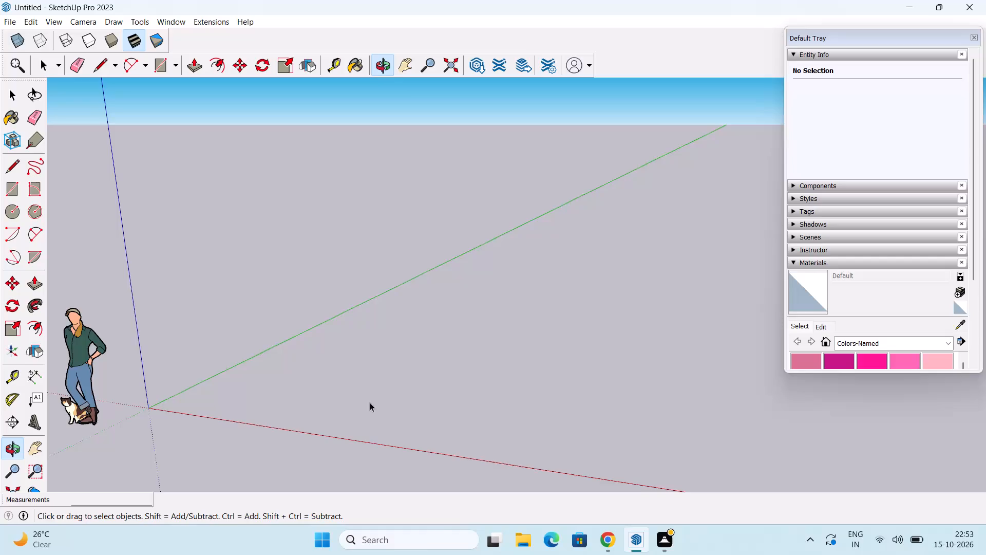
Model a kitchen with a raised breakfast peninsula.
Draw a 13' by 11' rectangle on the ground plane for the floor.
middle_drag(405, 452, 380, 343)
middle_drag(390, 352, 429, 432)
shift+middle_drag(437, 415, 394, 404)
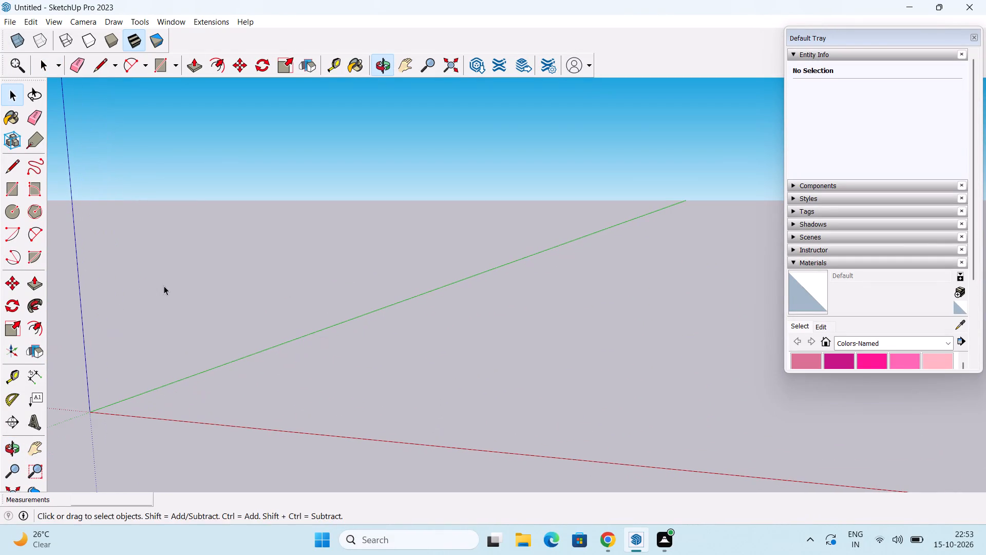
drag(11, 185, 24, 194)
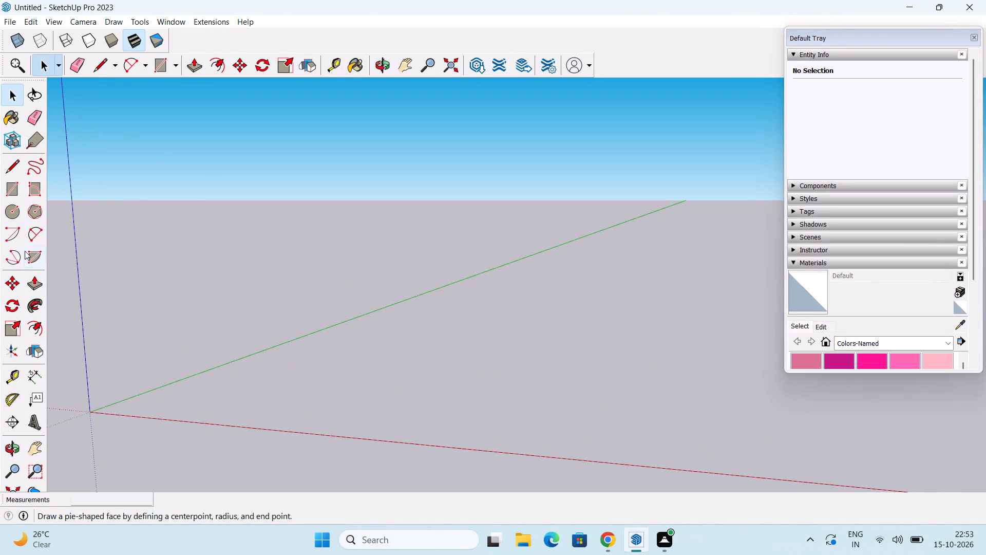
click(11, 195)
click(285, 387)
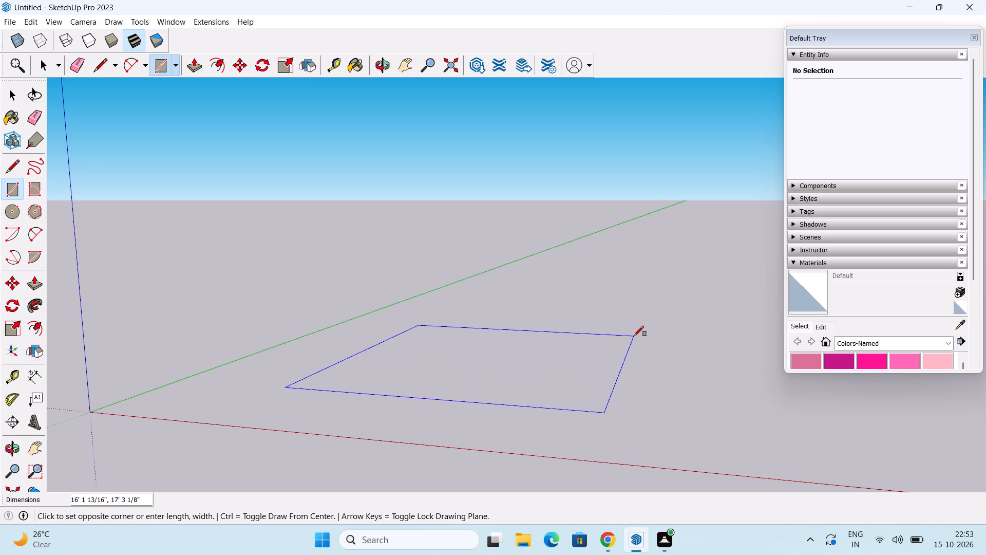
text(13')
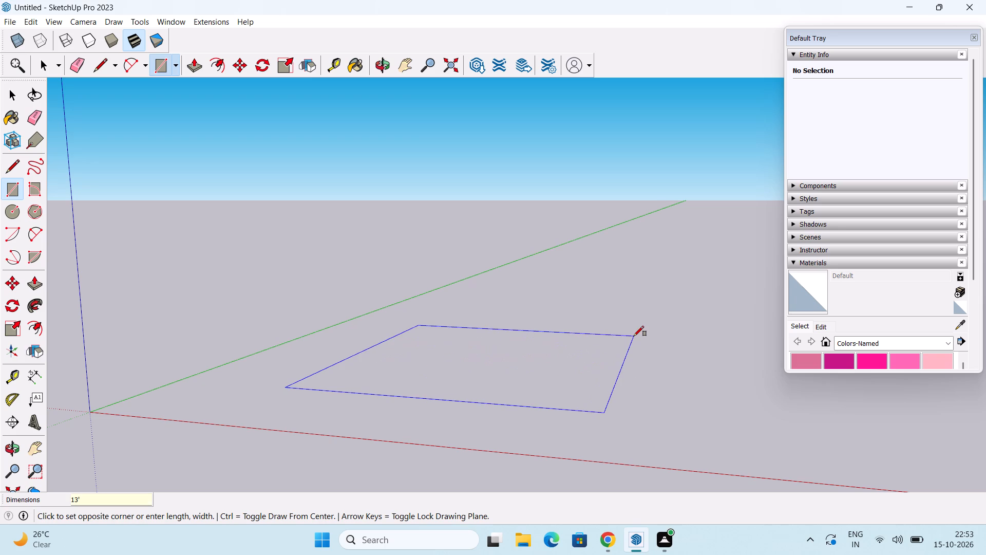
key(comma)
text(11')
key(Return)
key(space)
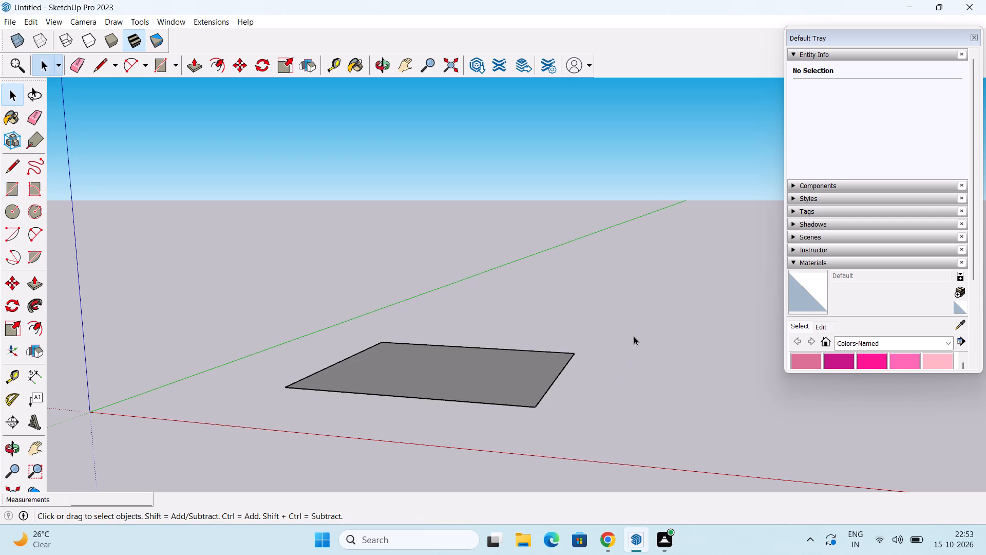
Push/Pull the floor rectangle up 6" to form a slab.
middle_drag(605, 370, 632, 412)
key(p)
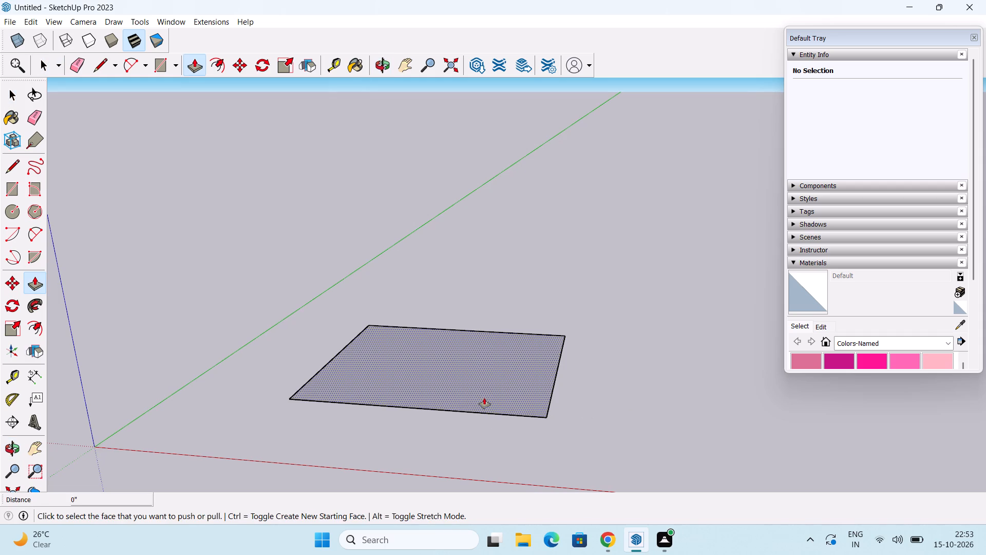
click(484, 396)
text(6")
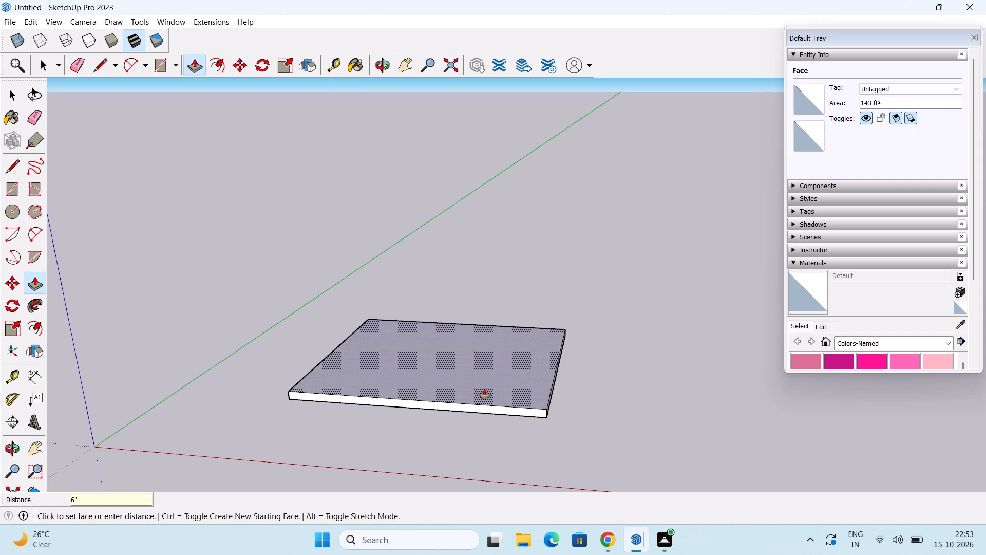
key(Return)
key(space)
Offset the slab's top face outline 5" inward to mark the wall thickness.
middle_drag(328, 404, 363, 466)
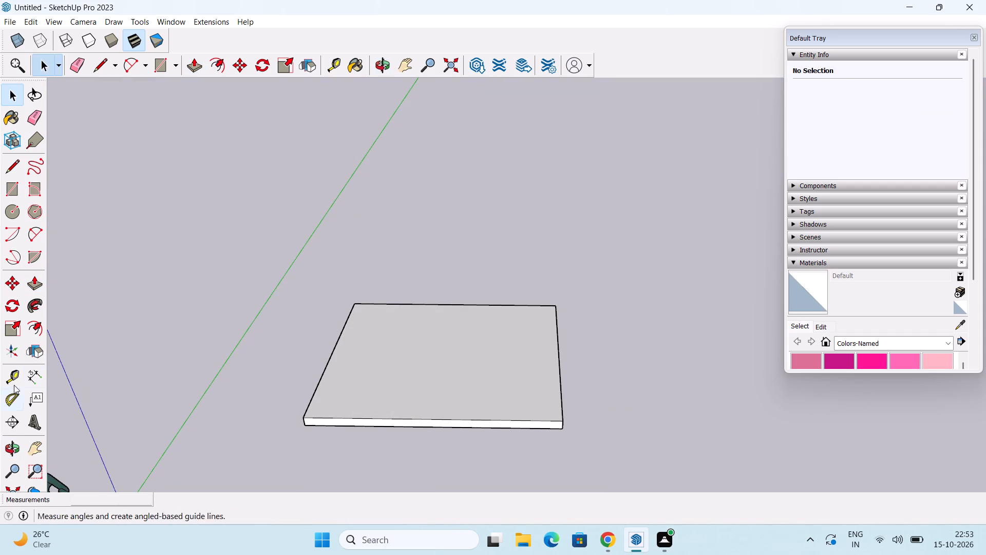
click(30, 327)
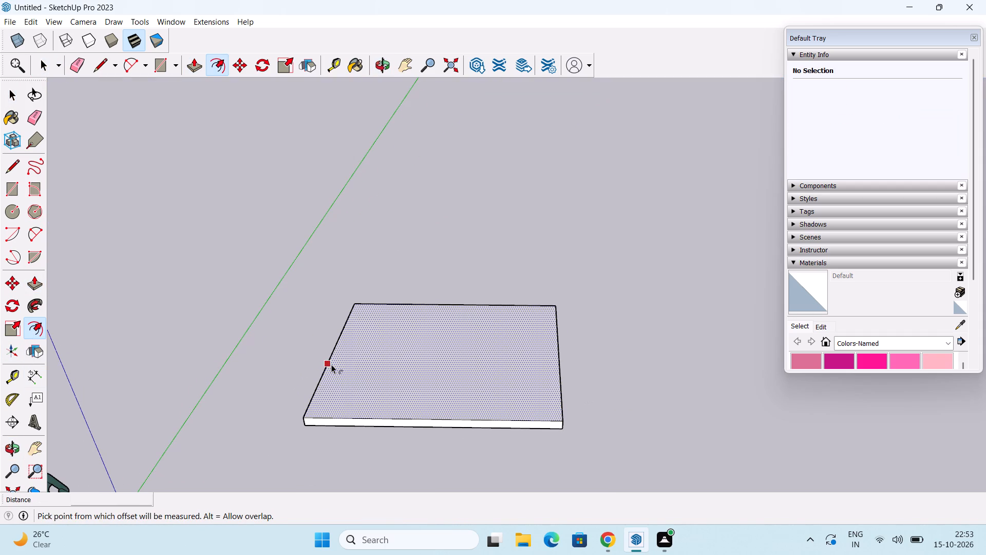
click(331, 364)
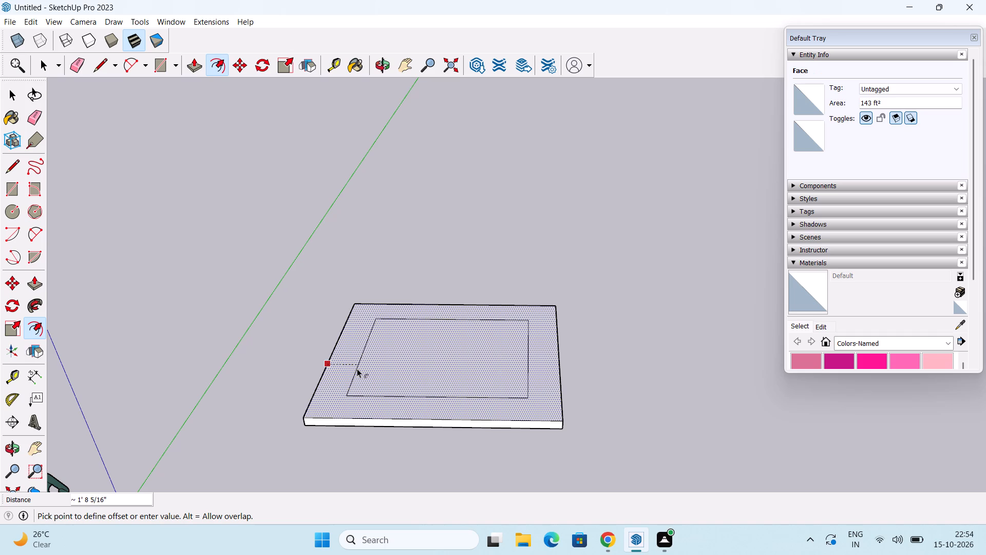
text(5")
key(Return)
key(space)
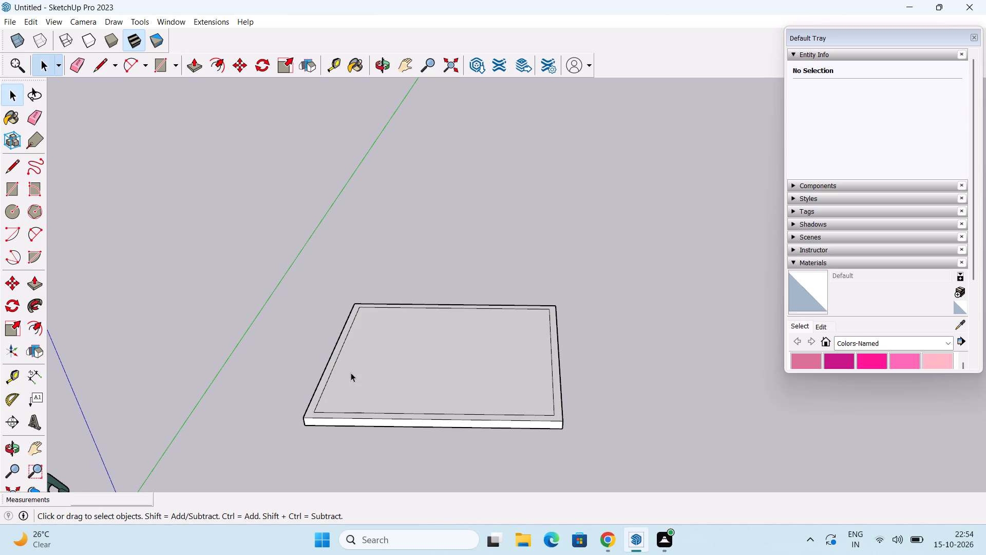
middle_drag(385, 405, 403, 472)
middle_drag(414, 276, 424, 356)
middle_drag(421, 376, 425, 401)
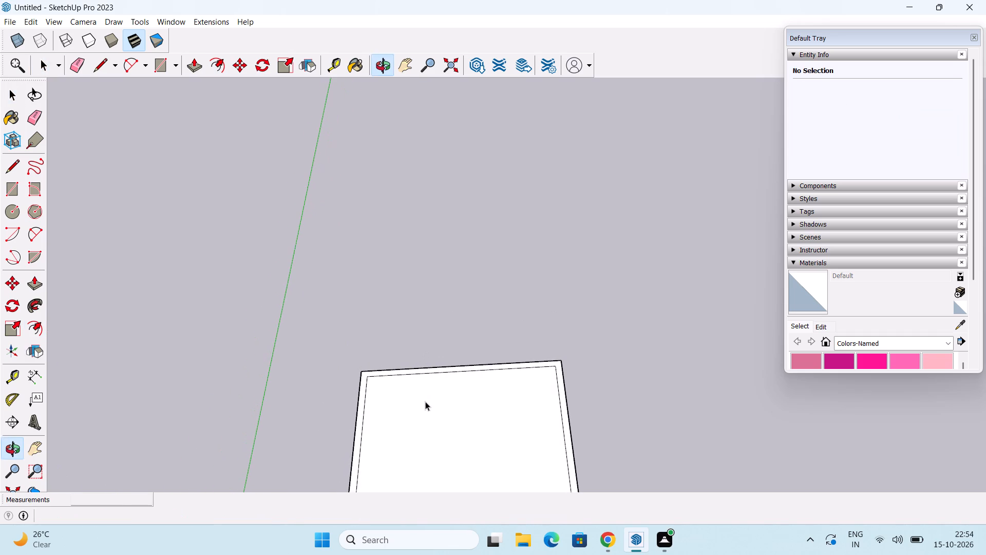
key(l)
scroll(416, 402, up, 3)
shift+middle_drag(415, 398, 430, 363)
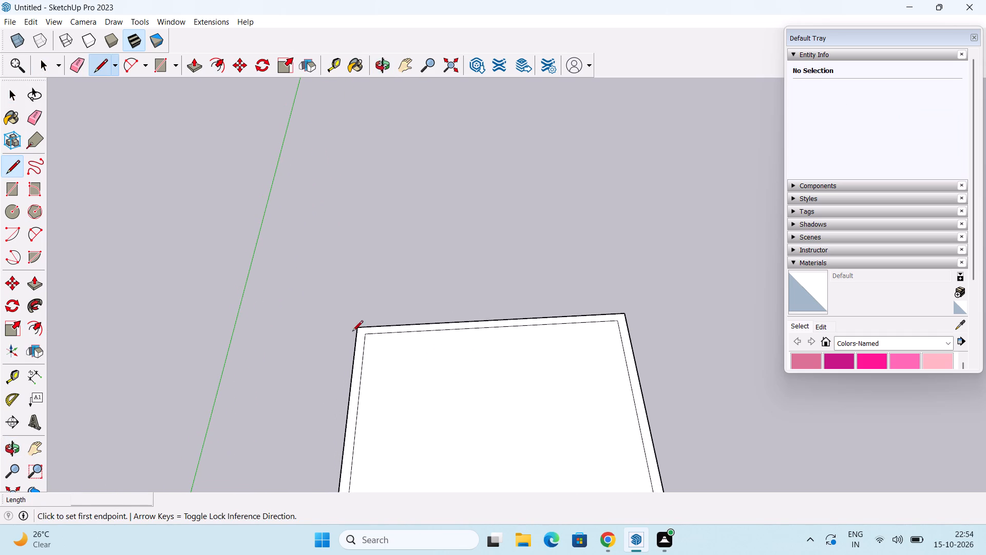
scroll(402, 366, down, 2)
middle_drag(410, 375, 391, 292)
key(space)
Move the front edge of the inner offset outline outward onto the slab's front edge, removing the front border strip.
scroll(406, 290, down, 2)
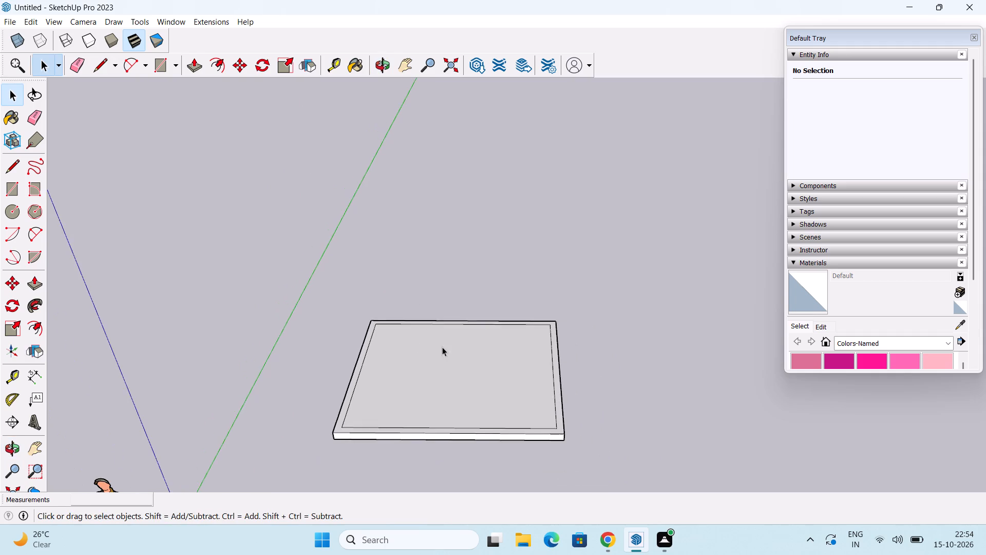
scroll(442, 347, down, 1)
middle_drag(461, 395, 447, 330)
scroll(483, 364, up, 2)
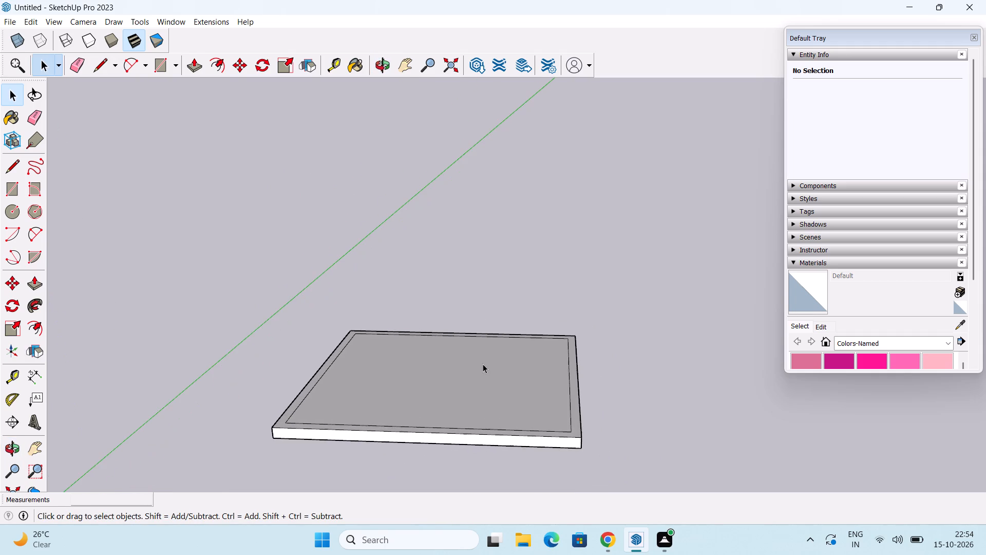
middle_drag(486, 369, 509, 427)
shift+middle_drag(506, 423, 501, 370)
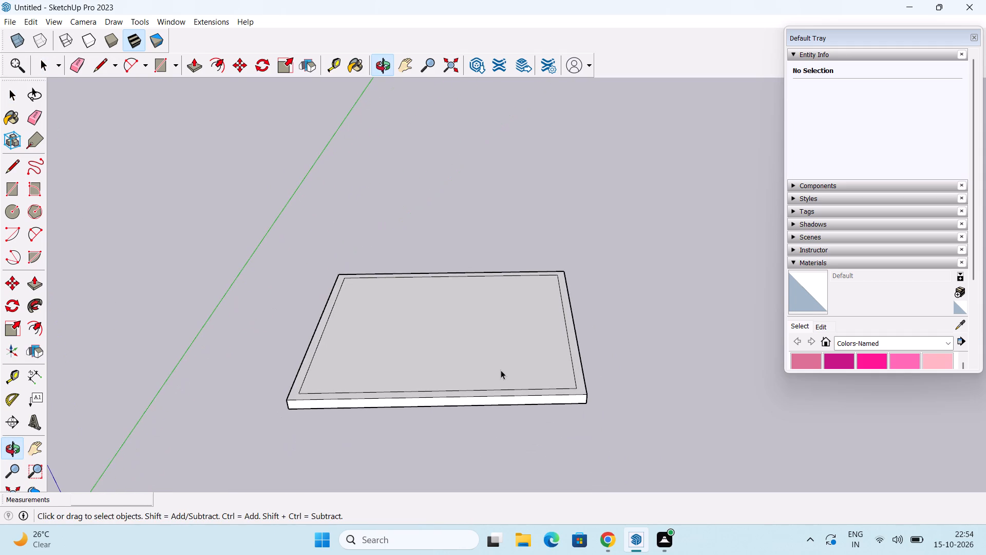
middle_drag(501, 370, 486, 385)
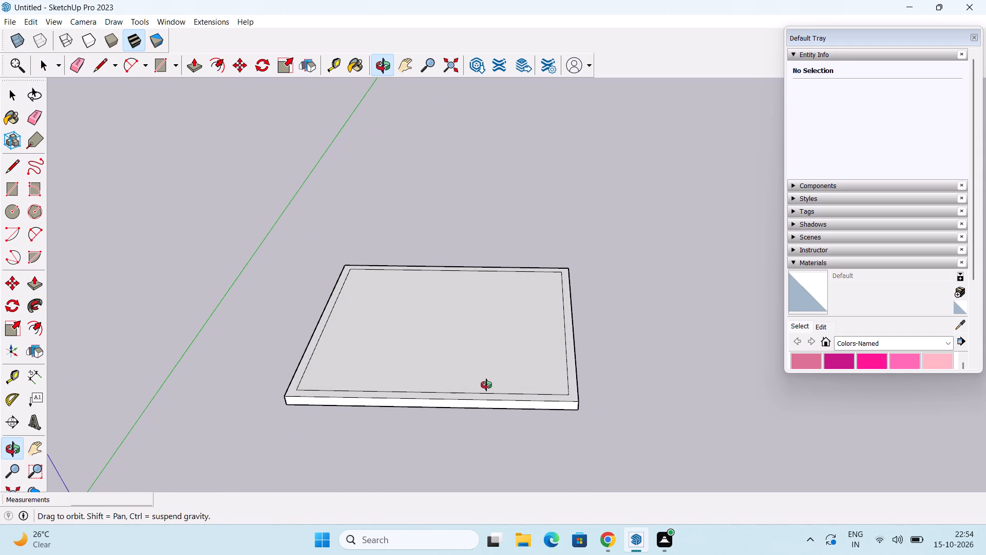
middle_drag(486, 385, 459, 393)
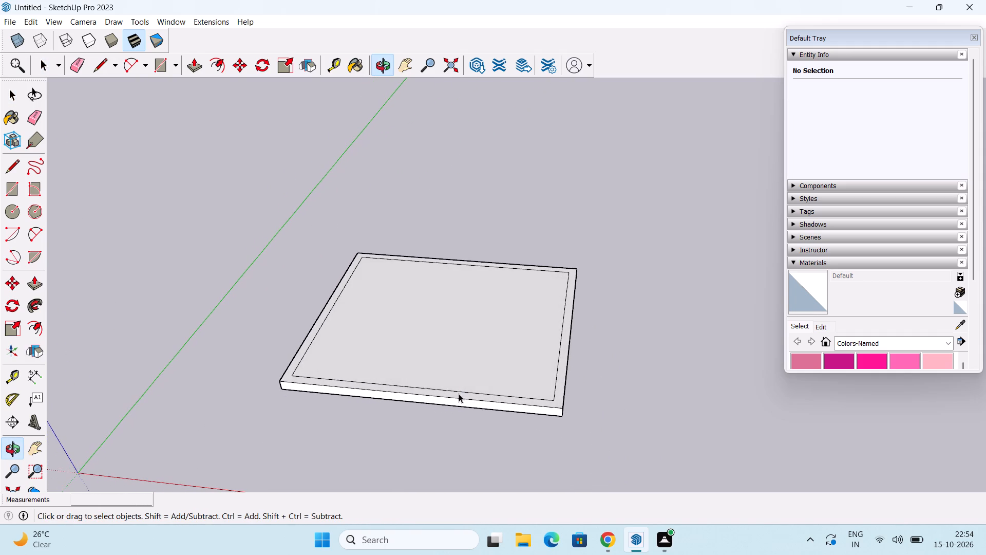
click(448, 391)
scroll(443, 394, up, 1)
middle_drag(443, 394, 442, 416)
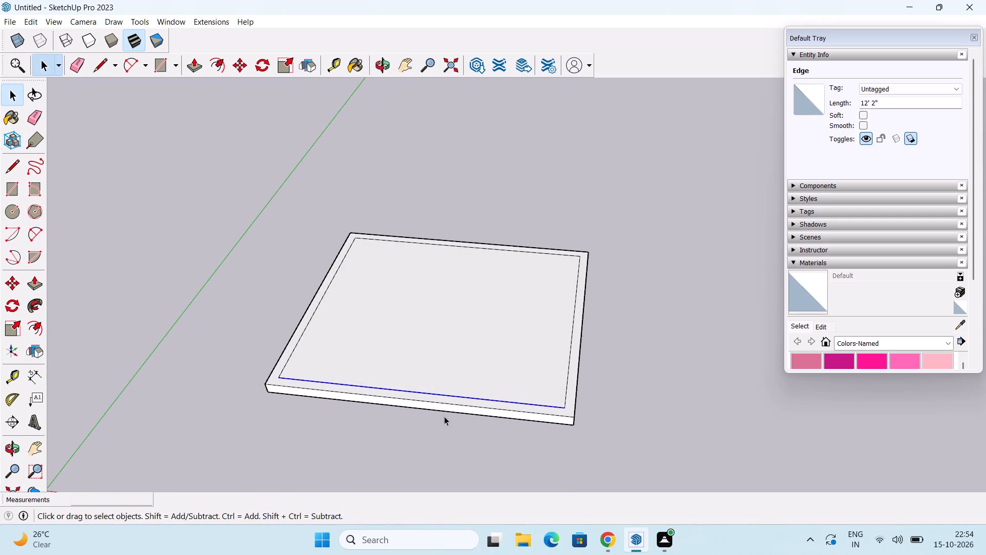
key(m)
click(418, 392)
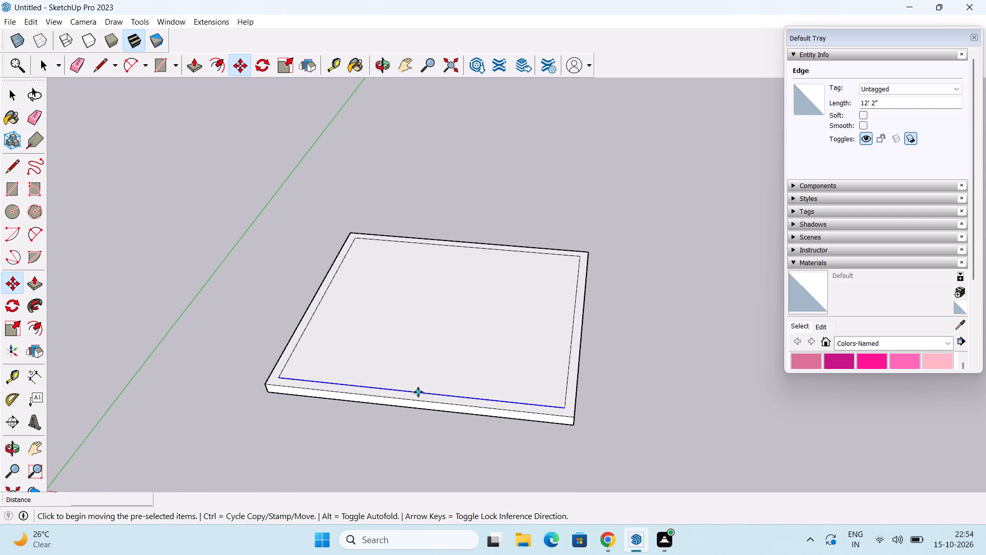
click(418, 400)
key(space)
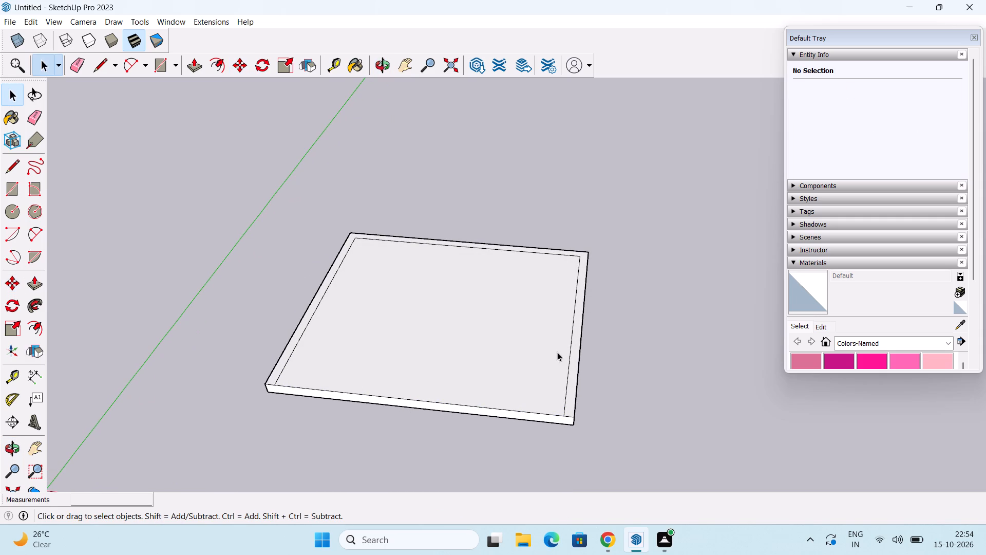
Move the right edge of the inner outline outward 5" onto the slab's right edge, leaving an L-shaped border strip.
click(568, 371)
key(m)
click(572, 327)
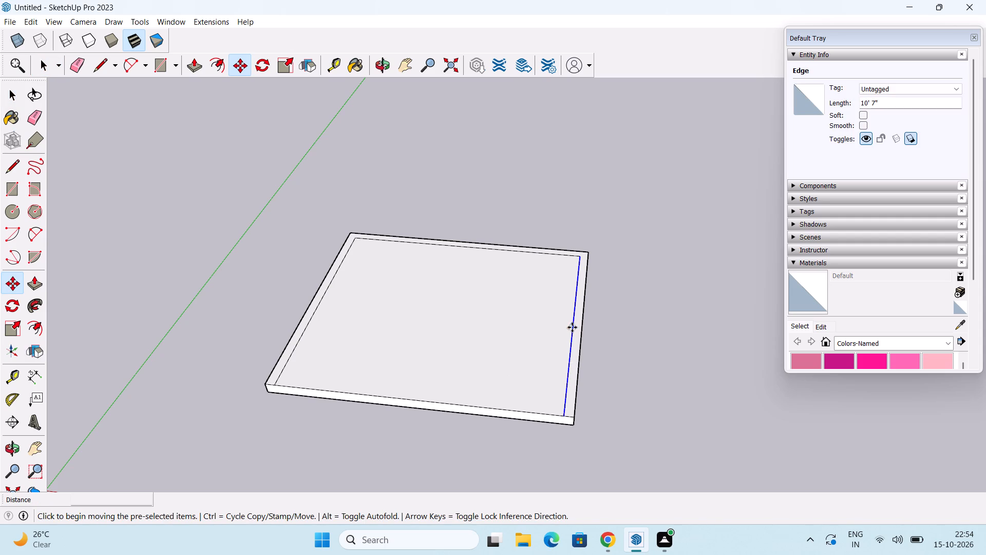
click(579, 327)
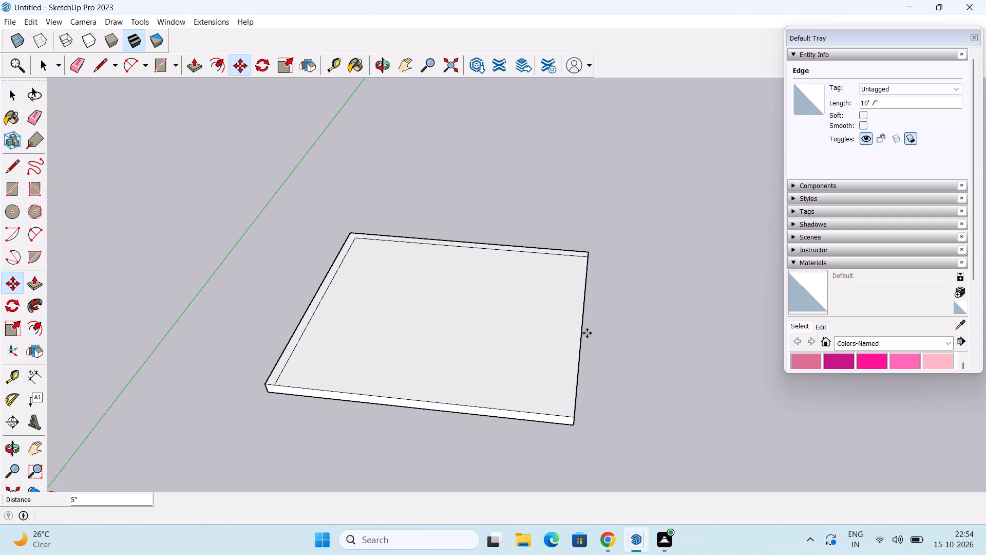
key(space)
Push/Pull the L-shaped border strip up 10' to raise the left and back walls.
scroll(609, 340, down, 1)
middle_drag(615, 346, 627, 335)
key(p)
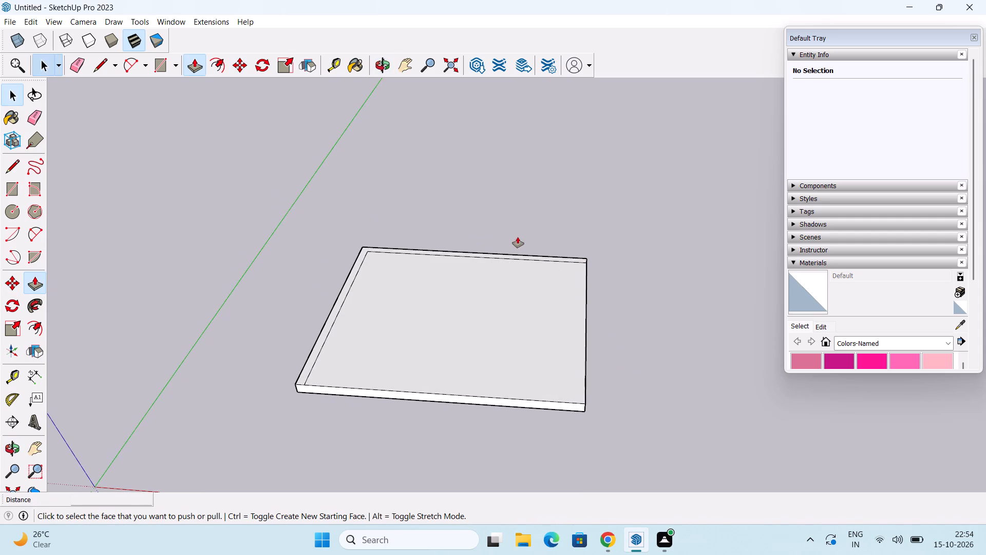
click(509, 257)
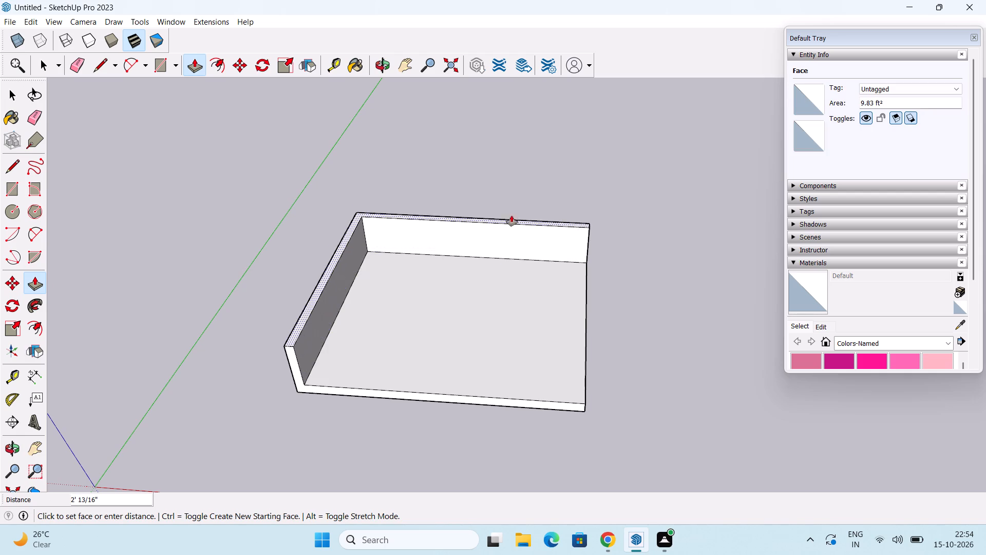
text(10')
key(Return)
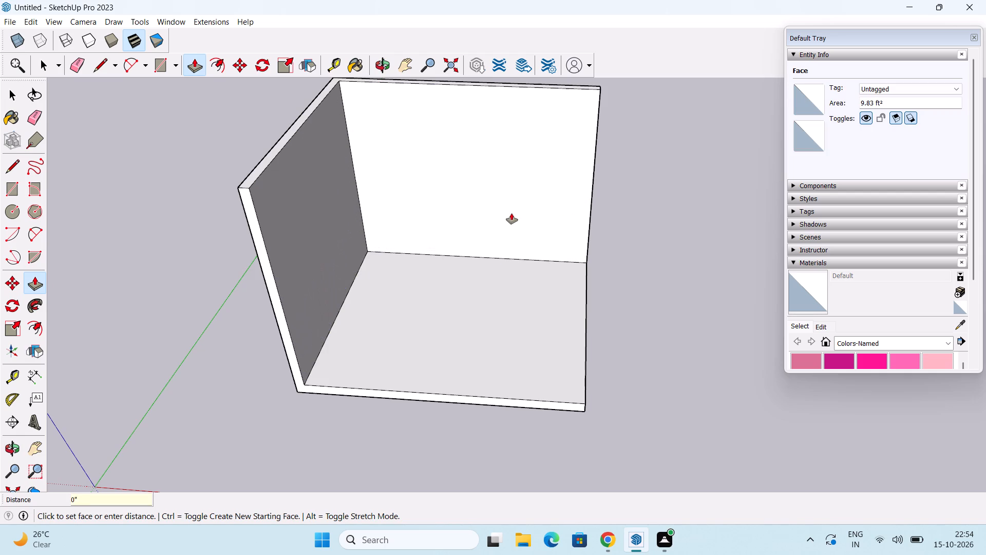
middle_drag(512, 310, 412, 262)
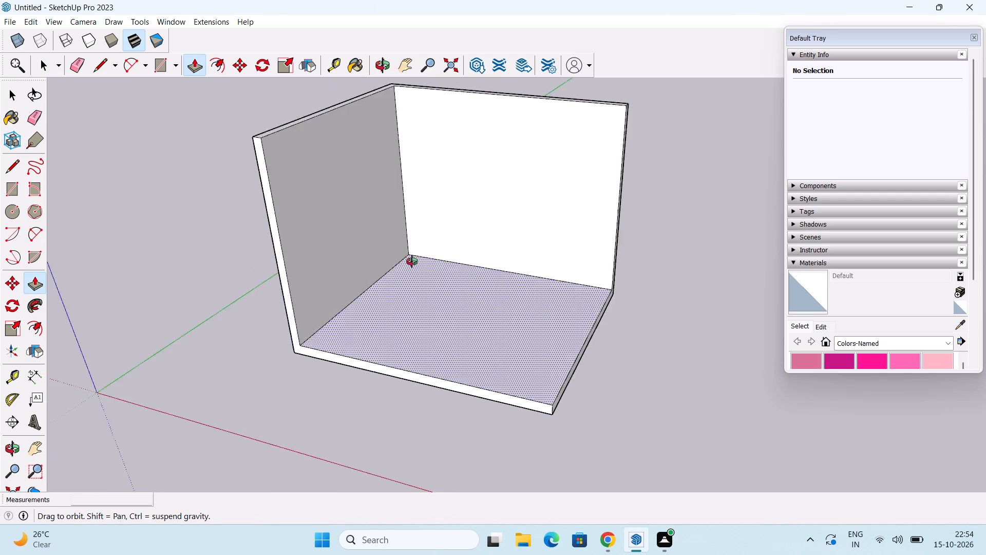
middle_drag(412, 262, 385, 302)
key(space)
Copy the left wall's bottom inner edge 4" up the wall's inner face to mark a skirting line.
shift+middle_drag(406, 322, 394, 362)
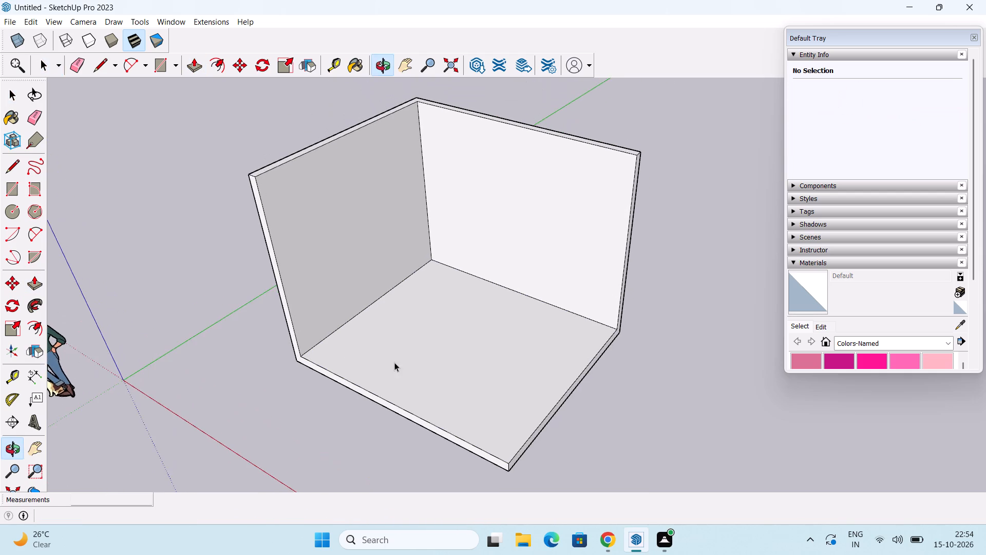
shift+middle_drag(394, 362, 394, 362)
middle_drag(394, 362, 393, 316)
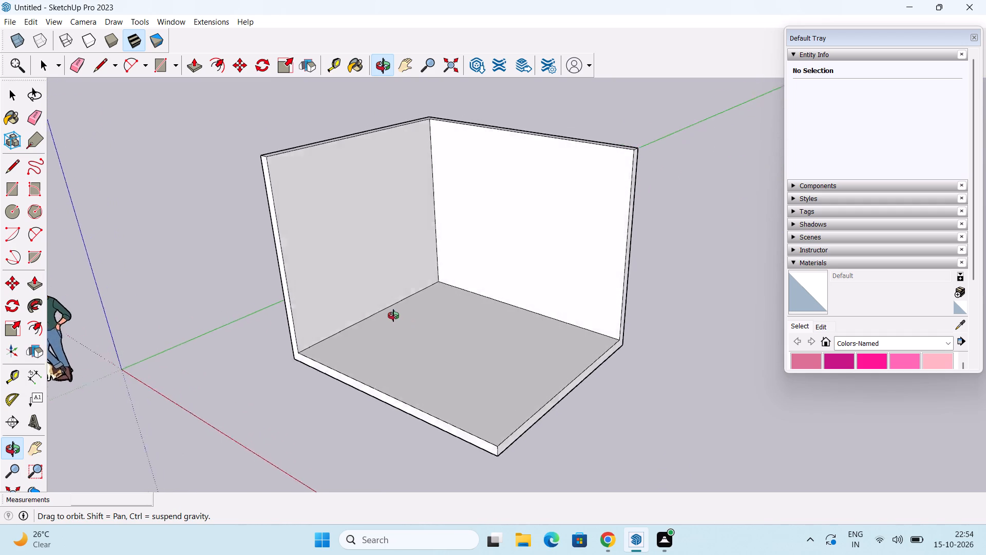
middle_drag(393, 316, 411, 318)
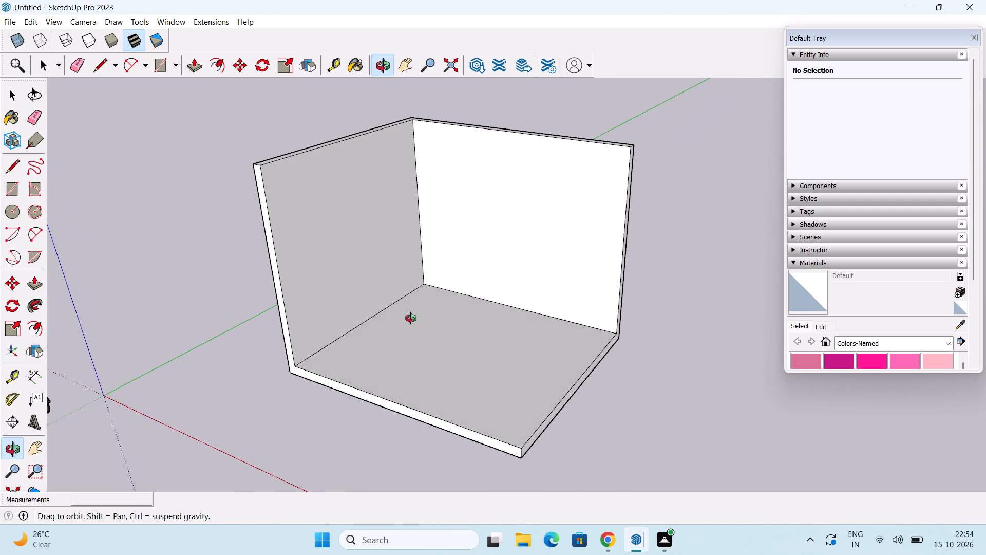
middle_drag(411, 318, 404, 325)
middle_drag(409, 358, 413, 305)
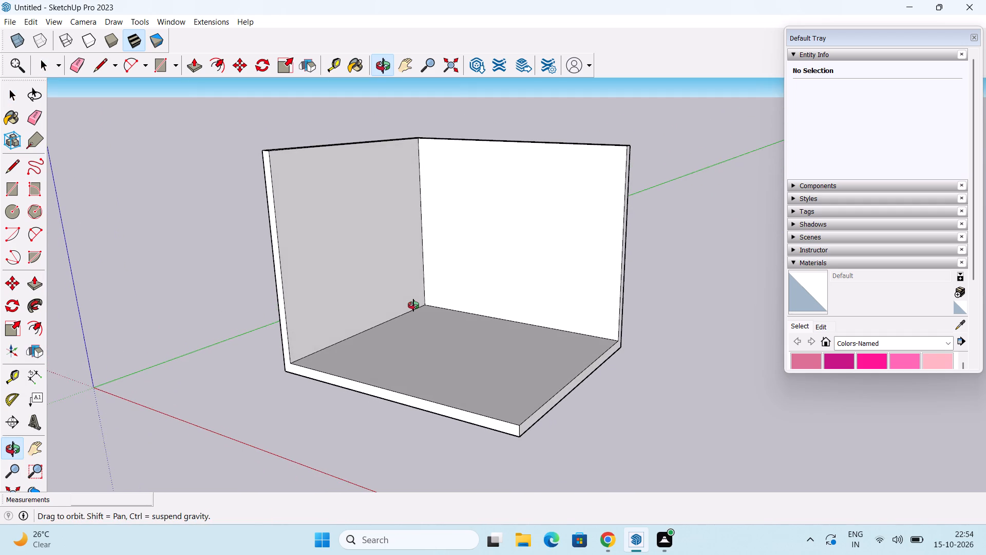
middle_drag(413, 305, 416, 305)
scroll(416, 305, down, 1)
click(360, 332)
middle_drag(371, 330, 380, 347)
scroll(331, 368, up, 5)
key(m)
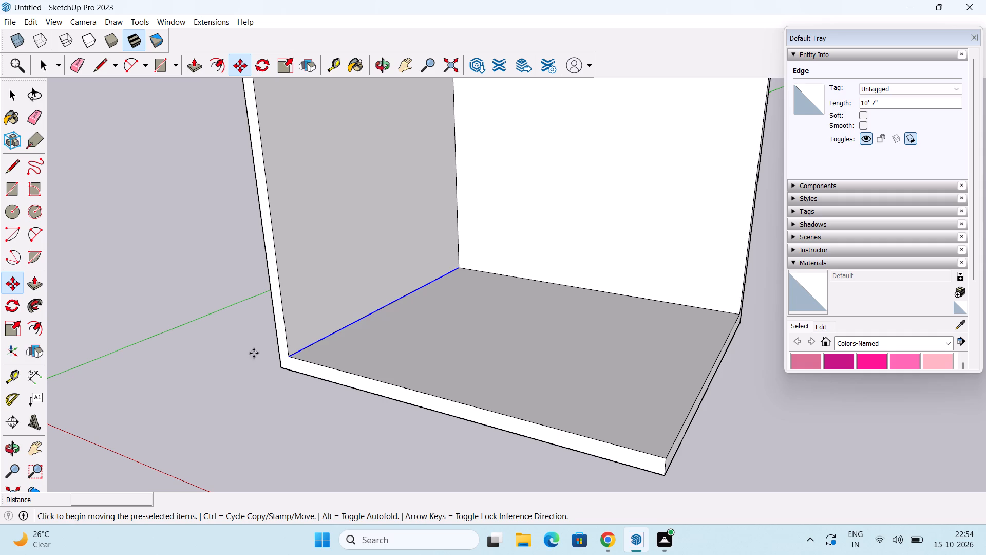
click(289, 354)
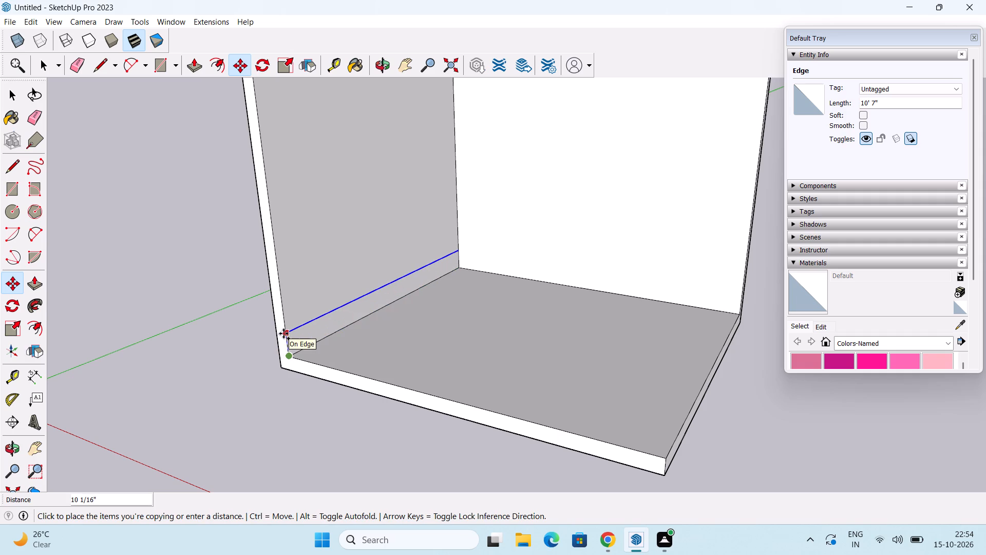
text(4")
key(Return)
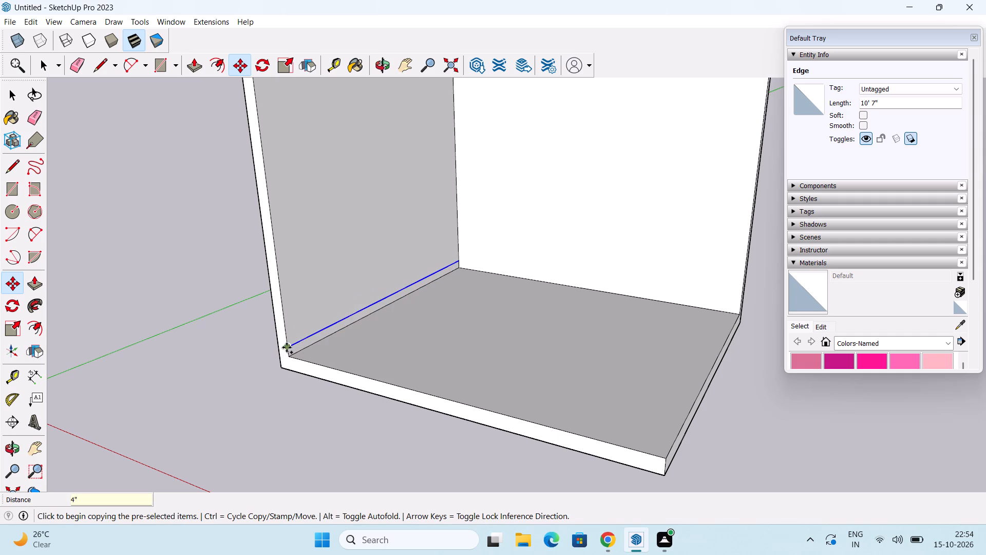
Copy the skirting line 30" further up the left wall's inner face.
click(287, 347)
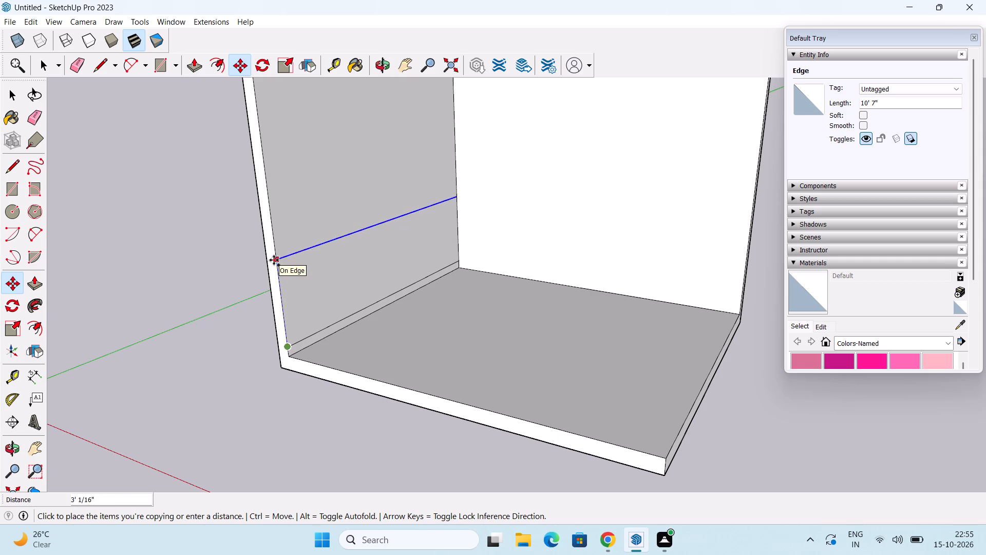
text(30)
key(shift+quotedbl)
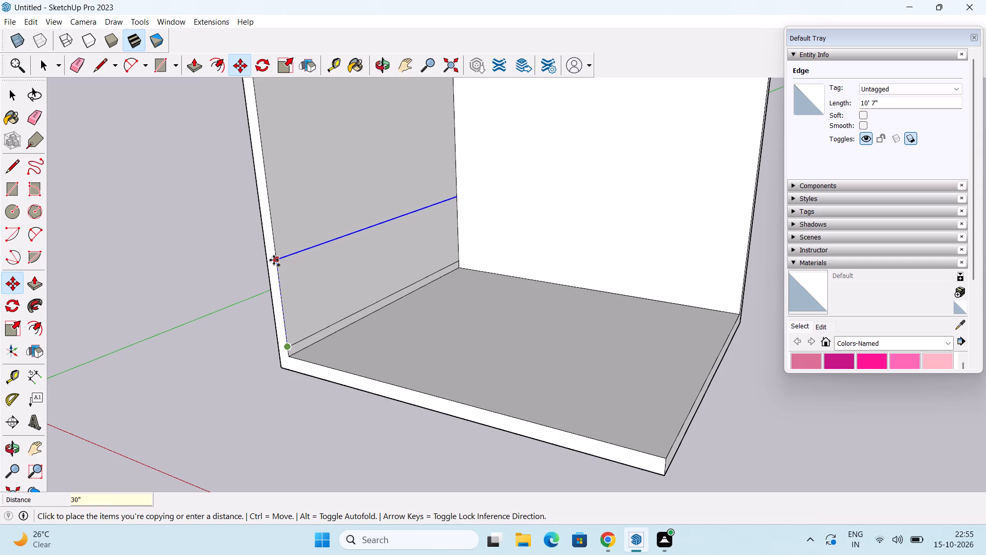
key(Return)
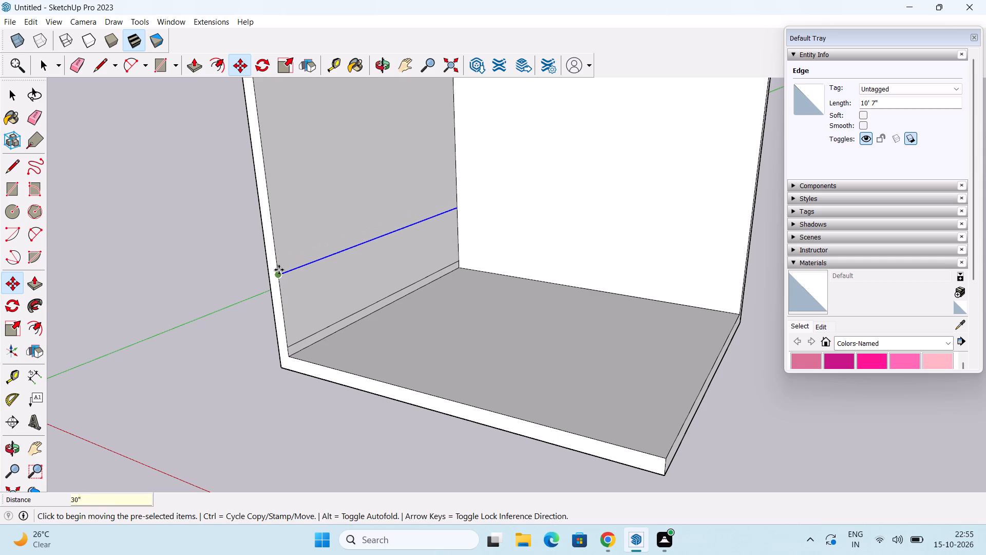
Copy the new upper line another 2" up the left wall to form a narrow horizontal band.
click(280, 276)
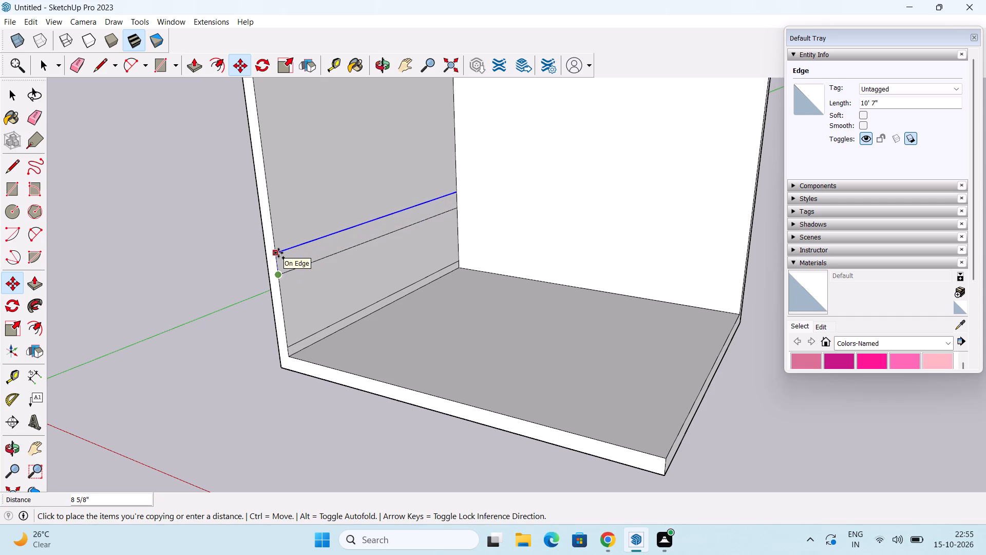
text(2")
key(Return)
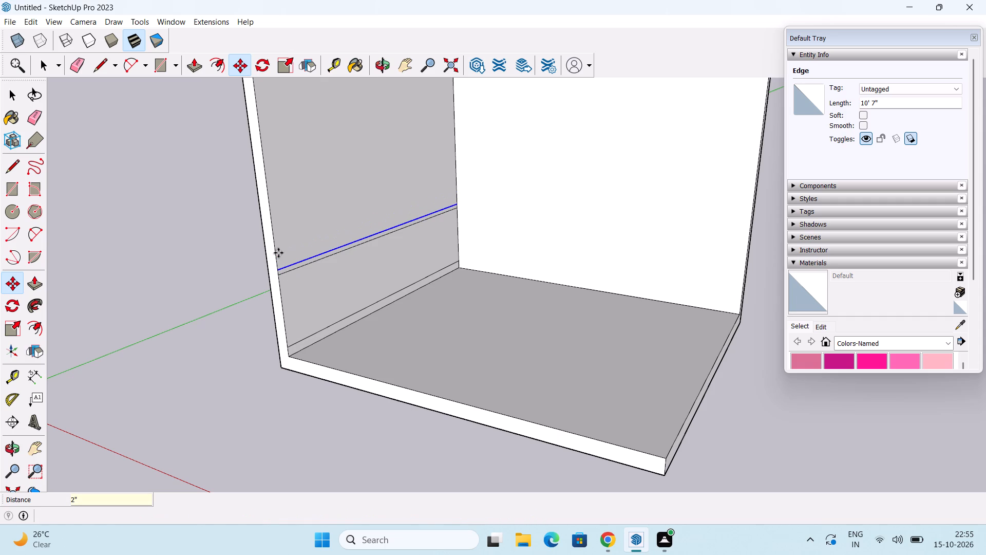
Copy the top line of the narrow band 24" further up the left wall.
click(282, 268)
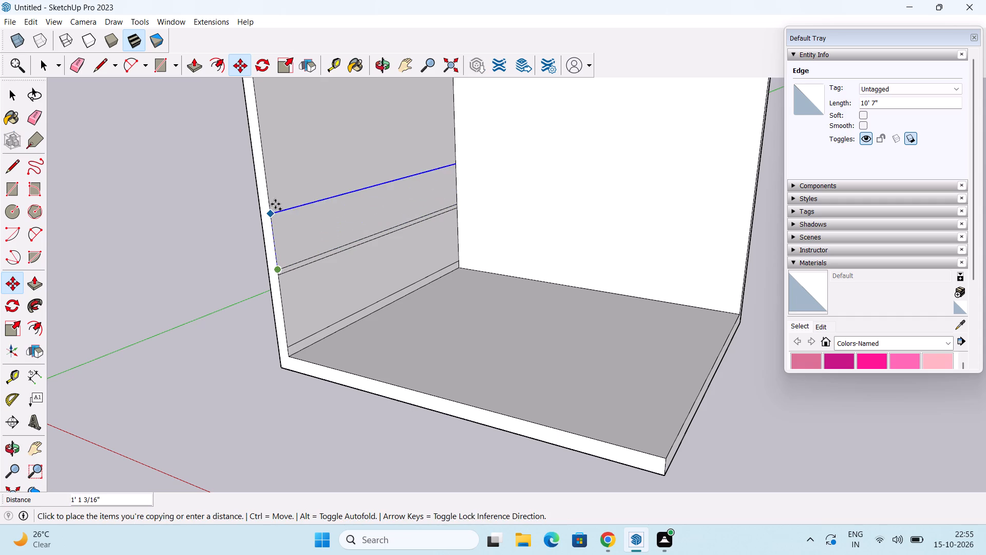
text(24)
key(shift+quotedbl)
key(Return)
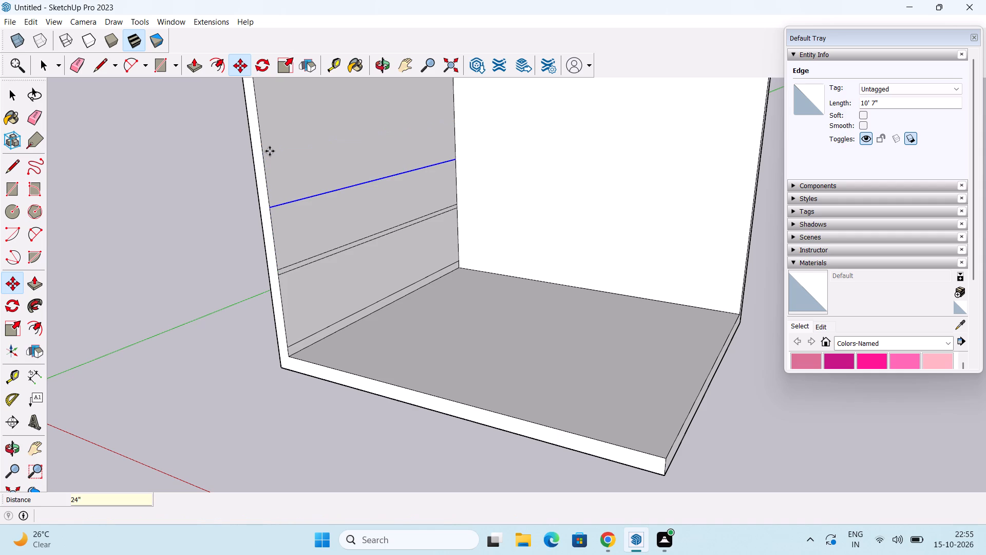
Copy the left wall's uppermost horizontal line another 30" up and finish with the Move tool.
middle_drag(274, 195, 252, 192)
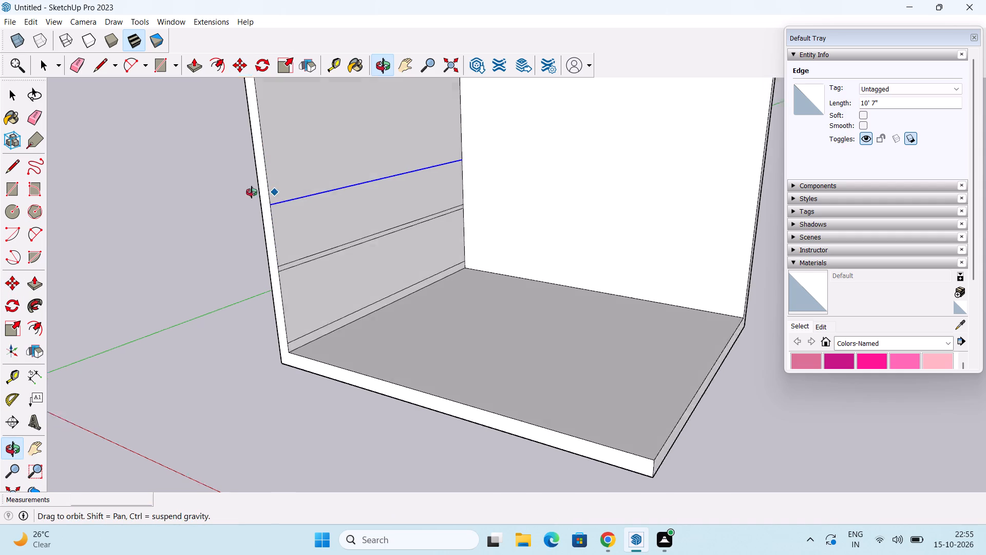
middle_drag(252, 192, 234, 152)
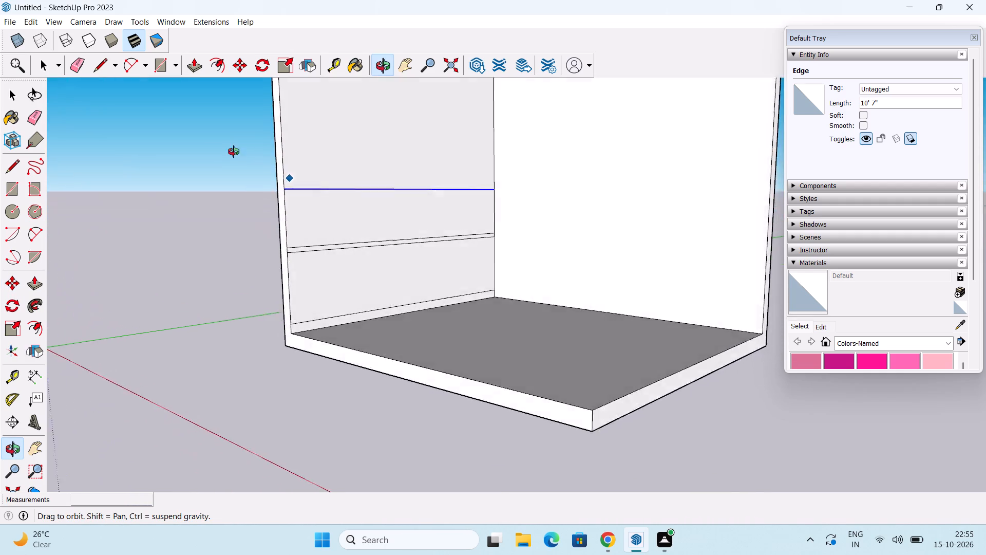
middle_drag(234, 152, 295, 217)
shift+middle_drag(295, 217, 307, 287)
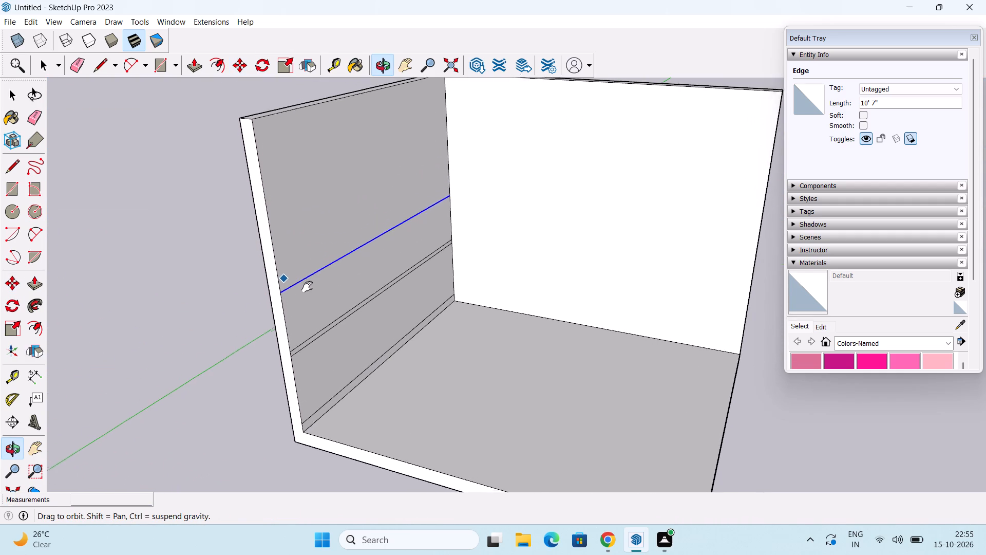
shift+middle_drag(307, 287, 307, 287)
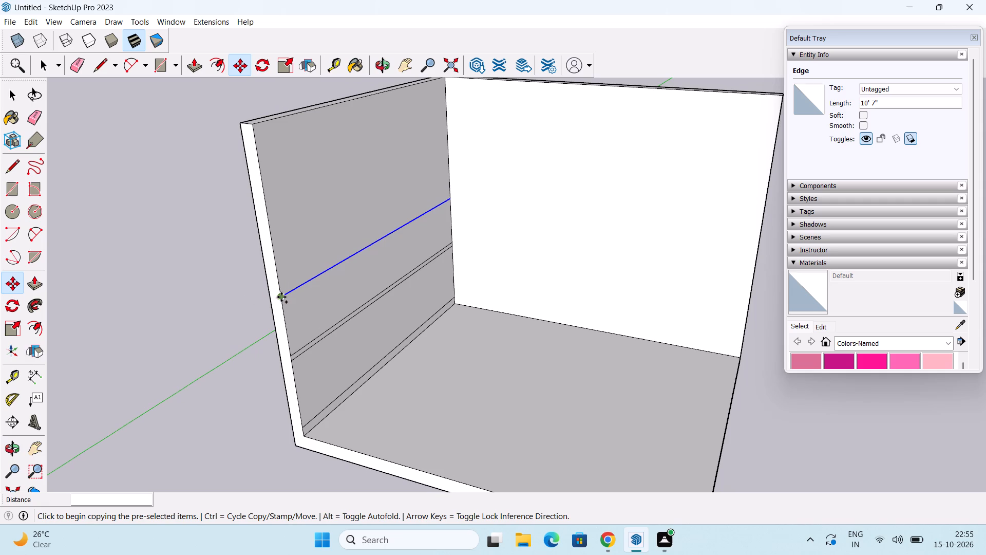
click(281, 297)
text(24")
key(Return)
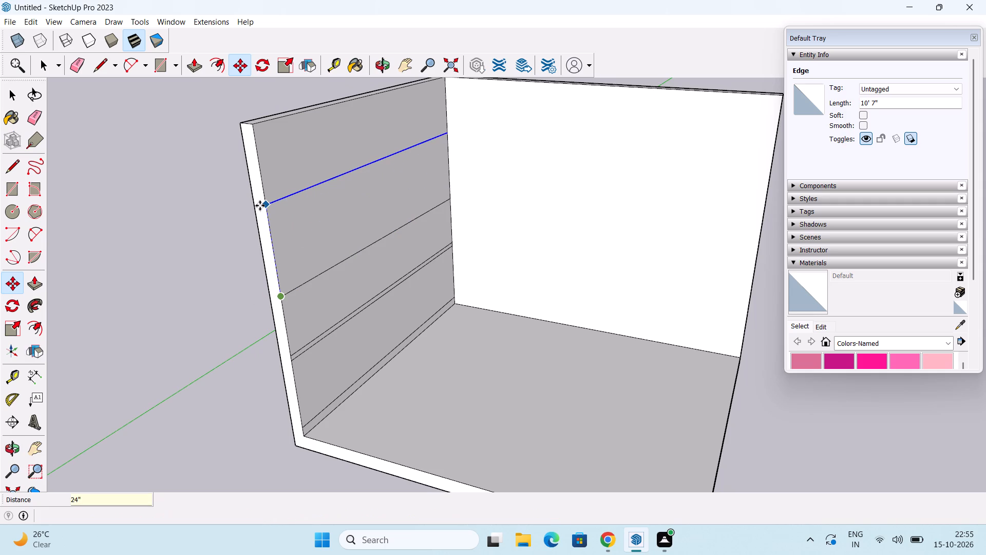
text(30")
key(Return)
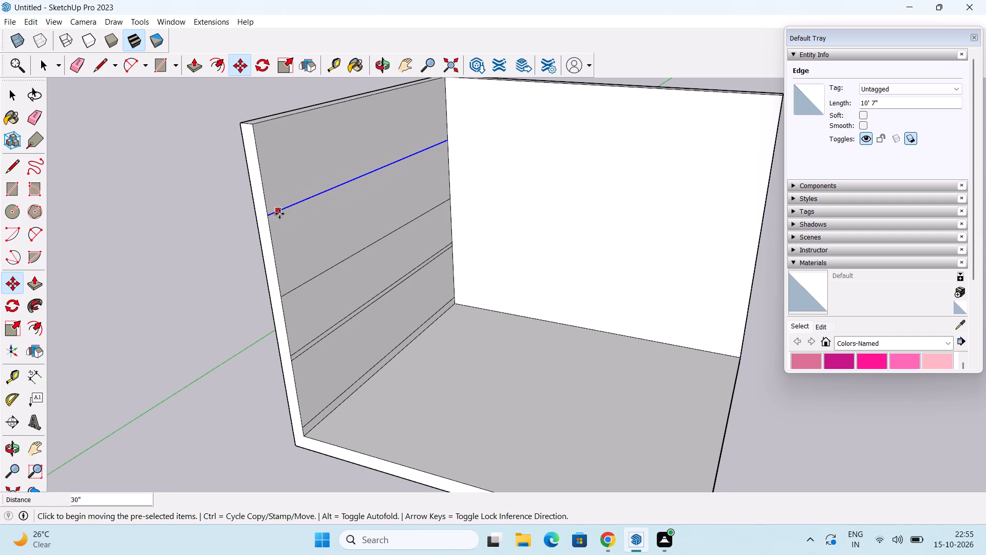
middle_drag(286, 217, 213, 181)
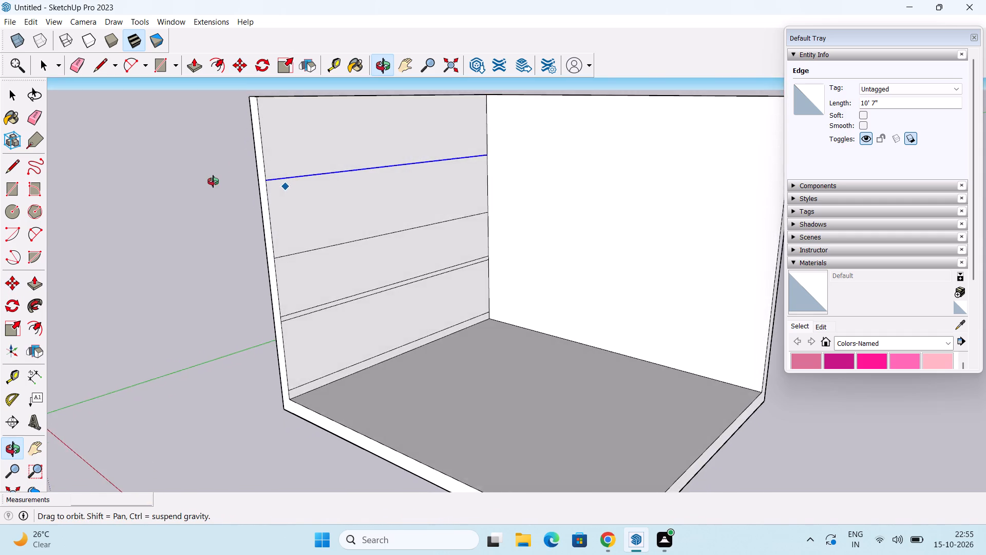
middle_drag(213, 181, 211, 211)
key(space)
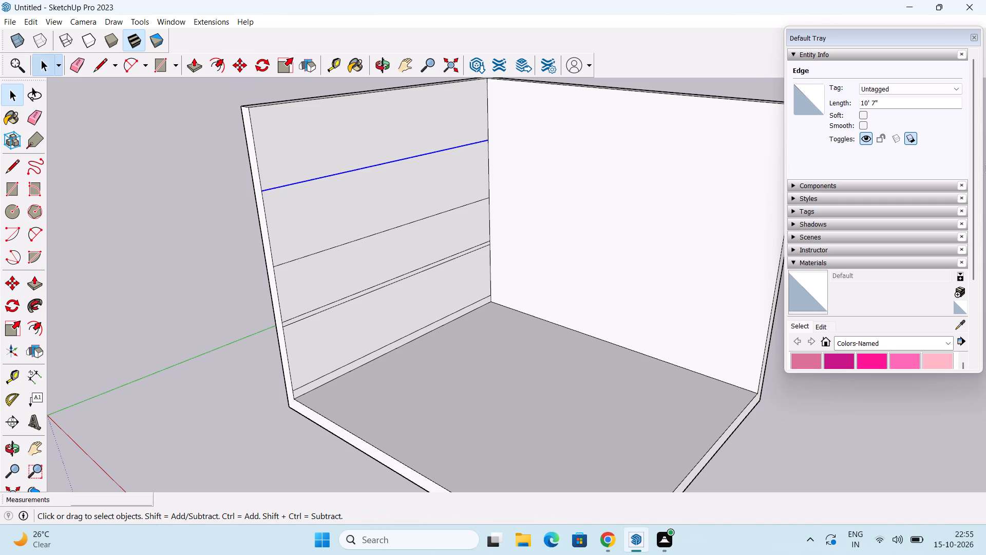
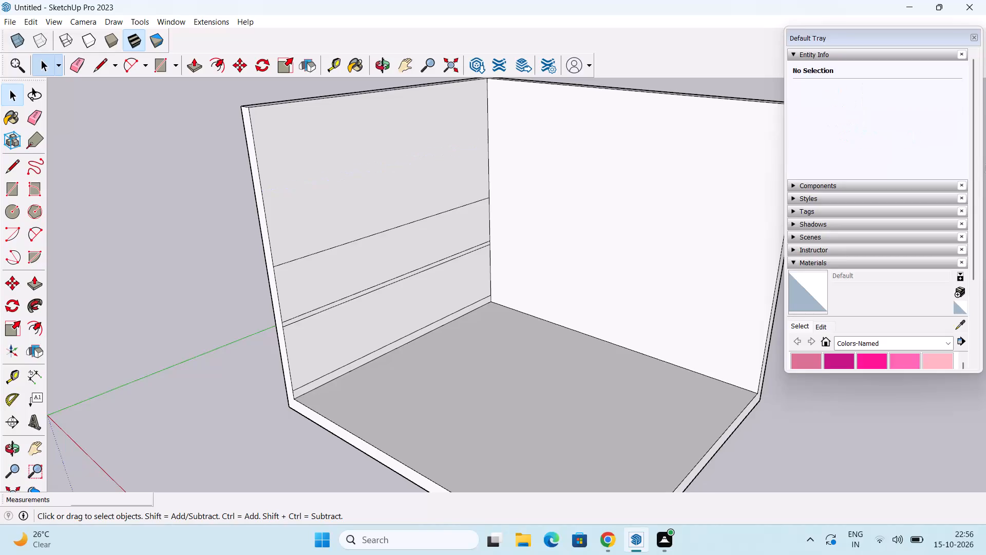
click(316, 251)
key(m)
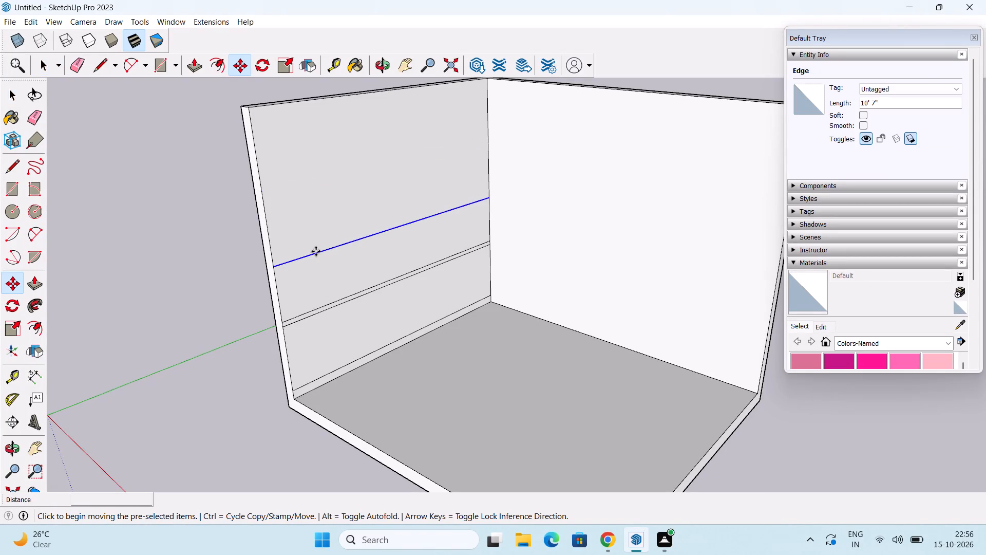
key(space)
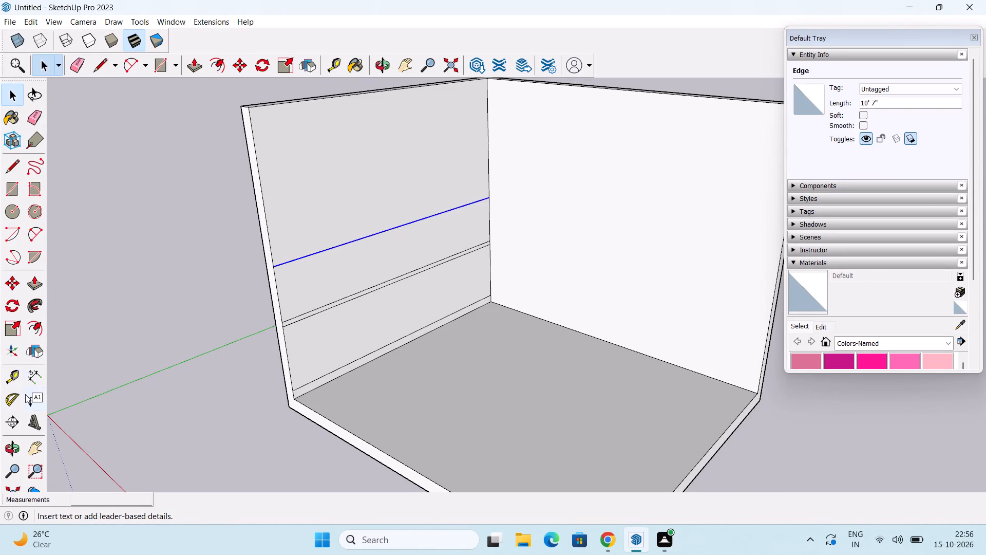
Check the spacing between the left wall's uppermost horizontal line and the top of the narrow band without placing a dimension.
drag(29, 378, 35, 375)
scroll(273, 277, up, 2)
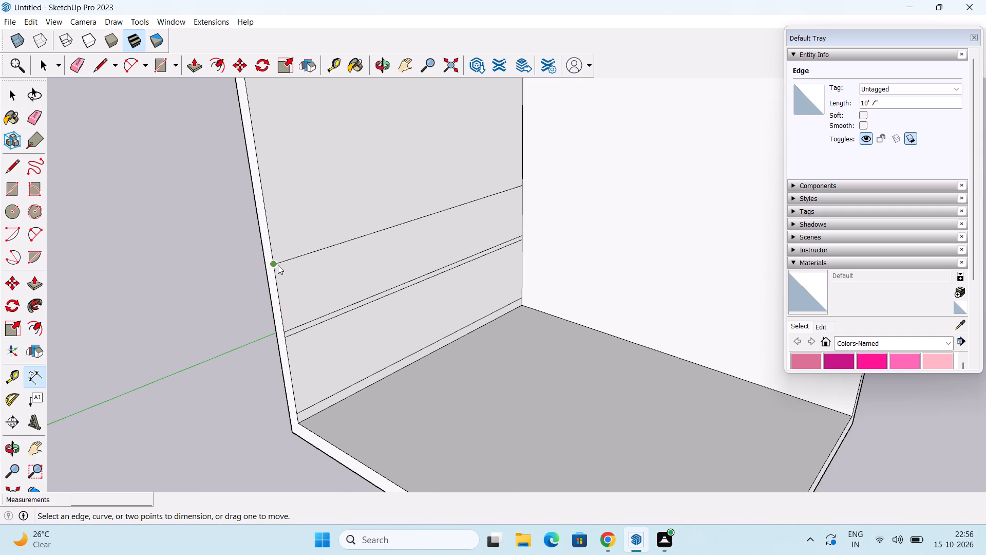
click(278, 265)
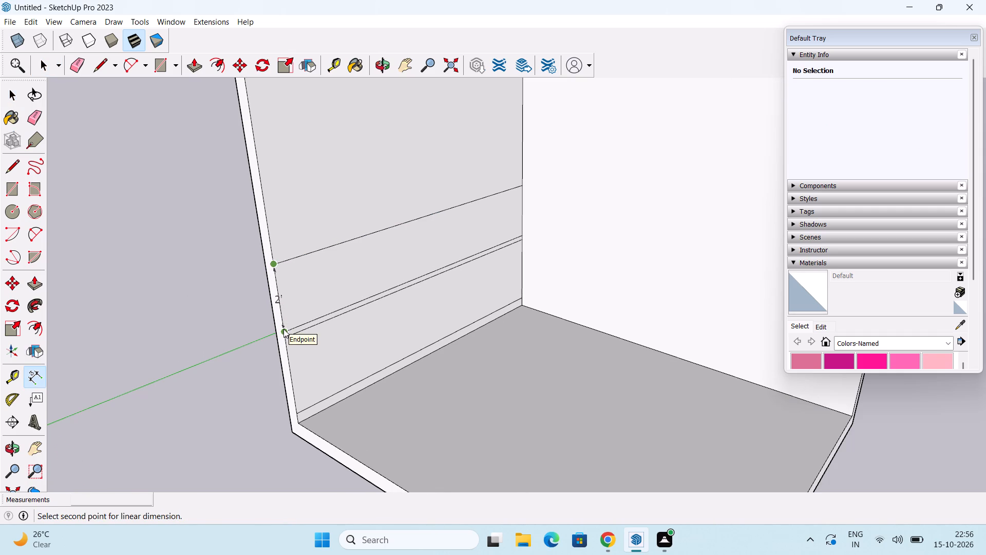
click(283, 329)
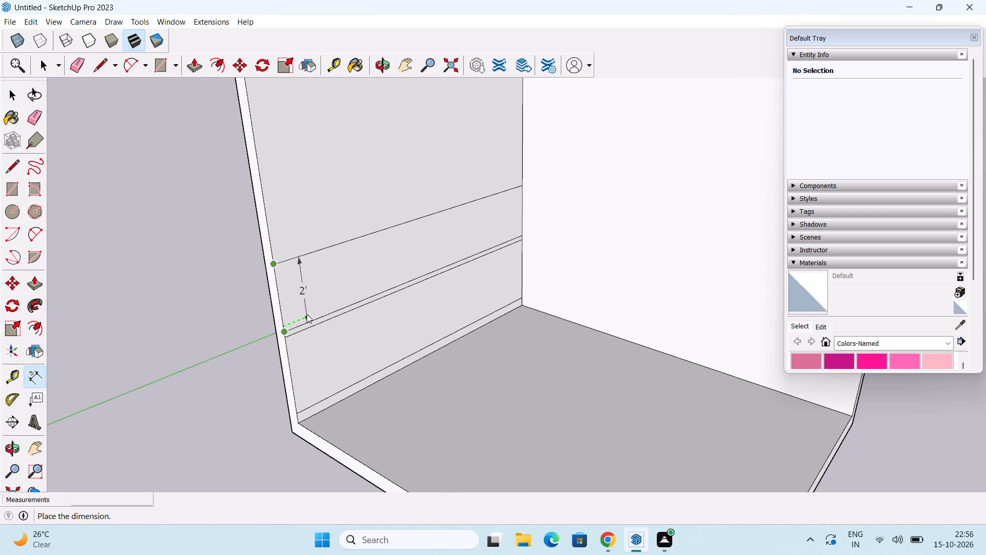
key(Escape)
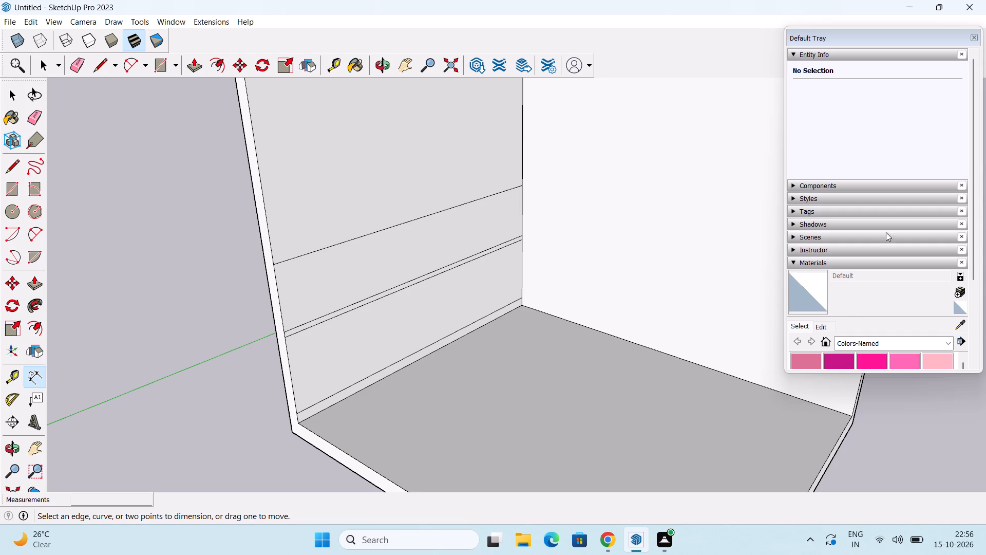
key(space)
Copy the left wall's uppermost horizontal line 42" further up the inner face.
click(347, 238)
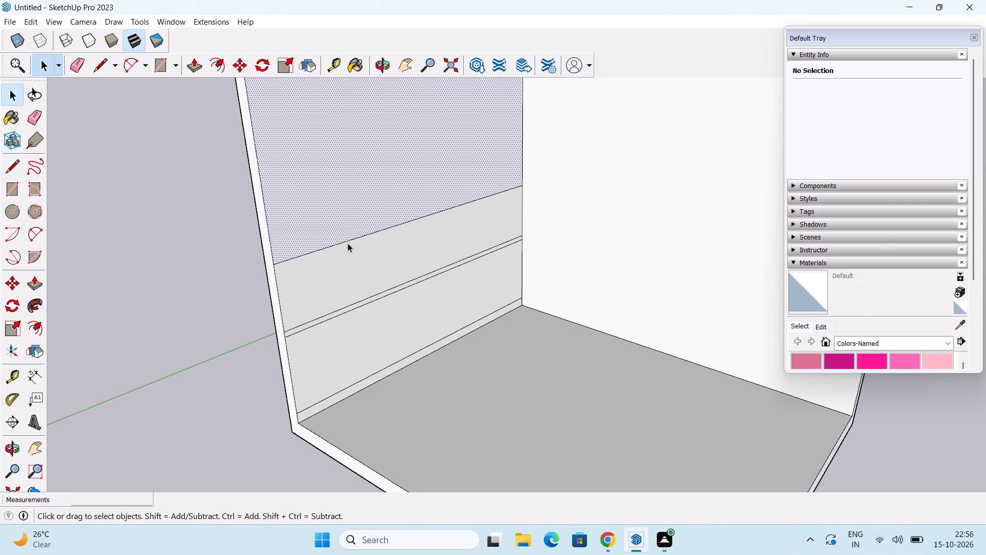
click(350, 240)
scroll(350, 240, up, 2)
key(m)
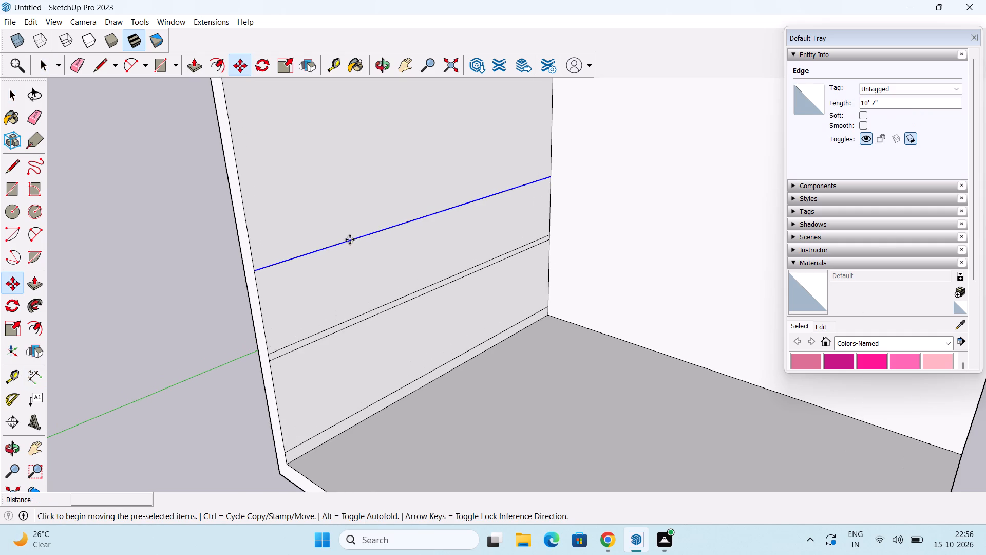
click(256, 272)
scroll(261, 173, down, 3)
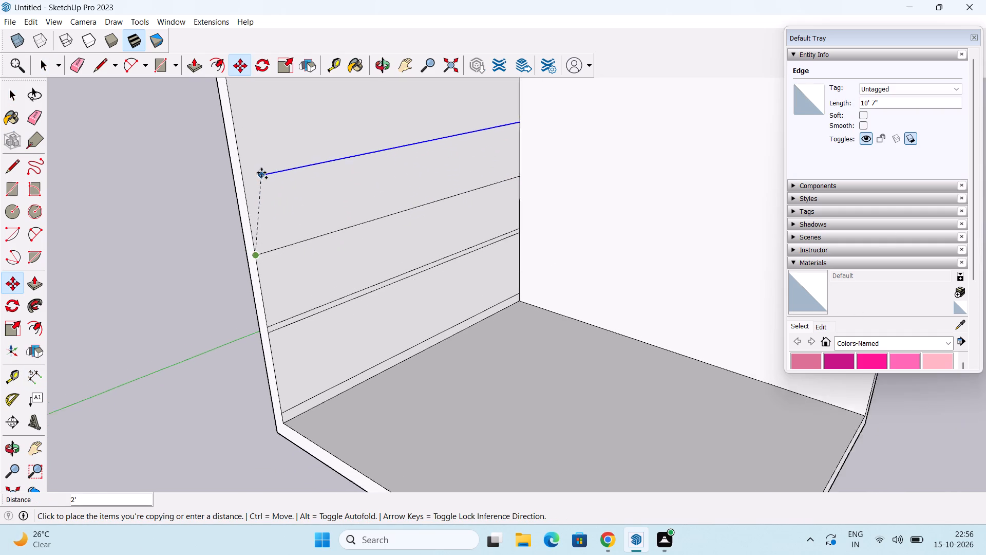
scroll(264, 170, down, 2)
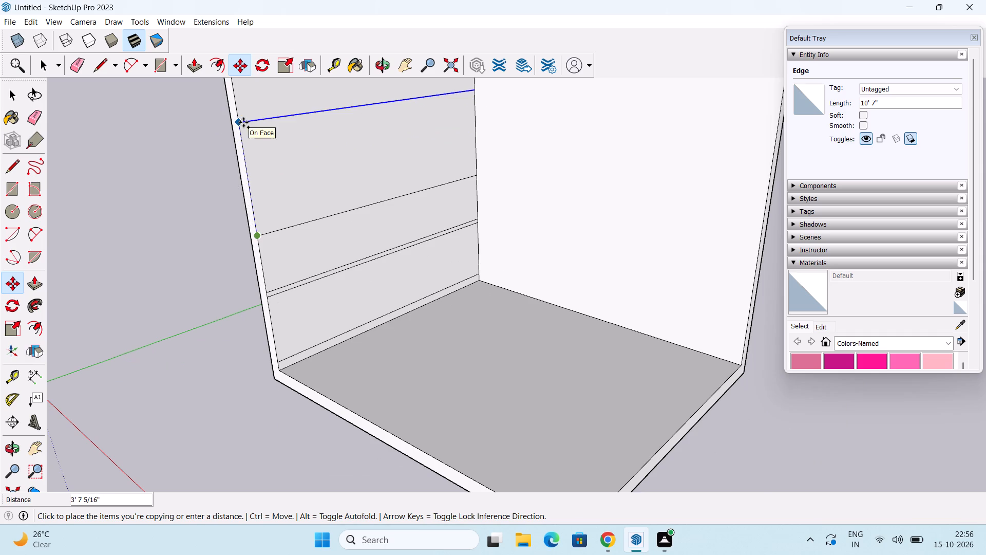
scroll(281, 134, down, 2)
middle_drag(294, 145, 346, 212)
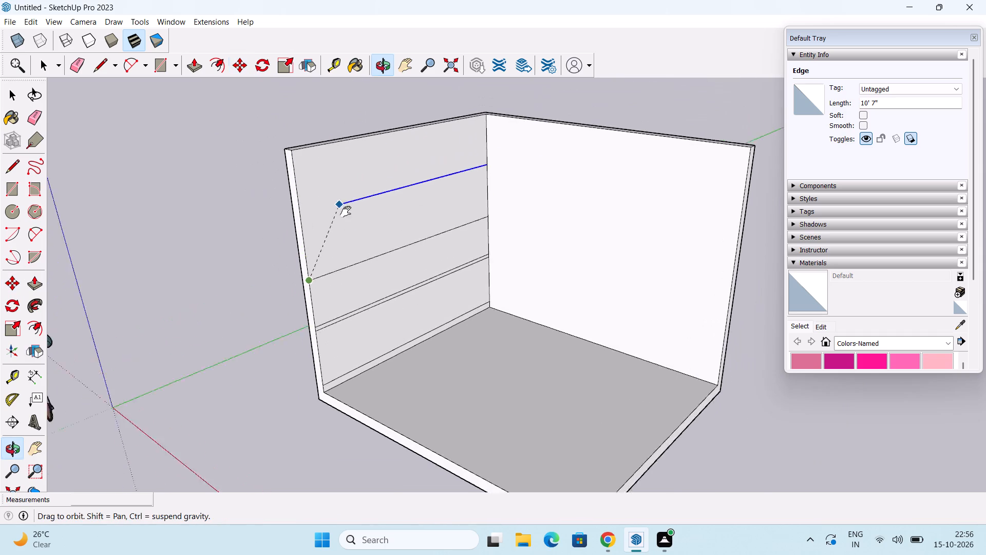
middle_drag(346, 212, 347, 247)
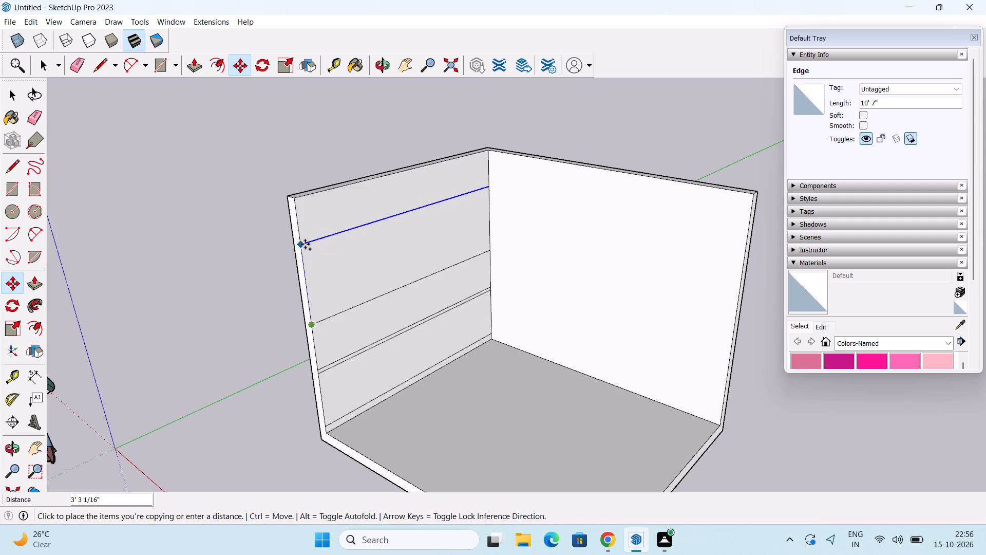
text(42")
key(Return)
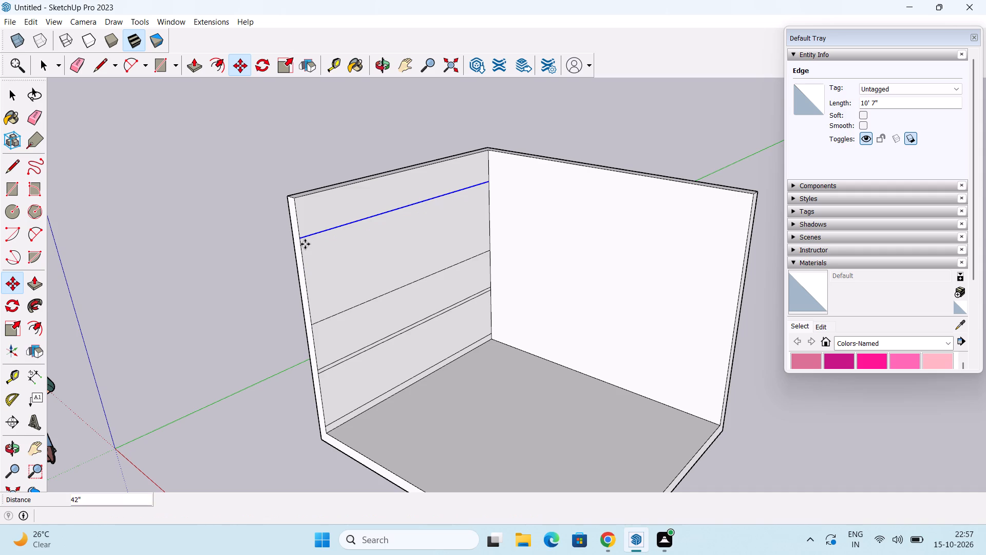
Set the new line's copy distance to 35" and finish with the Move tool.
text(35")
key(Return)
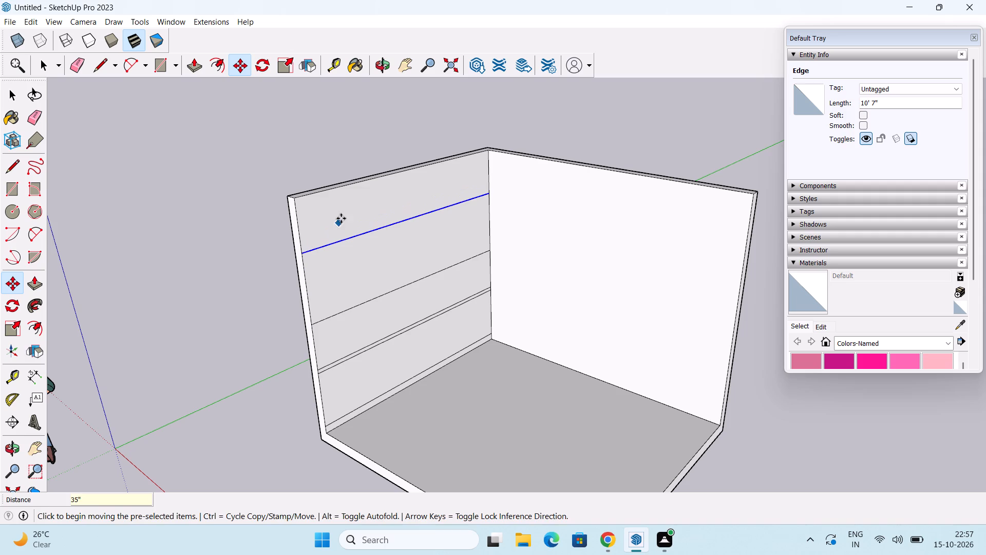
key(space)
Draw a 12' 7" horizontal line across the right wall, continuing the left wall's uppermost line from the corner to the outer edge.
middle_drag(369, 219, 384, 228)
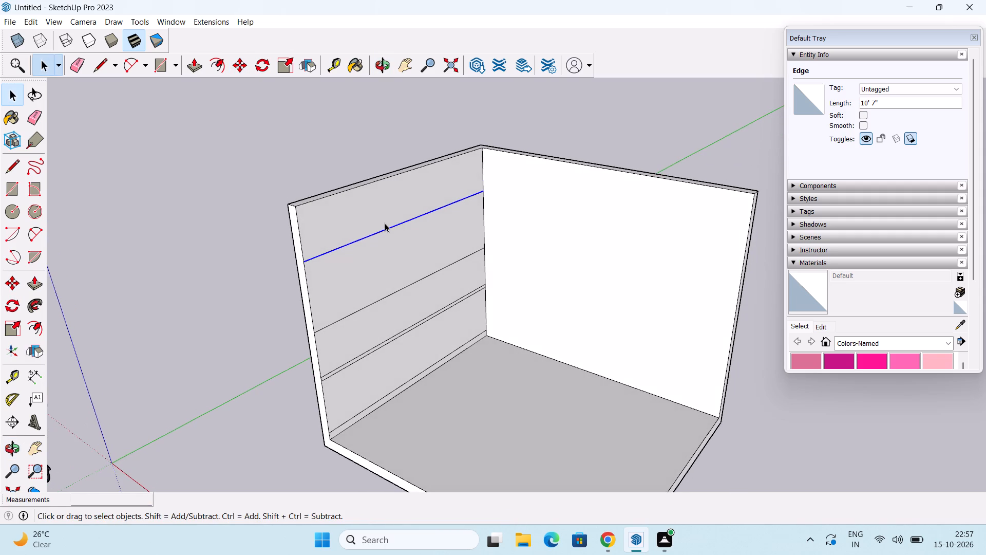
key(l)
scroll(412, 229, up, 3)
click(508, 181)
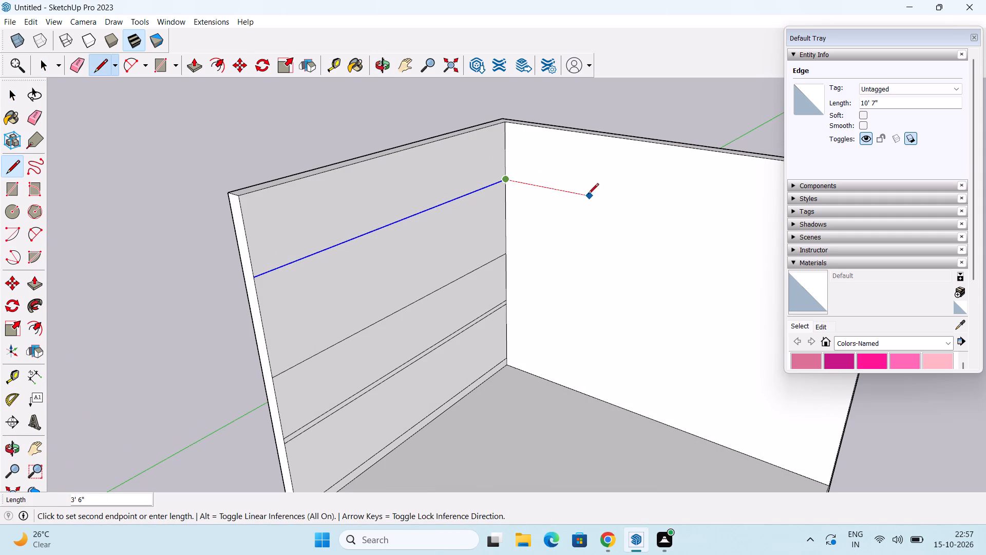
middle_drag(597, 199, 469, 173)
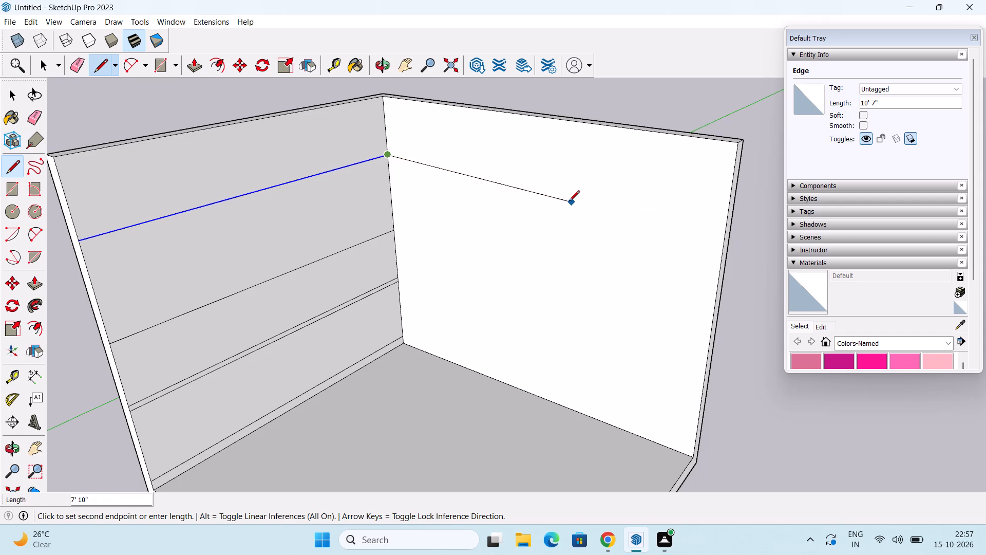
click(729, 215)
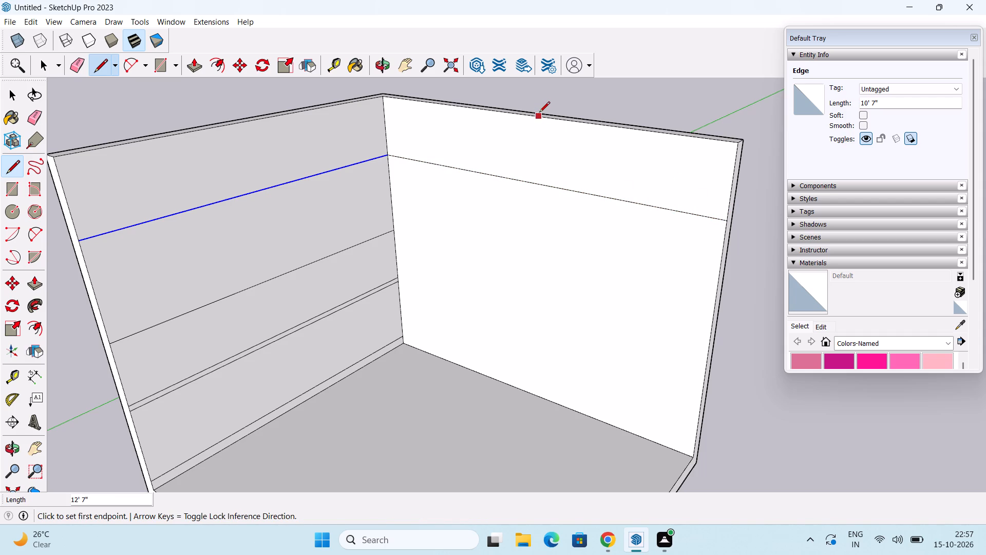
Draw a 10' vertical line down the middle of the right wall from its top edge to the floor.
click(534, 114)
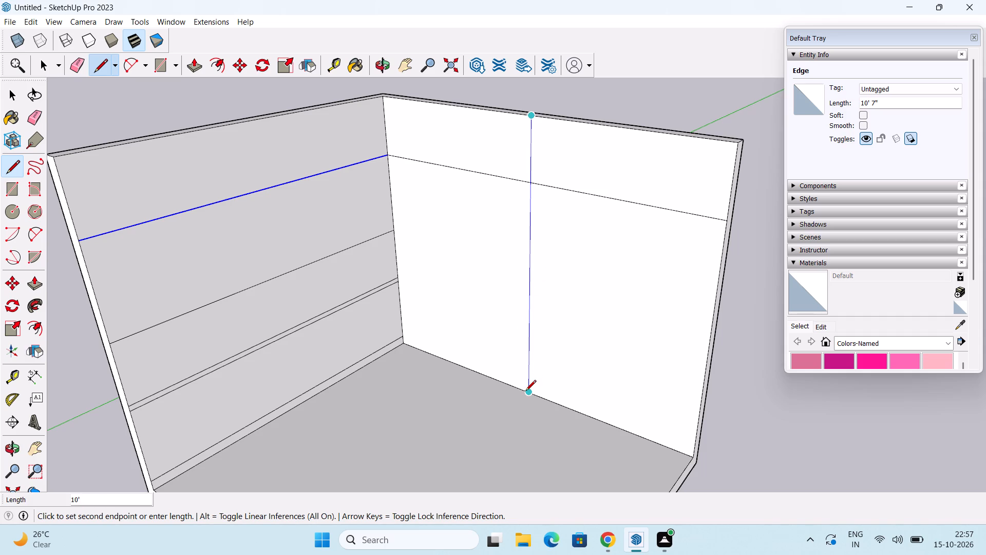
click(525, 392)
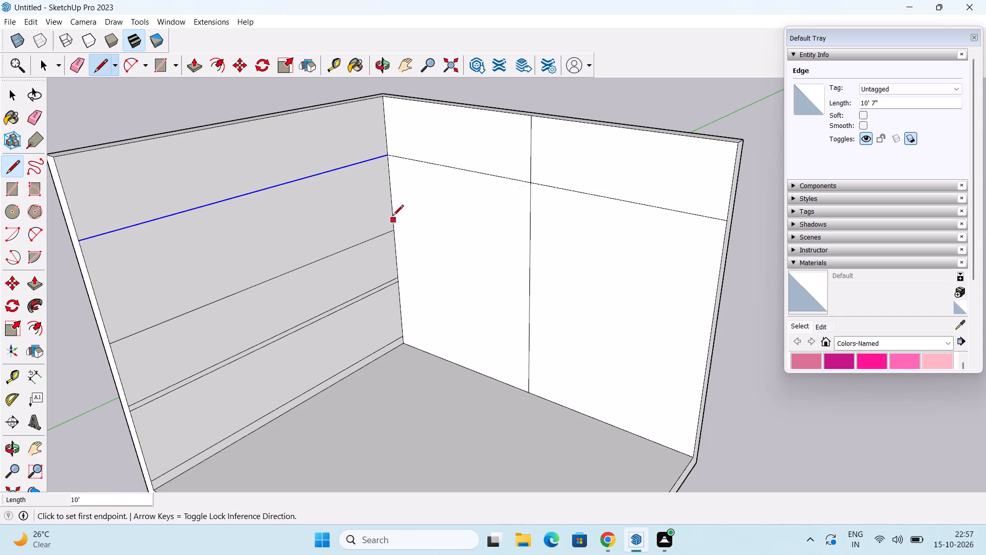
Continue the left wall's second-highest line 6' 3 1/2" along the right wall, from the corner to the vertical centre line.
click(395, 227)
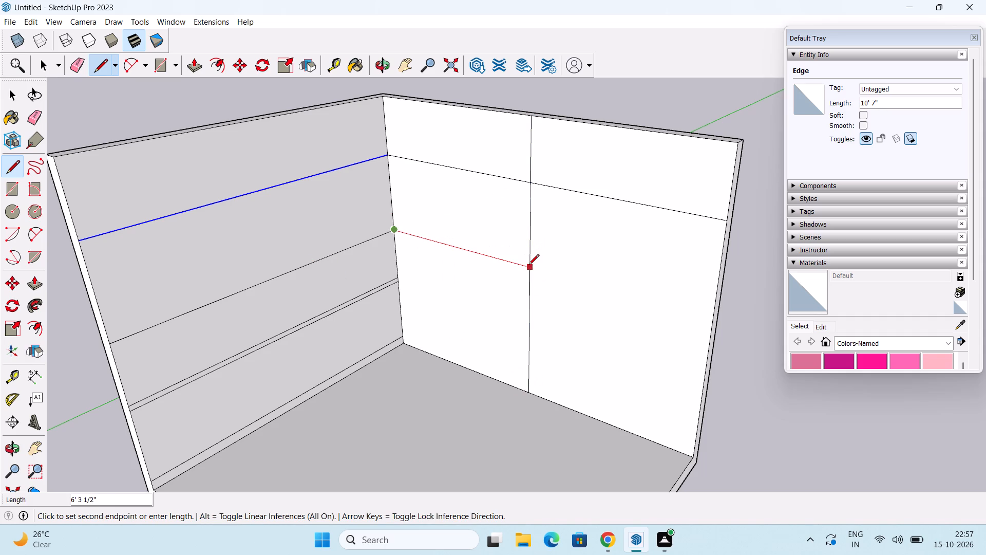
click(528, 268)
Draw a 12' 7" line across the right wall, continuing the narrow band's upper line from the corner to the outer edge.
scroll(405, 281, up, 4)
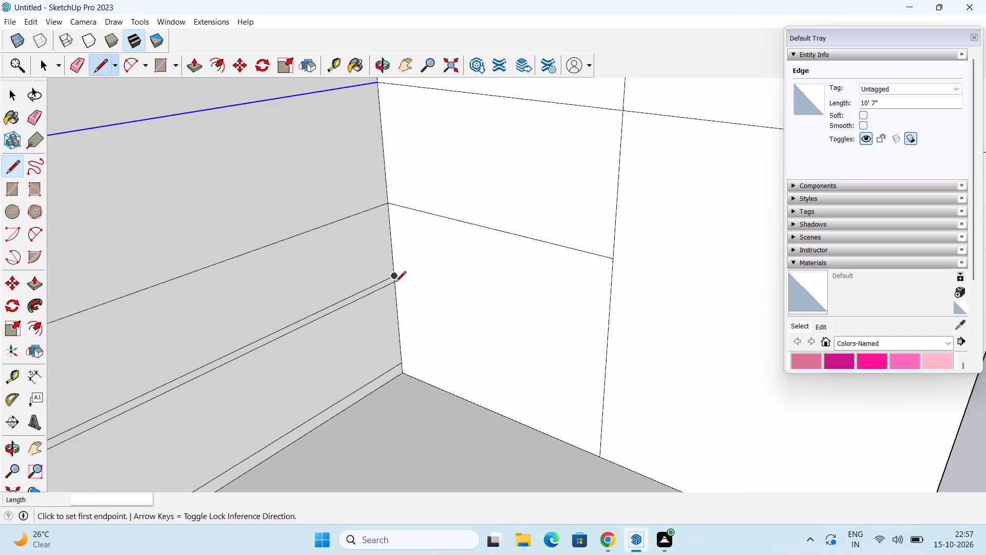
middle_drag(395, 283, 421, 271)
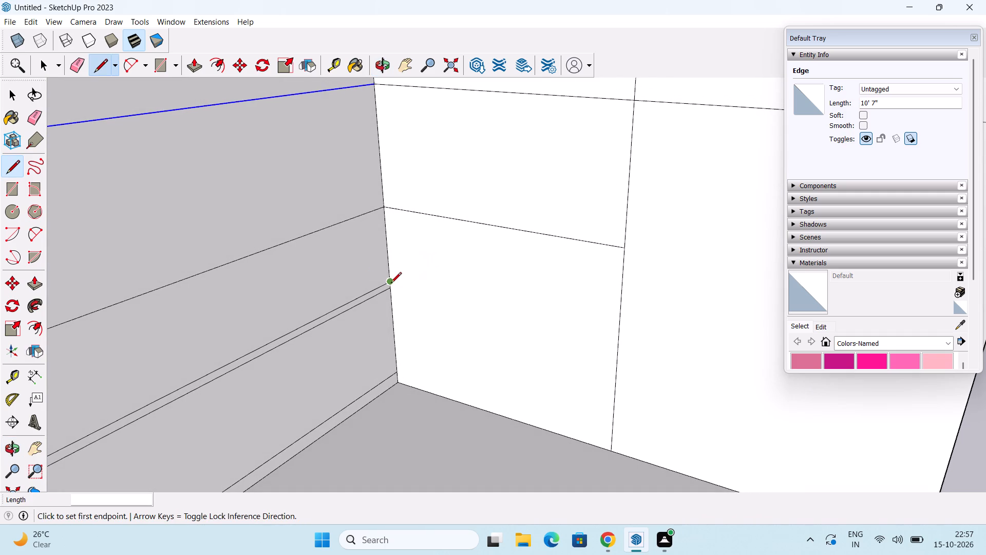
click(389, 280)
shift+middle_drag(534, 314, 523, 253)
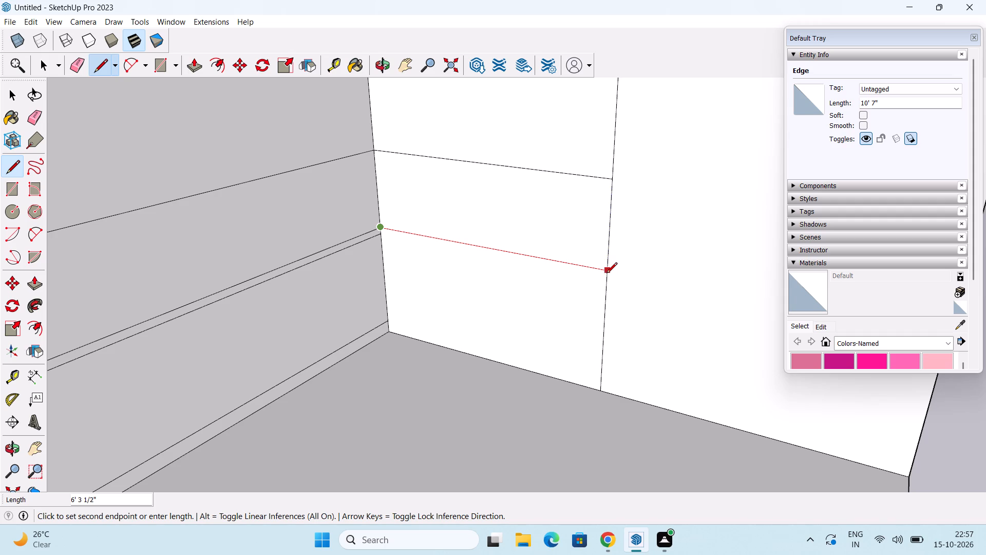
scroll(604, 274, down, 1)
shift+middle_drag(604, 274, 593, 299)
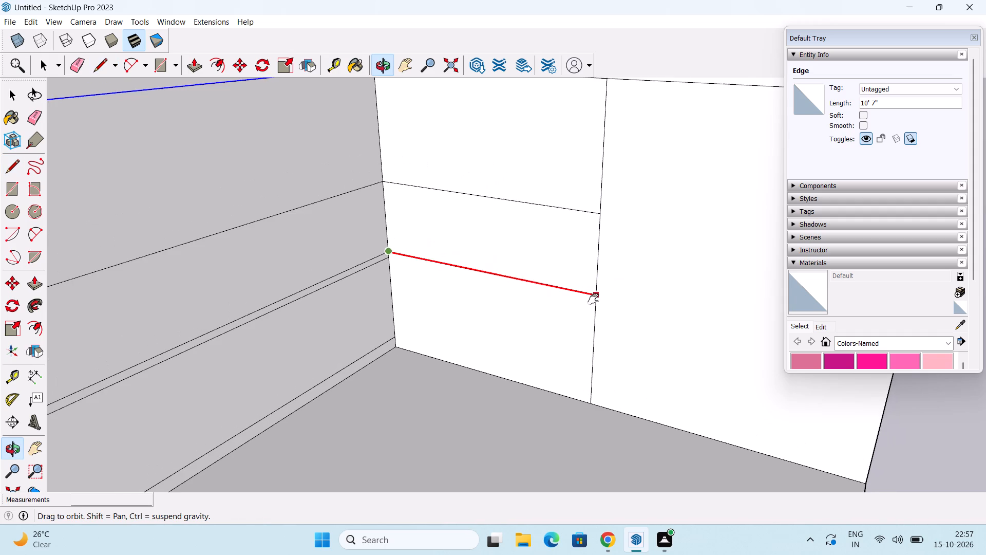
shift+middle_drag(593, 299, 593, 299)
middle_click(593, 299)
scroll(589, 298, down, 1)
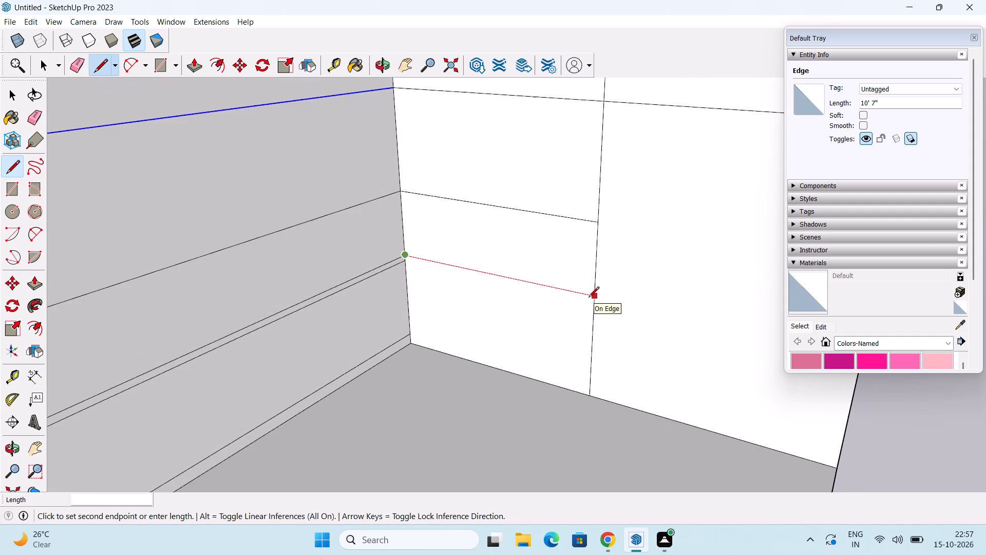
scroll(590, 294, down, 2)
shift+middle_drag(590, 294, 588, 326)
scroll(589, 318, down, 1)
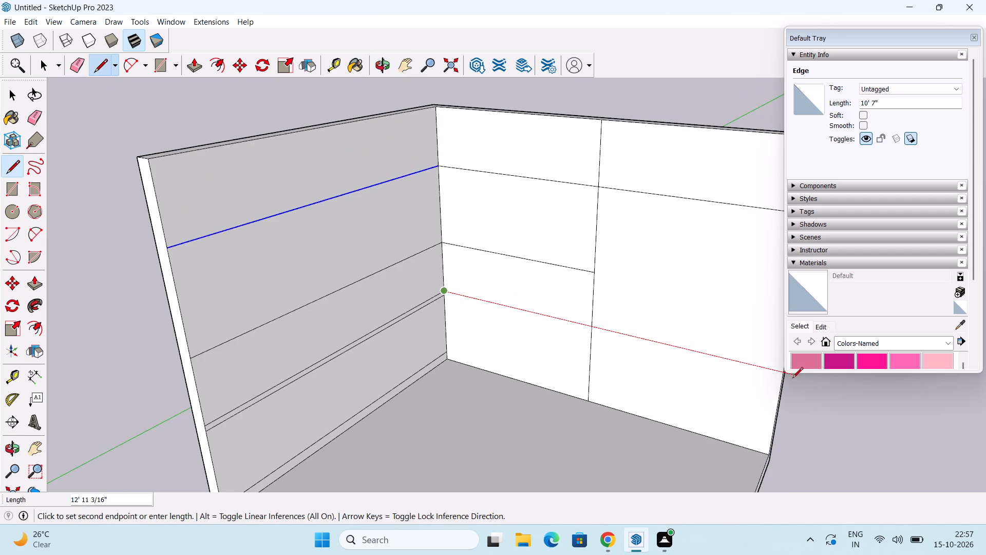
shift+middle_drag(782, 377, 677, 385)
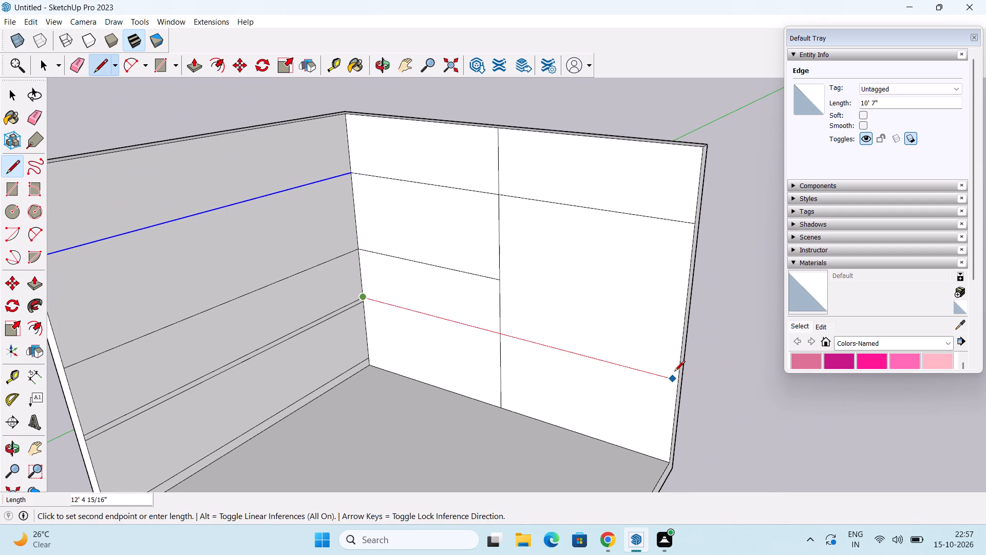
click(678, 378)
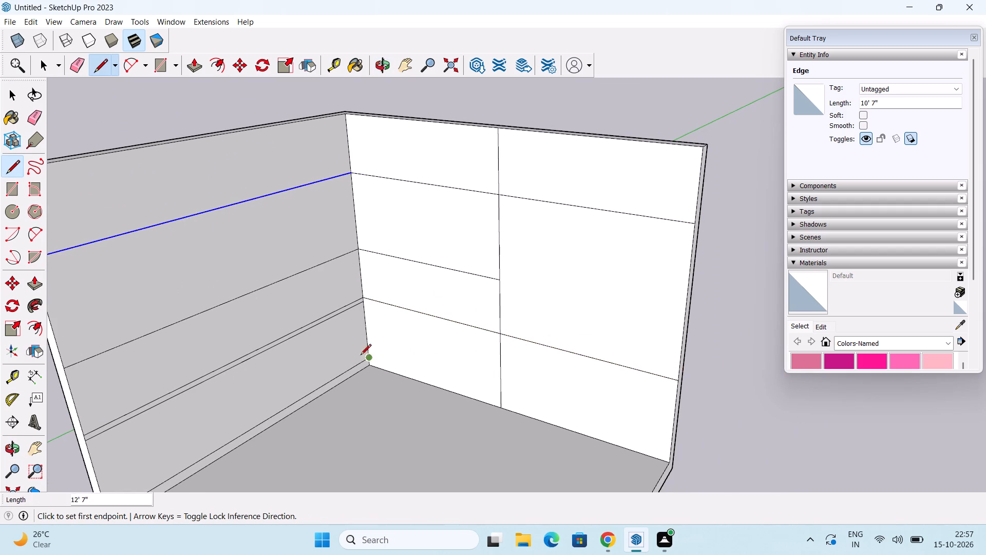
Draw a parallel 12' 7" line across the right wall, continuing the narrow band's lower line to the outer edge.
scroll(359, 320, up, 2)
click(362, 301)
middle_drag(523, 355, 502, 331)
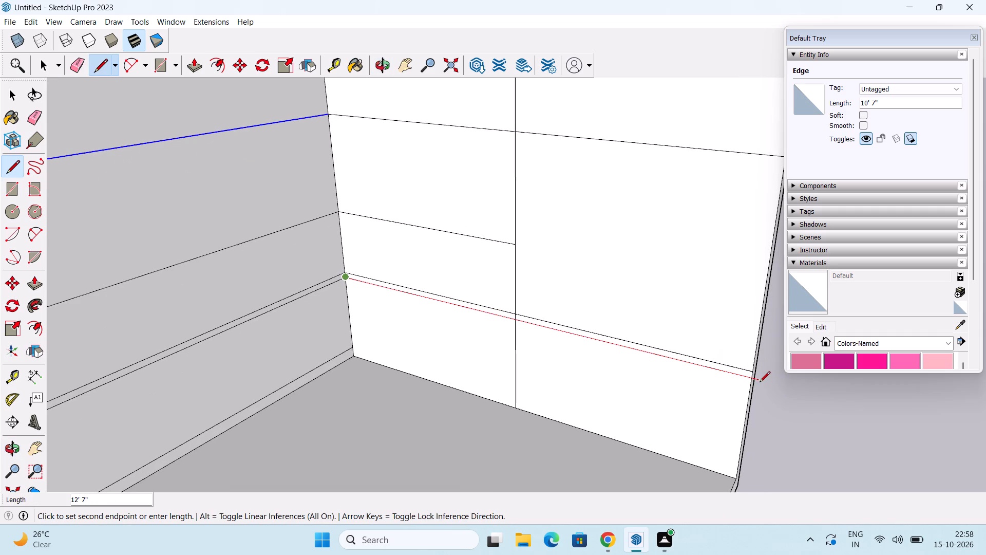
click(750, 383)
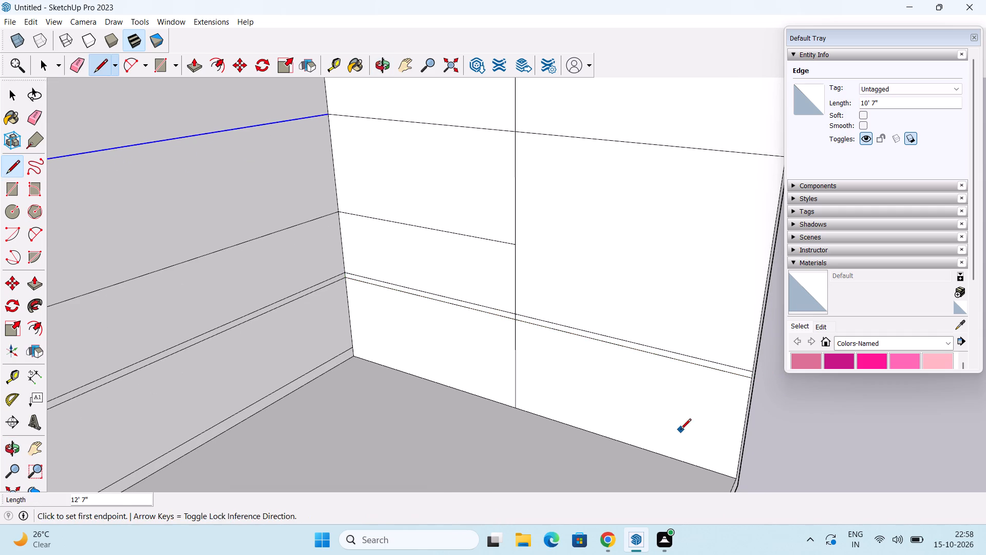
Continue the skirting line across the base of the right wall from the corner to its outer edge.
shift+middle_drag(680, 430, 662, 399)
click(338, 326)
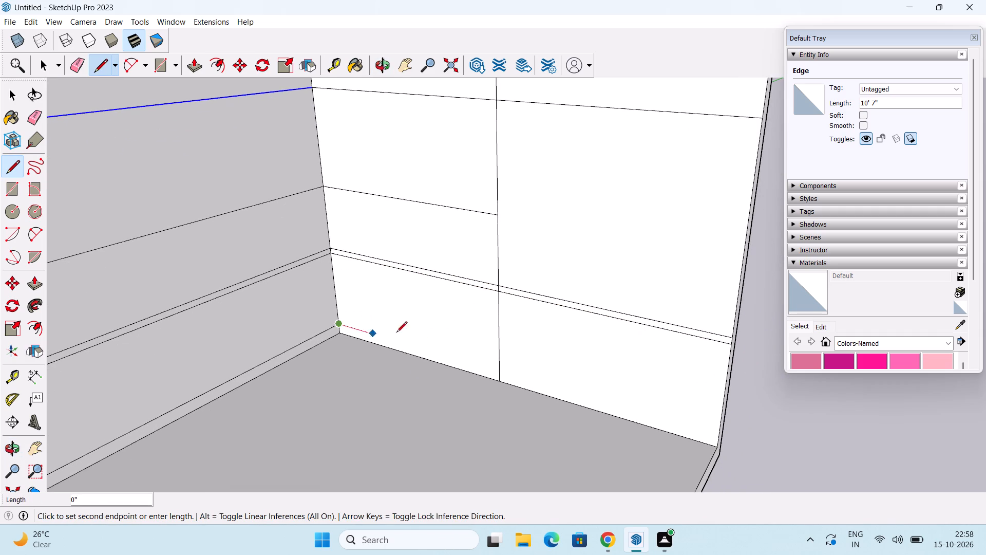
click(719, 436)
Extend the right wall's half-width horizontal line another 6' 3 1/2" from the vertical centre line to the outer edge.
shift+middle_drag(543, 230, 525, 269)
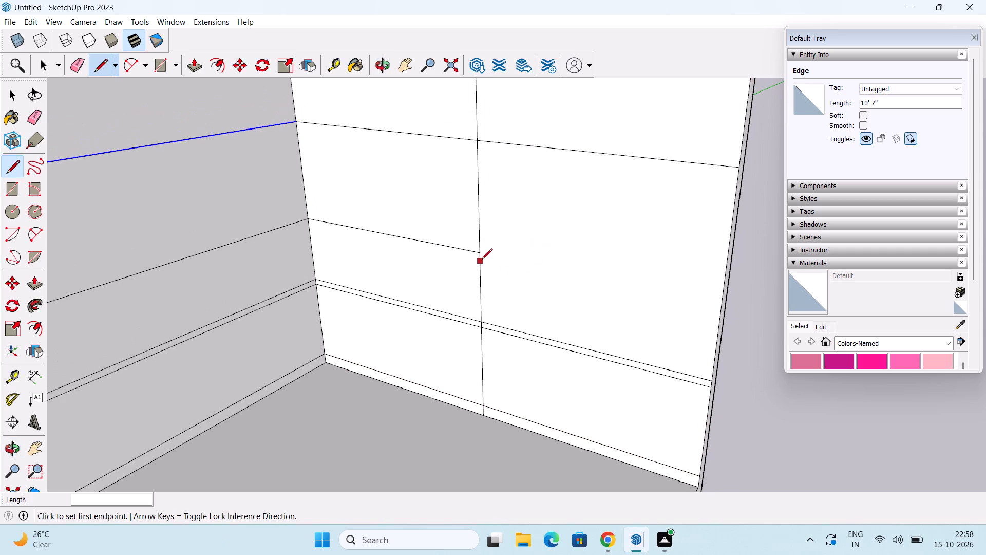
drag(478, 255, 485, 258)
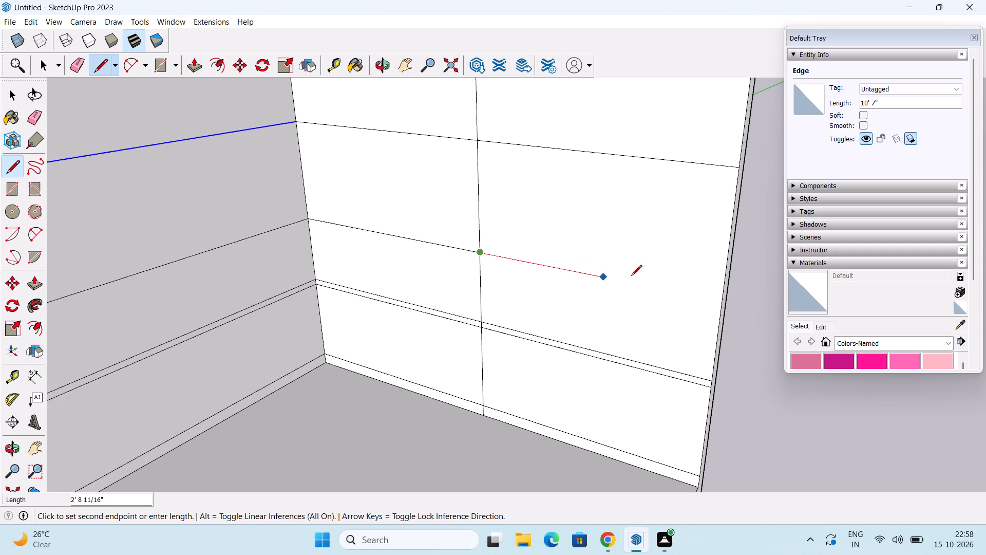
click(721, 299)
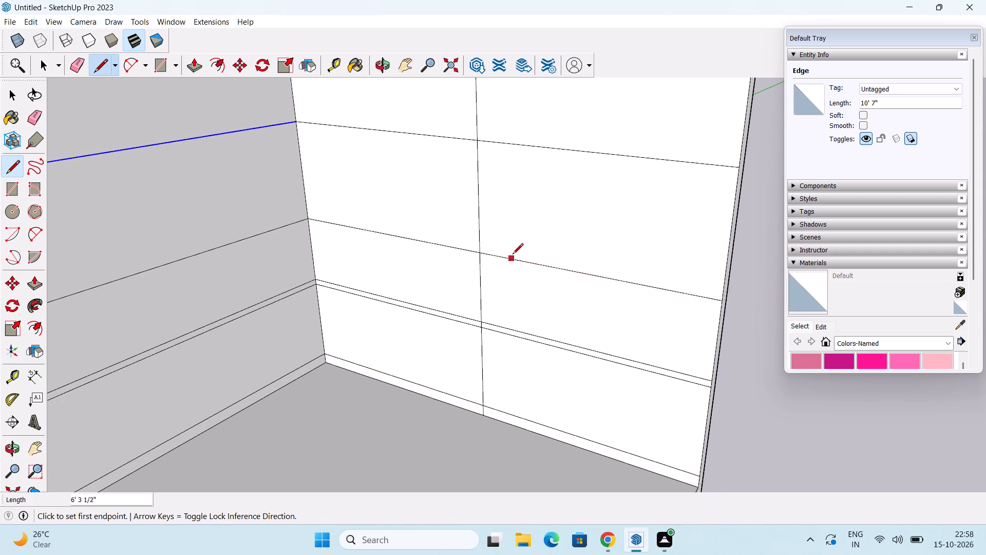
Draw a 10' vertical line down the right wall from top edge to base, between the vertical centre line and the outer edge.
shift+middle_drag(514, 253, 505, 387)
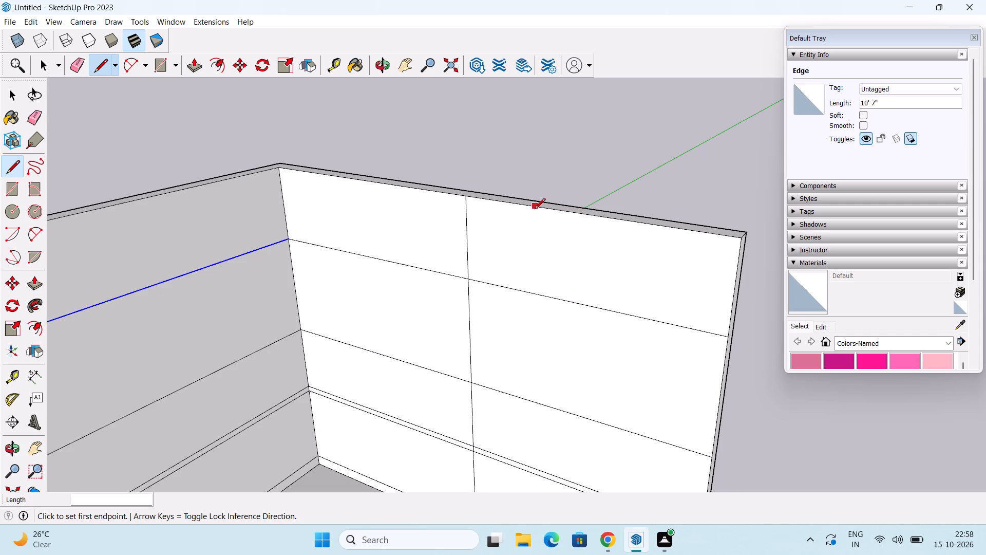
shift+middle_drag(532, 213, 537, 204)
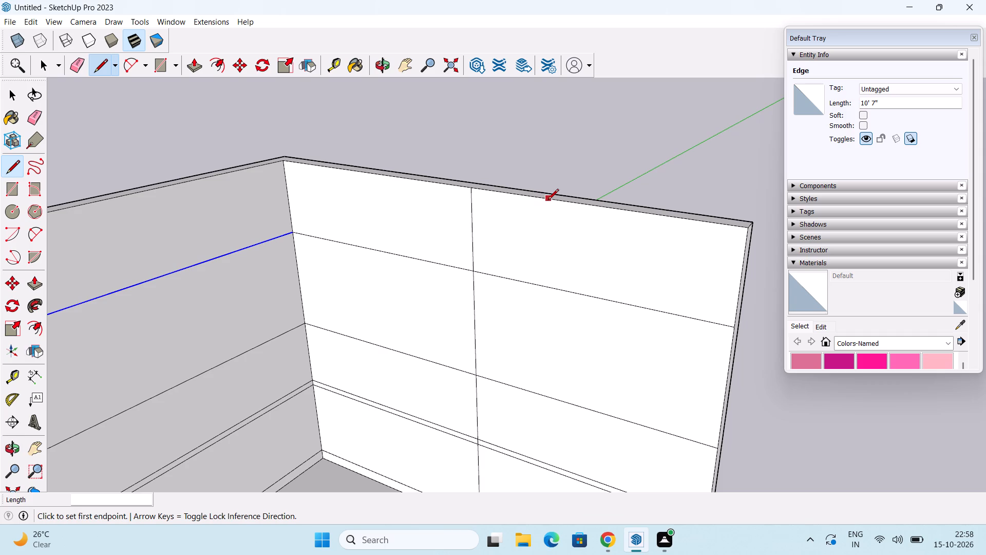
click(548, 200)
middle_drag(542, 335, 547, 255)
middle_drag(543, 365, 553, 273)
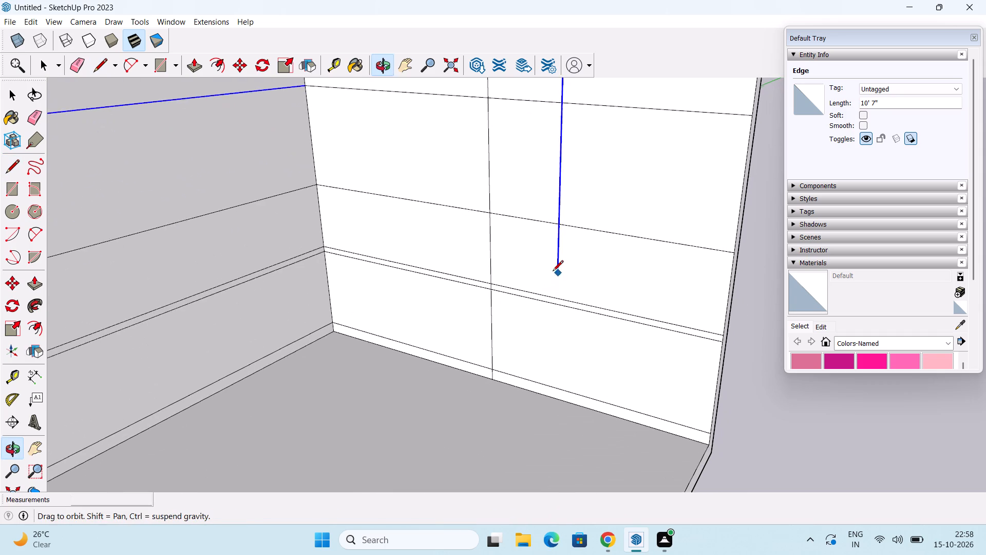
click(557, 398)
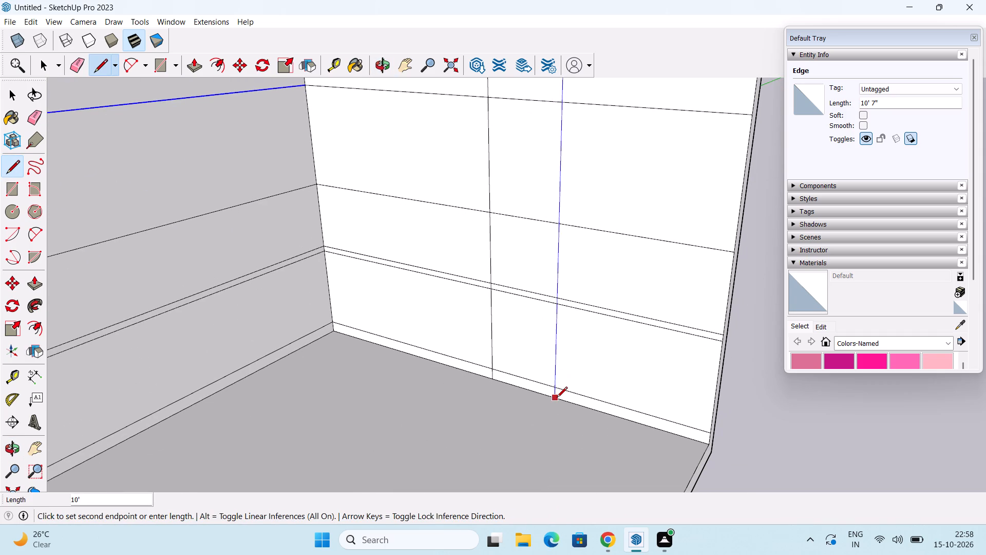
shift+middle_drag(537, 346, 547, 424)
key(space)
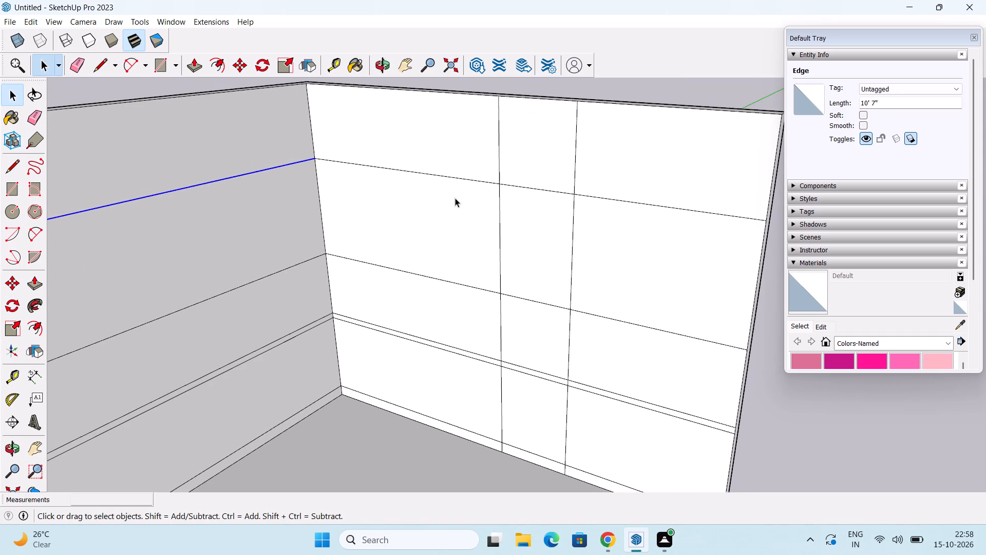
Erase all segments of the right wall's vertical centre line, from the top edge down through the skirting.
key(e)
click(499, 146)
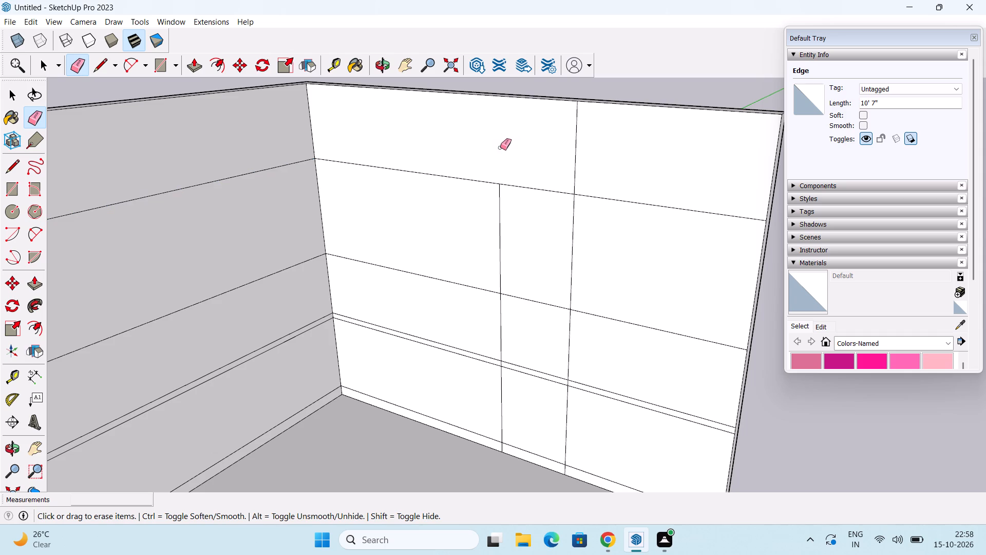
click(498, 223)
click(499, 328)
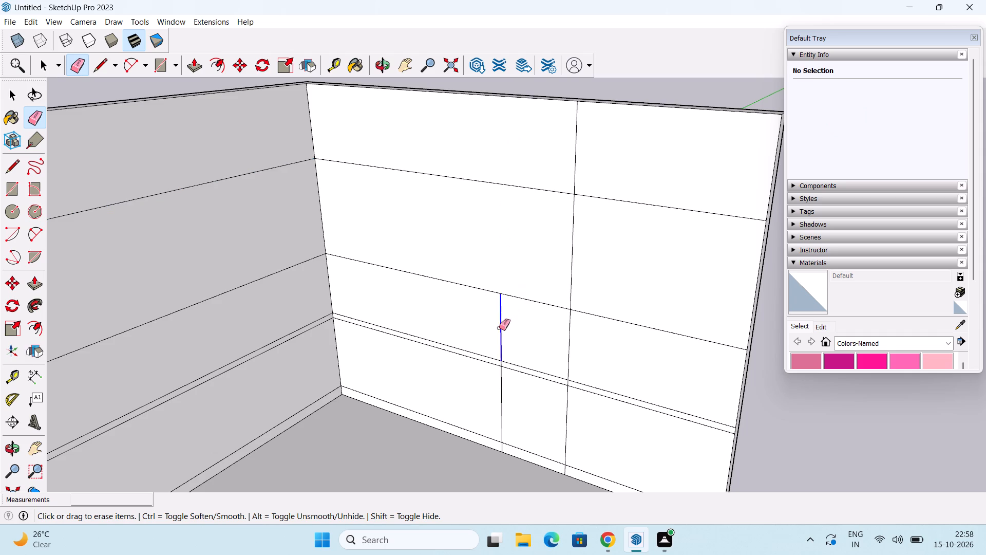
scroll(501, 365, up, 4)
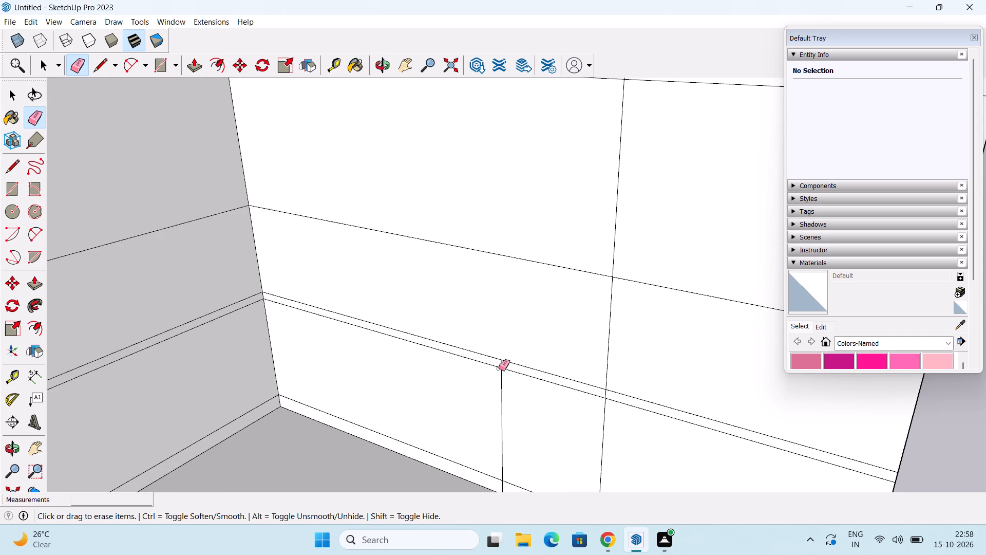
click(502, 364)
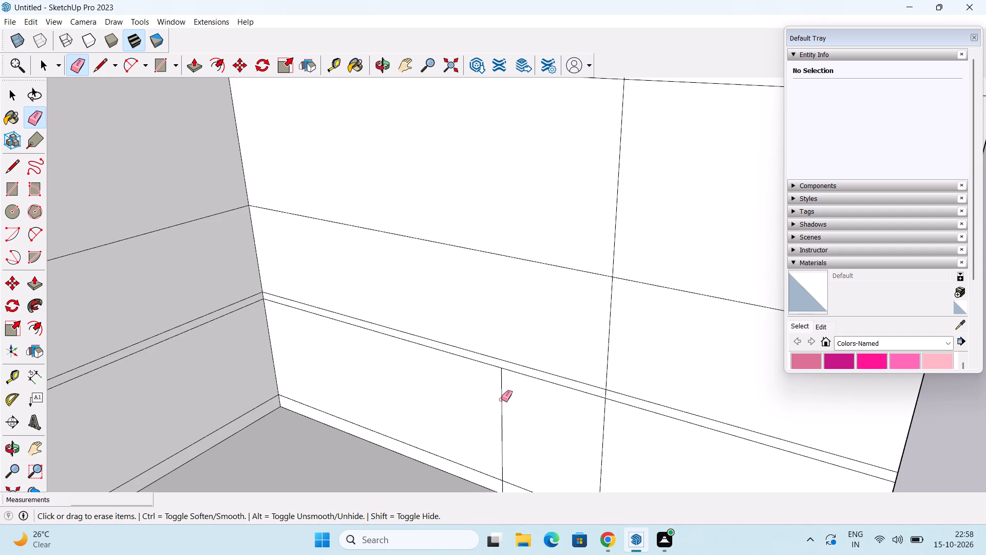
click(501, 400)
shift+middle_drag(502, 406, 520, 289)
click(517, 379)
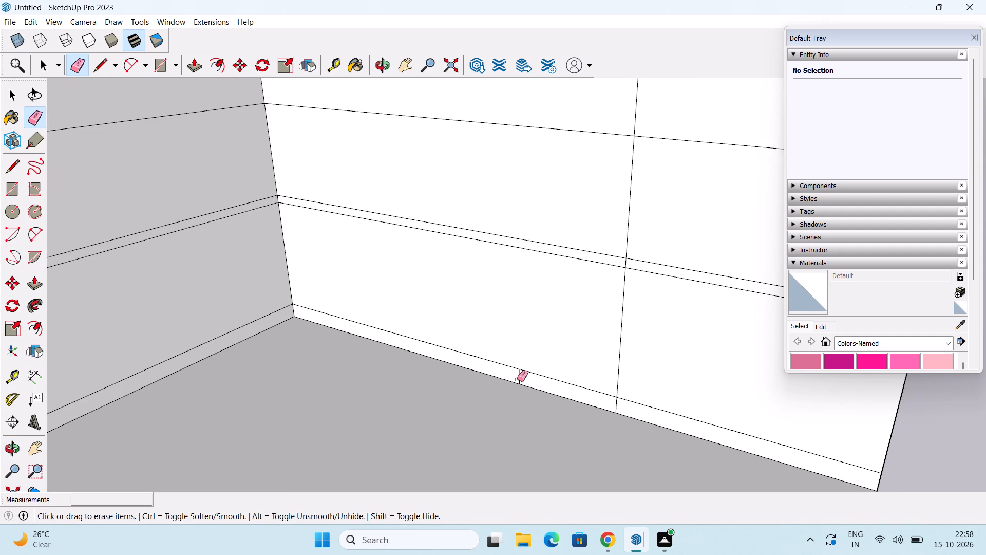
click(519, 378)
key(space)
Erase the right wall's horizontal lines above the skirting between the new vertical line and the outer edge.
scroll(521, 337, down, 2)
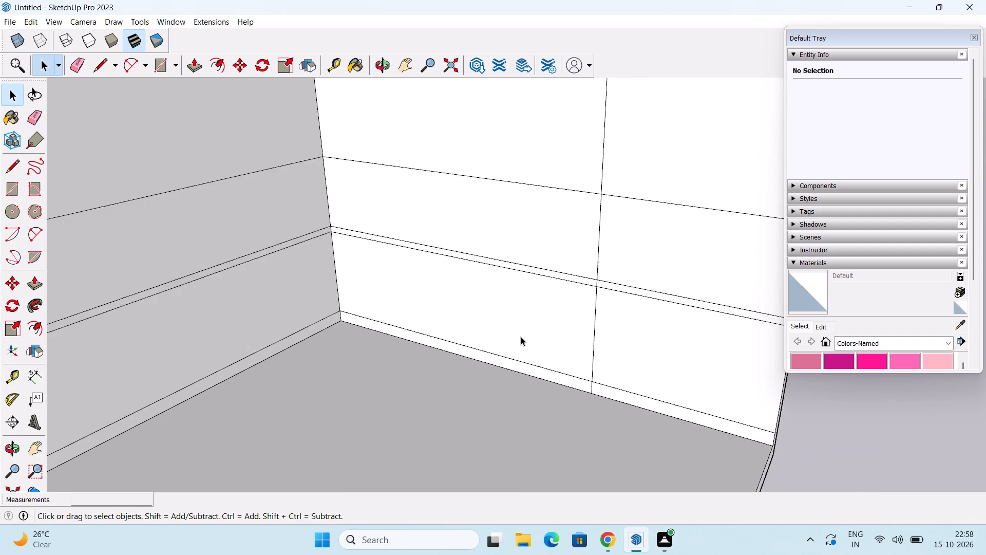
scroll(521, 337, down, 3)
middle_drag(546, 297, 629, 300)
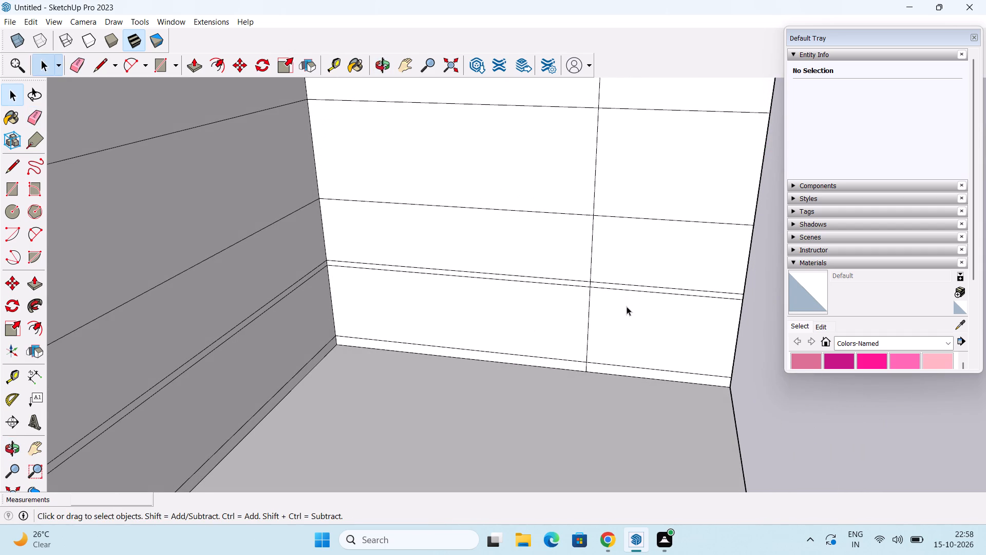
shift+middle_drag(627, 306, 614, 339)
key(e)
drag(689, 132, 688, 347)
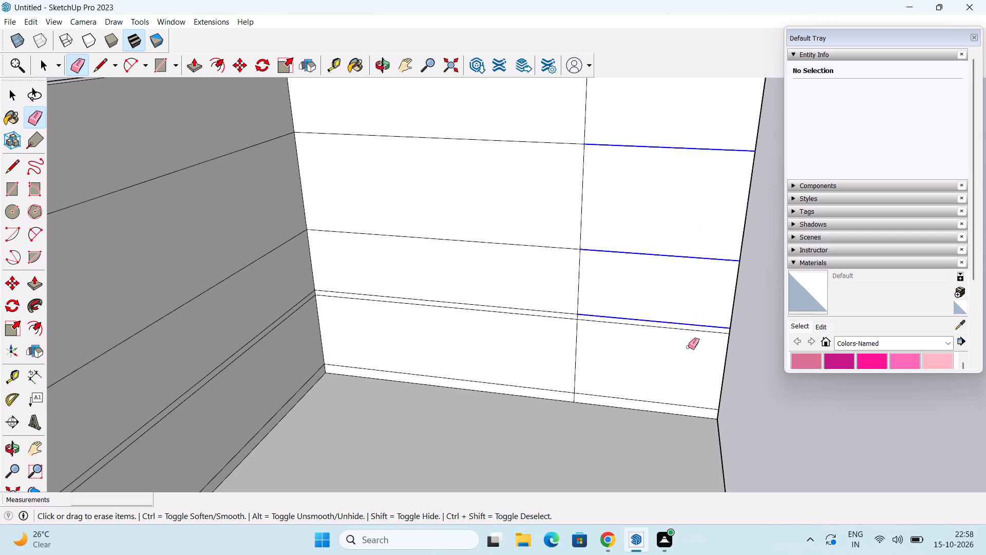
drag(688, 347, 688, 348)
key(space)
Push/Pull the left wall's skirting strip 22" out into the room.
middle_drag(638, 321, 532, 211)
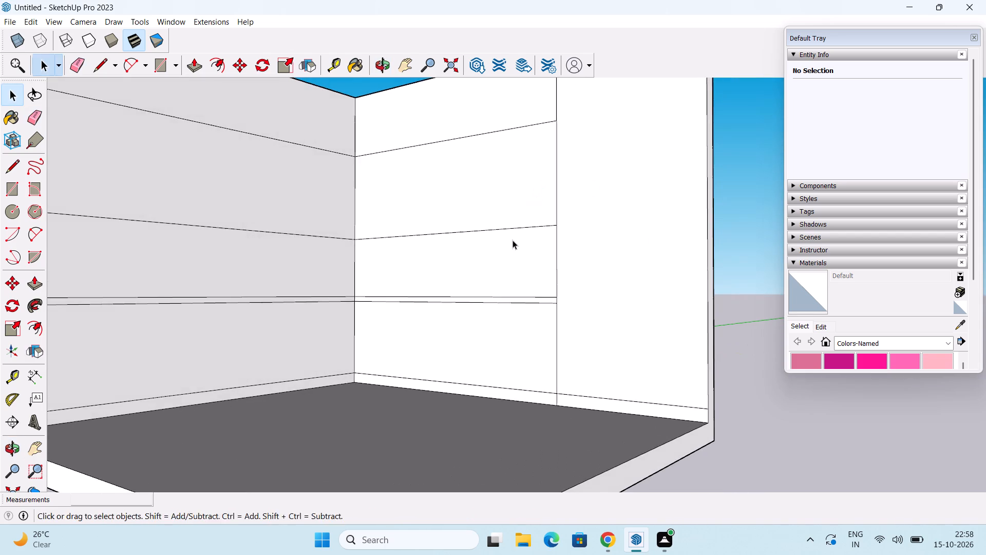
middle_drag(513, 240, 654, 233)
scroll(607, 264, down, 1)
middle_drag(543, 310, 597, 361)
scroll(401, 381, up, 2)
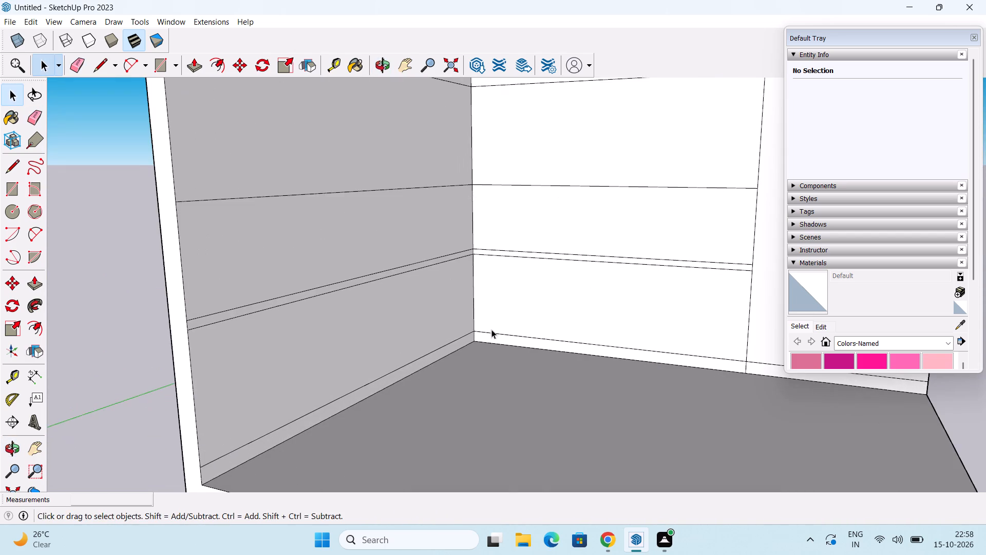
middle_drag(502, 323, 525, 342)
shift+middle_drag(528, 324, 487, 293)
key(p)
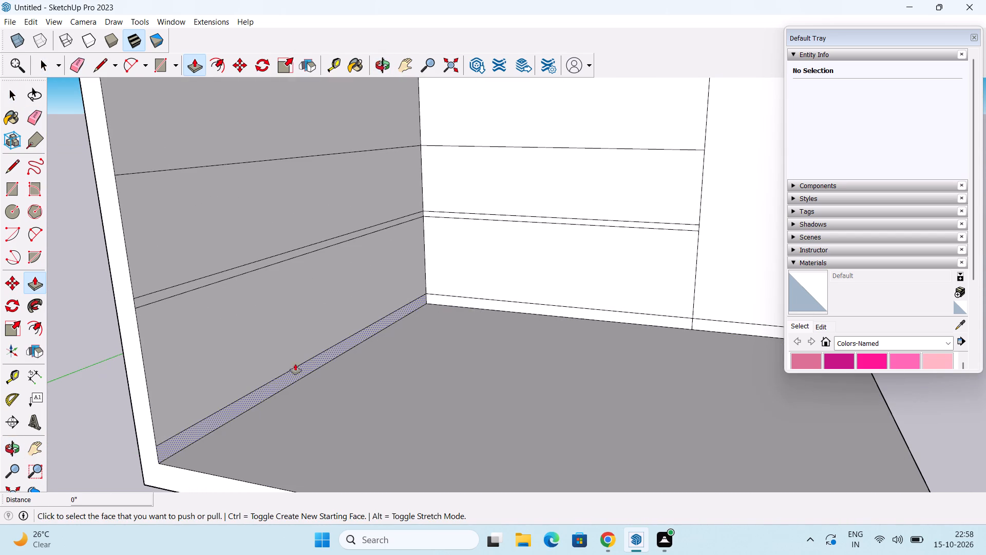
click(274, 387)
text(22)
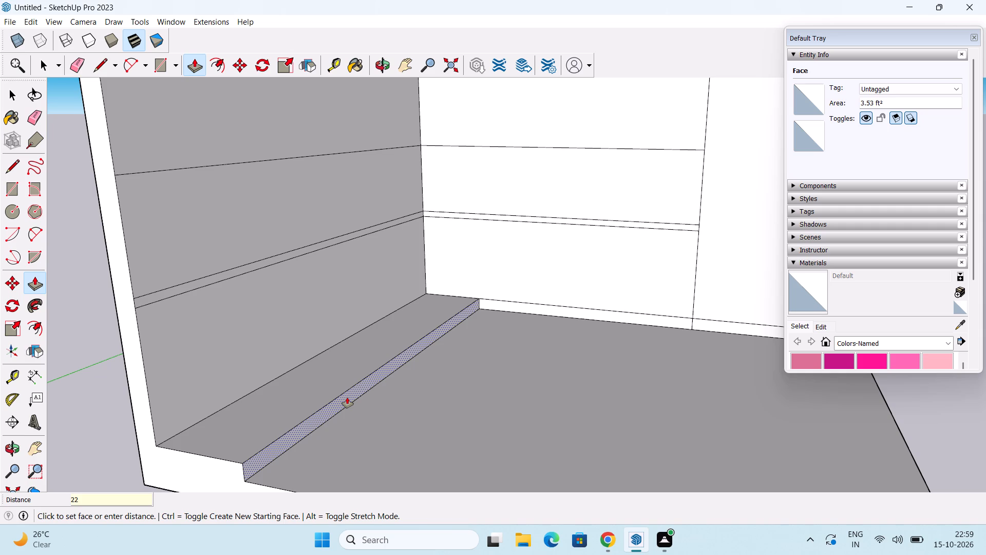
key(shift+quotedbl)
key(Return)
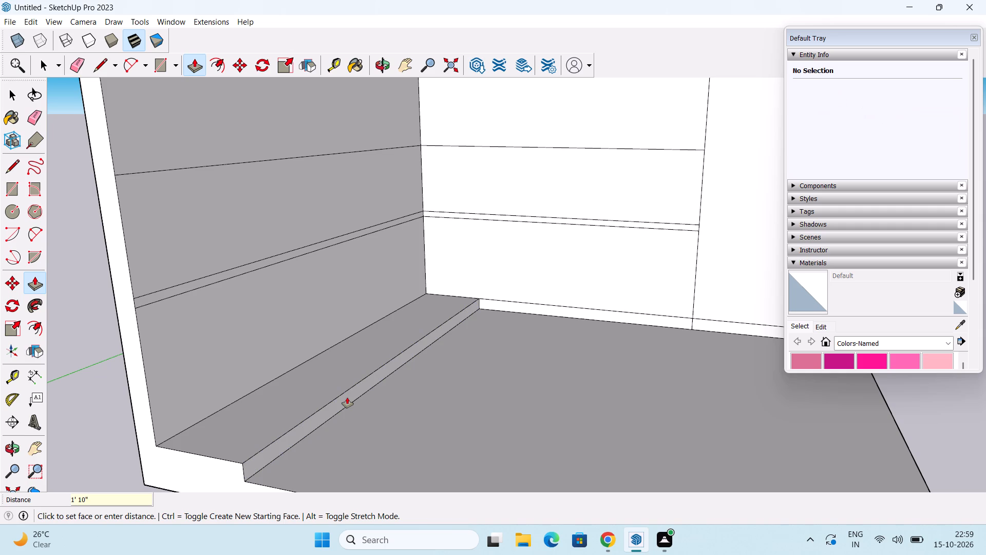
Pull the right wall's skirting strip, between the left base and the vertical line, out by the same 22".
scroll(399, 364, up, 1)
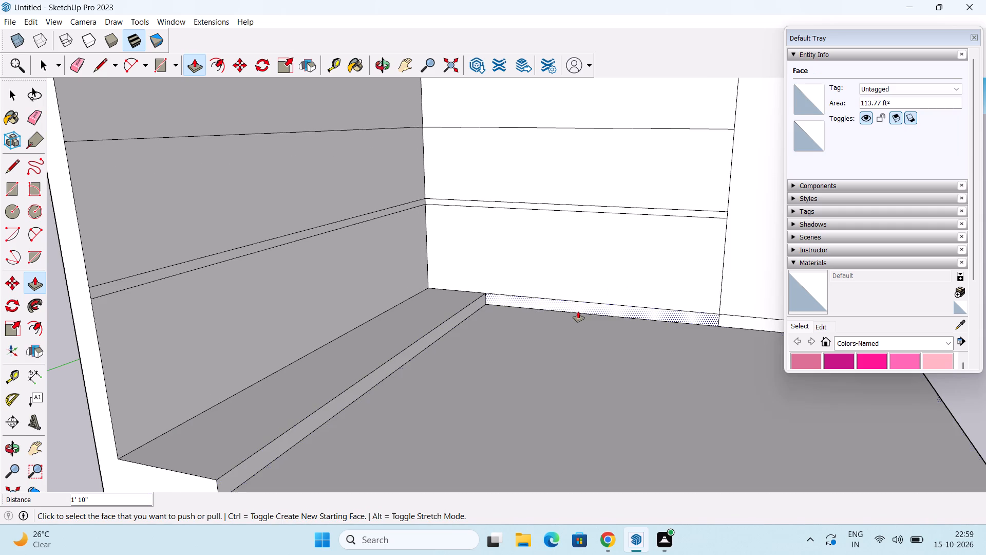
double_click(578, 311)
middle_drag(580, 313, 578, 397)
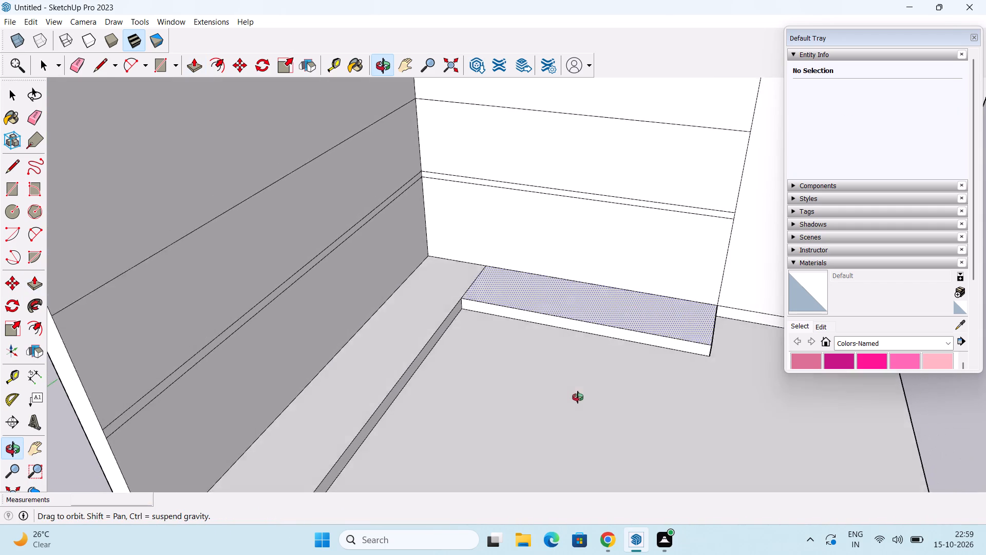
middle_drag(578, 397, 570, 313)
Pull the panels between the skirting and the narrow band on both walls out by the same 22".
double_click(311, 308)
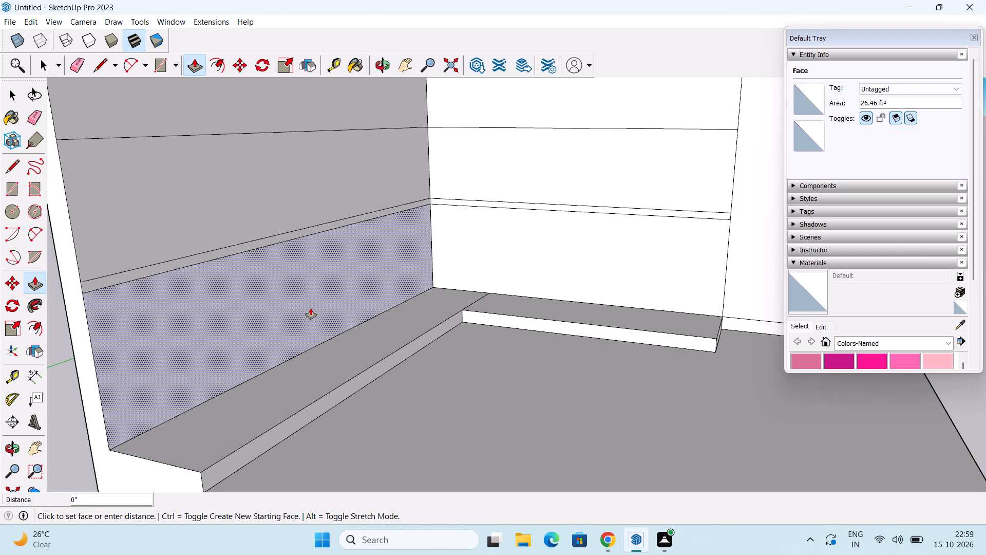
double_click(551, 255)
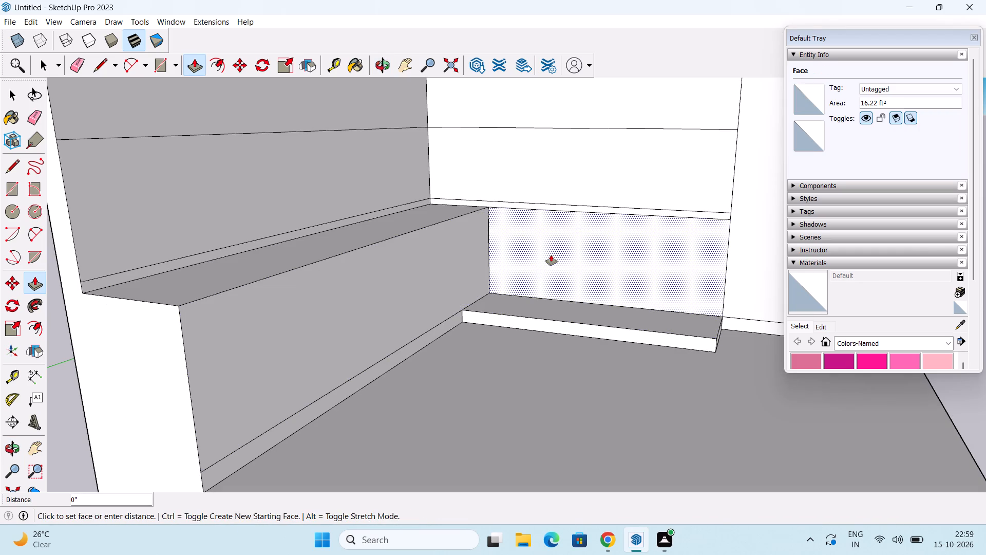
Pull the front faces of both base cabinets a further 2" out so they overhang the skirting.
click(381, 289)
text(2")
key(Return)
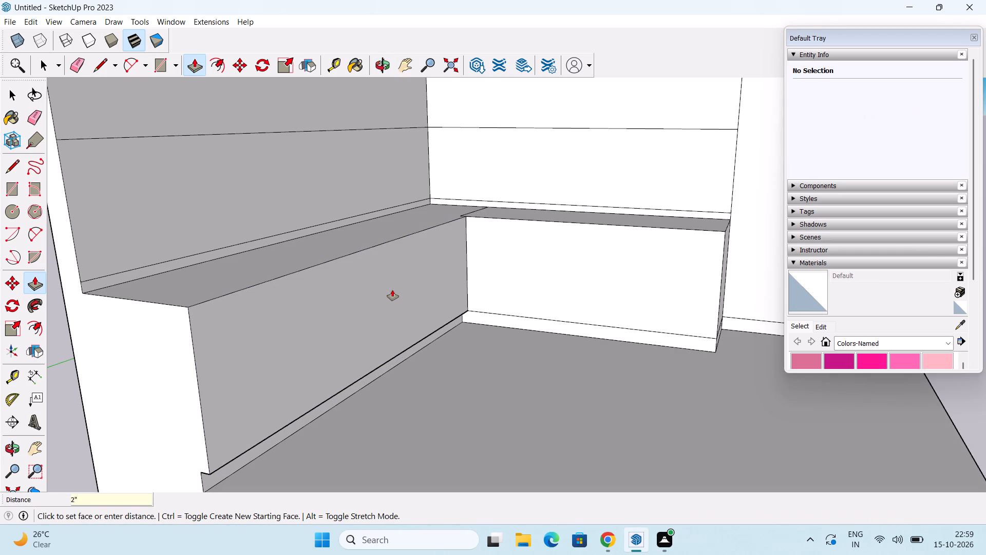
double_click(561, 249)
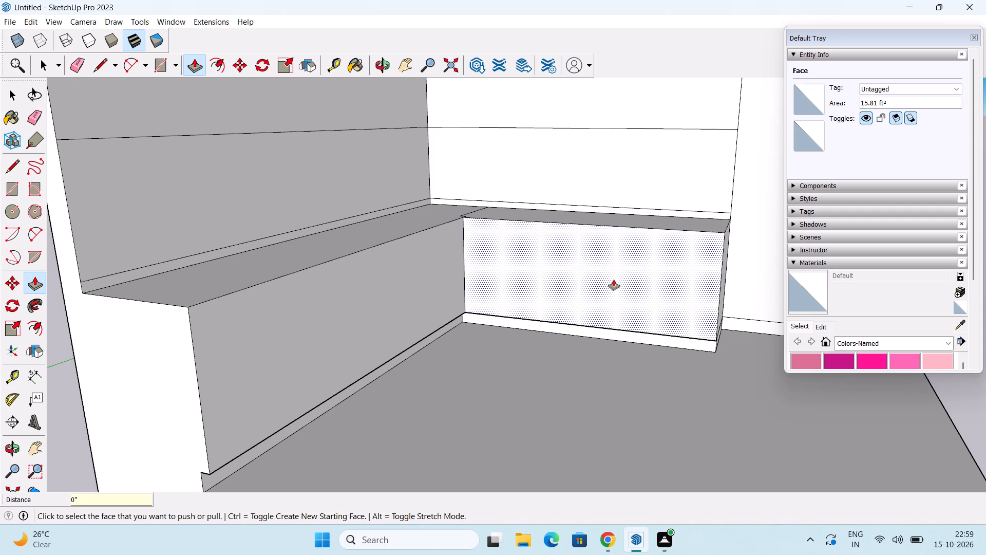
Pull the left wall's narrow band out 1' 10" and another 2", flush with the cabinet front, to form the countertop.
middle_drag(608, 276, 656, 281)
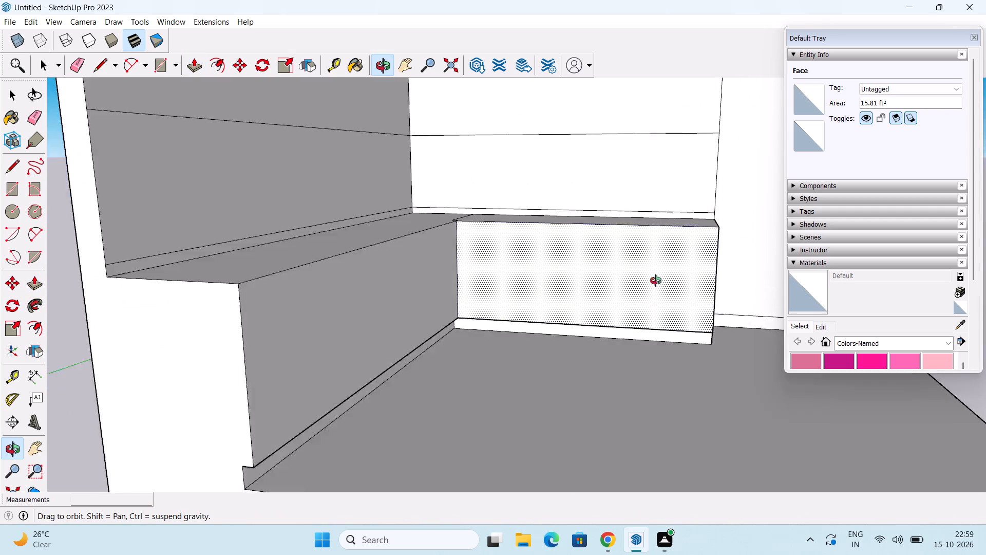
middle_drag(656, 281, 627, 359)
scroll(230, 358, up, 2)
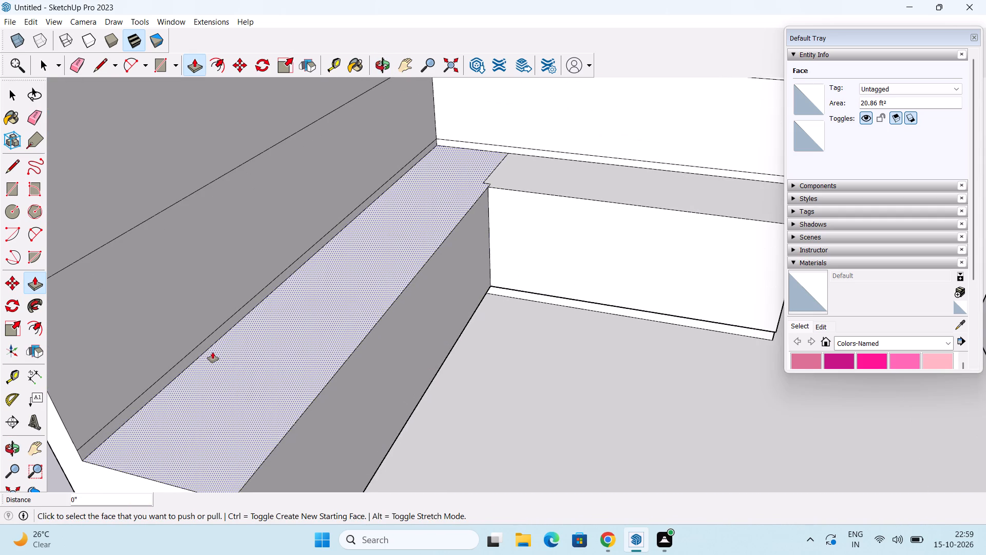
click(199, 352)
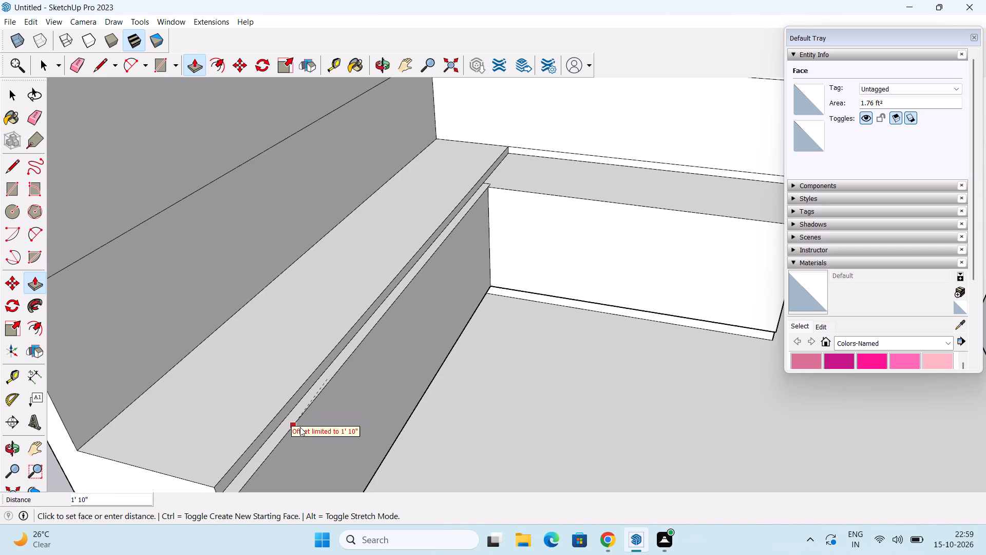
click(288, 431)
click(288, 411)
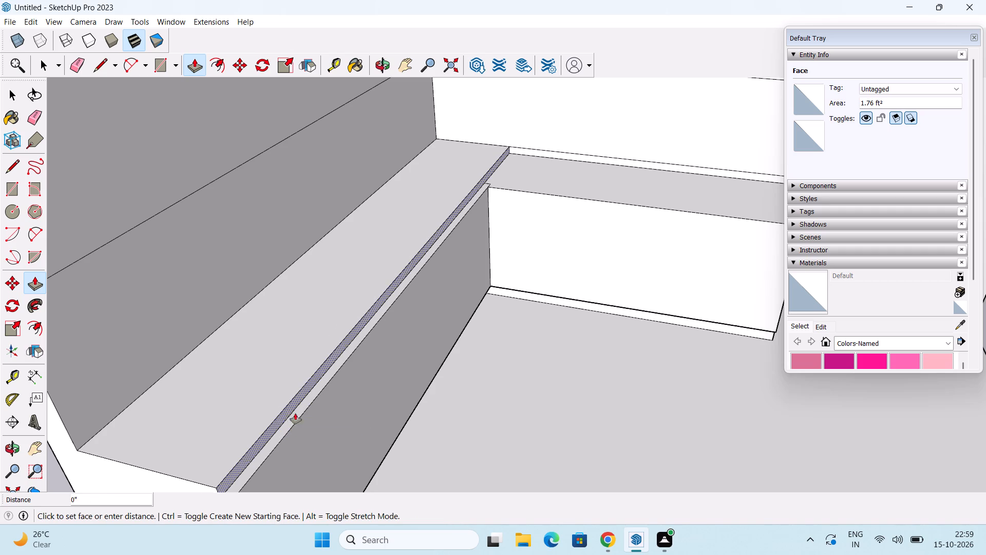
click(300, 419)
Pull the right wall's narrow band out 2', flush with the cabinet front, to form its countertop.
middle_drag(418, 289, 373, 160)
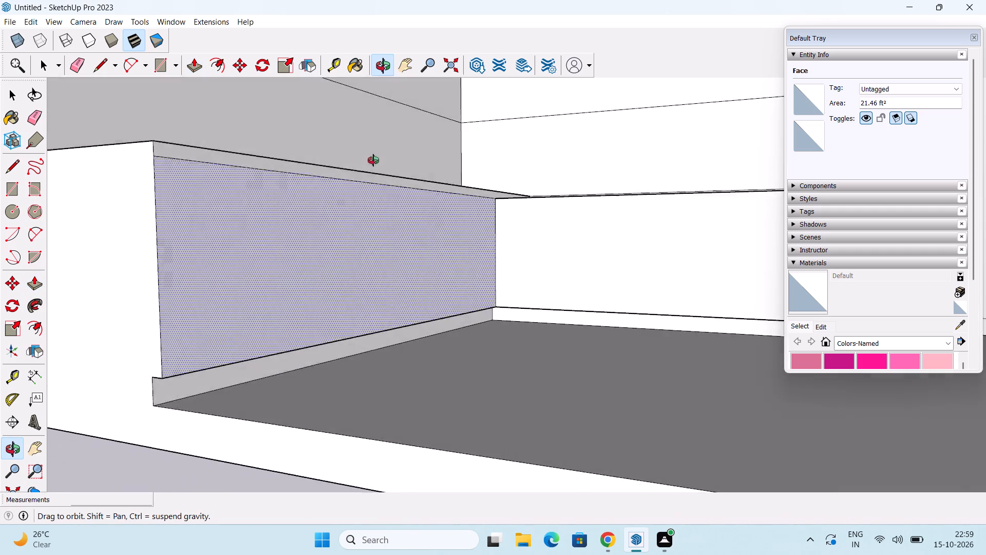
middle_drag(373, 160, 262, 277)
scroll(700, 190, up, 2)
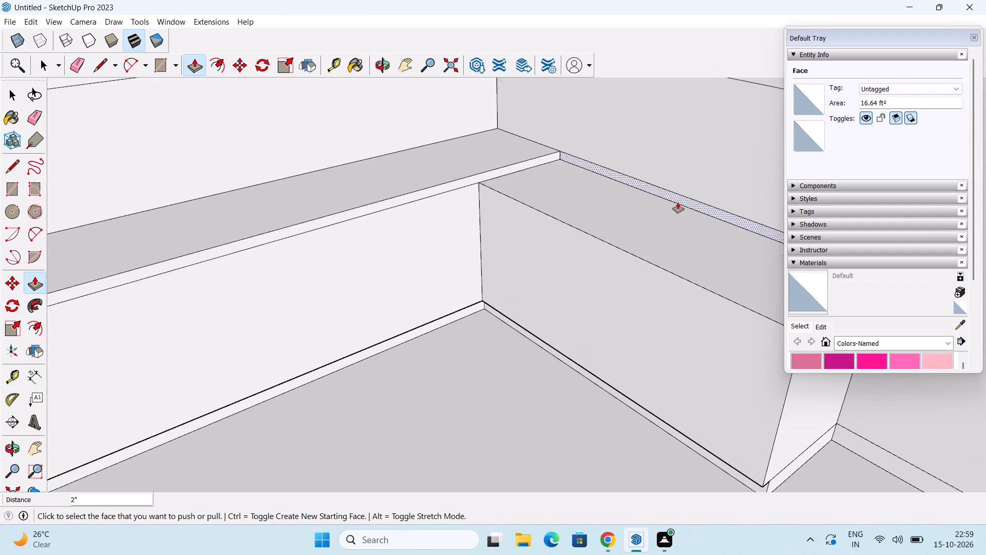
click(687, 202)
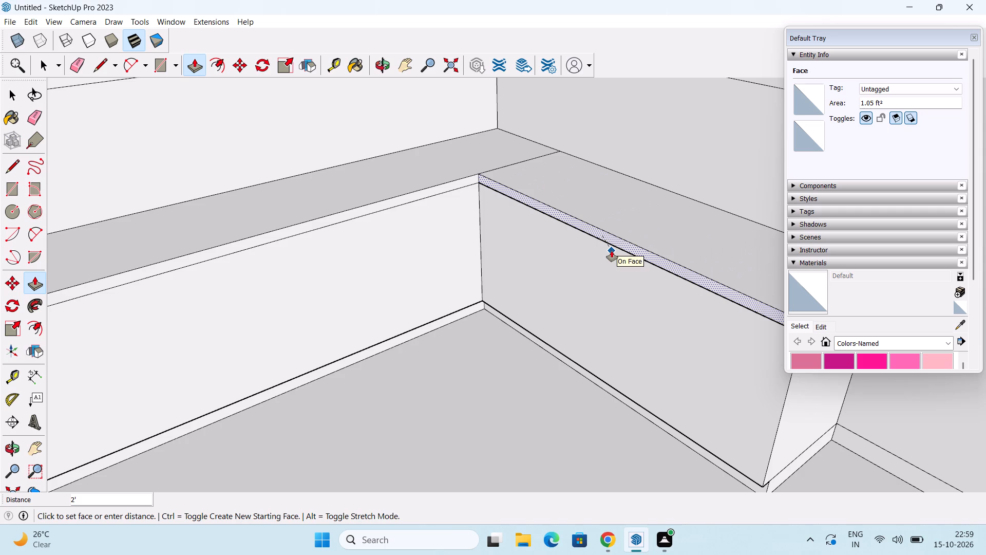
click(612, 251)
Pull the left wall's panel directly above the countertop 2" out from the wall.
scroll(565, 253, down, 2)
middle_drag(485, 271, 614, 298)
scroll(614, 298, down, 2)
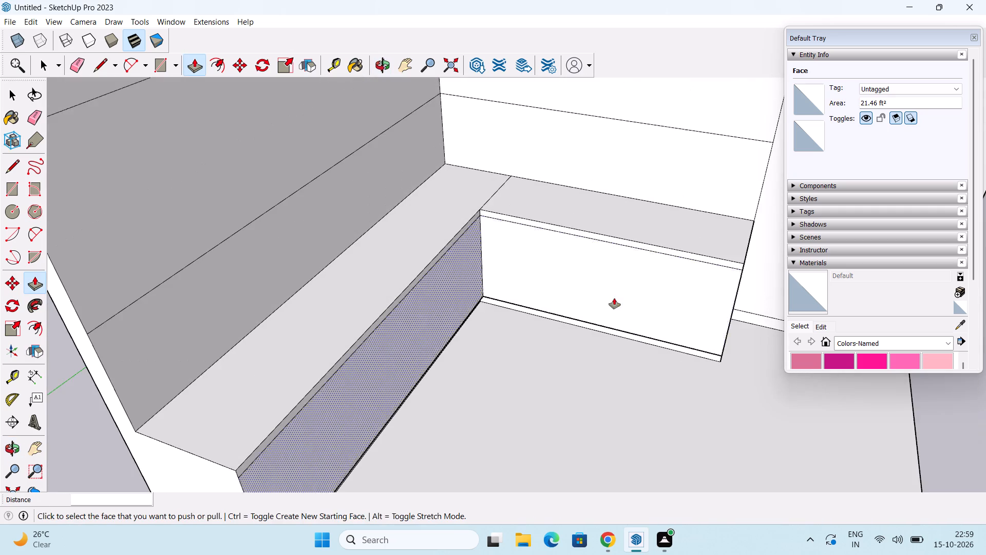
middle_drag(598, 291, 543, 260)
click(373, 206)
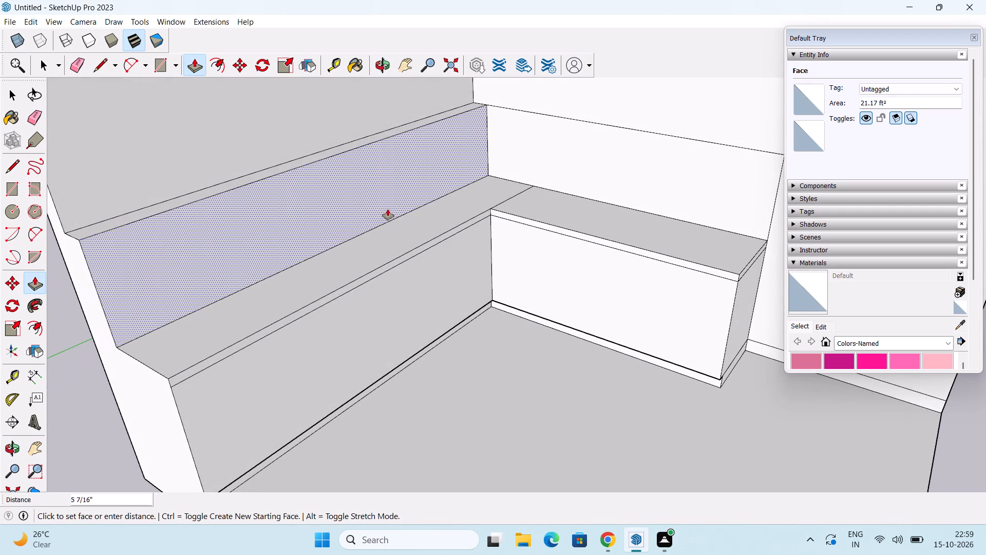
text(2")
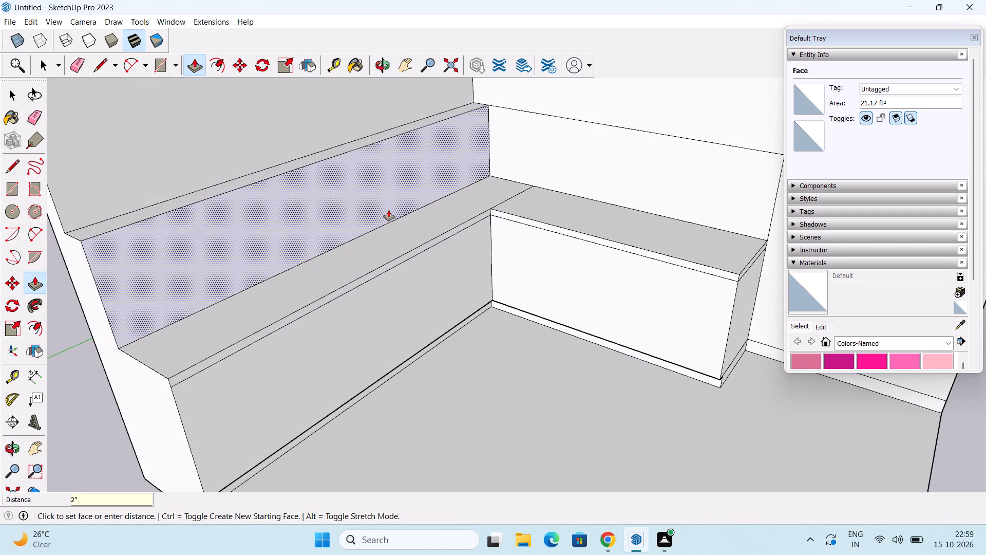
key(Return)
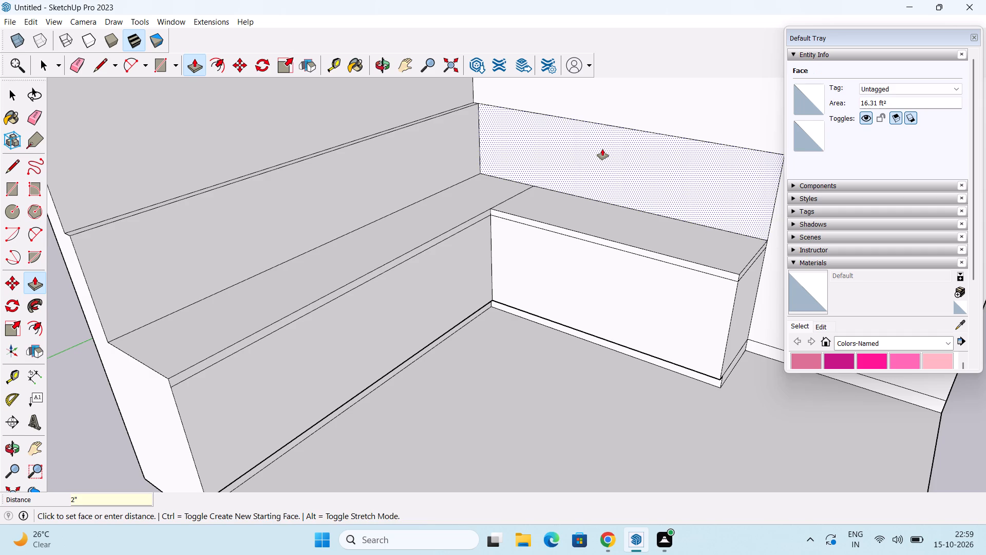
Pull the right wall's panel directly above the countertop 2" out from the wall.
double_click(602, 149)
Pull the left wall's upper cabinet face out 2" and a further 13" to form the wall cabinet.
shift+middle_drag(572, 166, 633, 239)
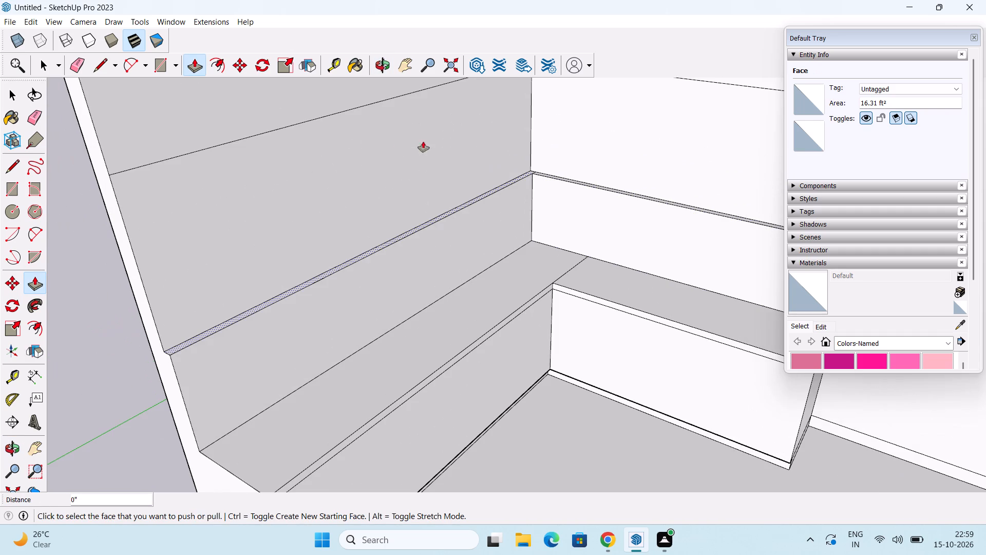
click(386, 152)
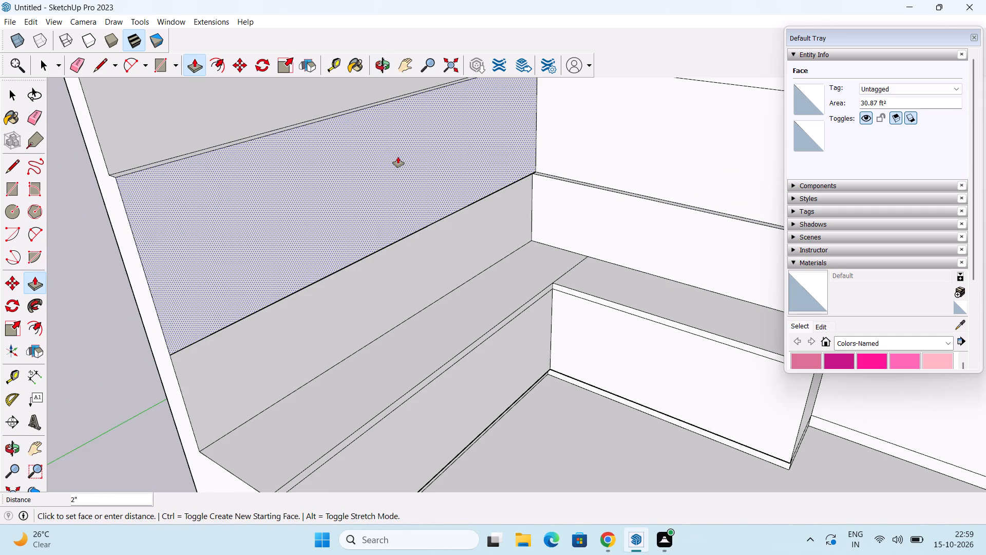
text(15")
key(Return)
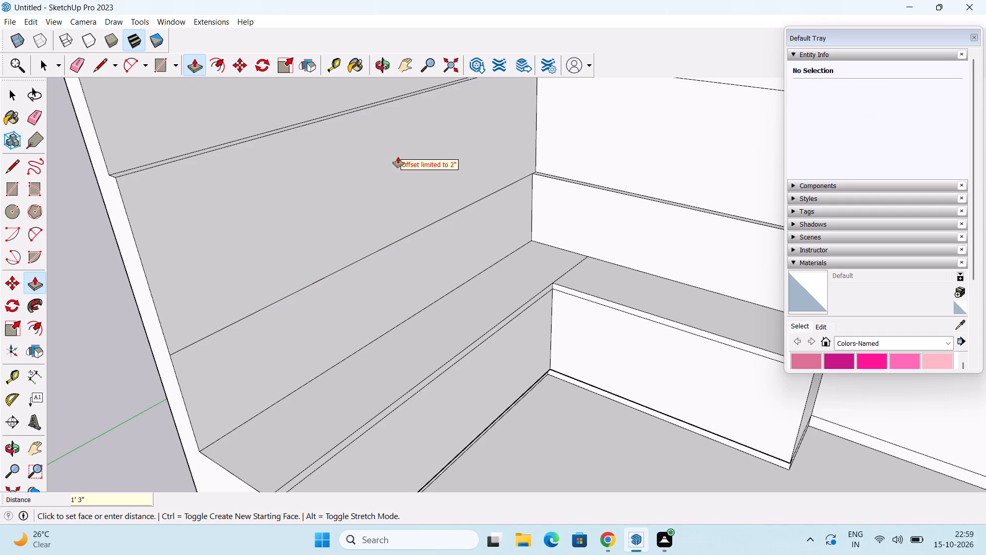
middle_drag(431, 162, 564, 152)
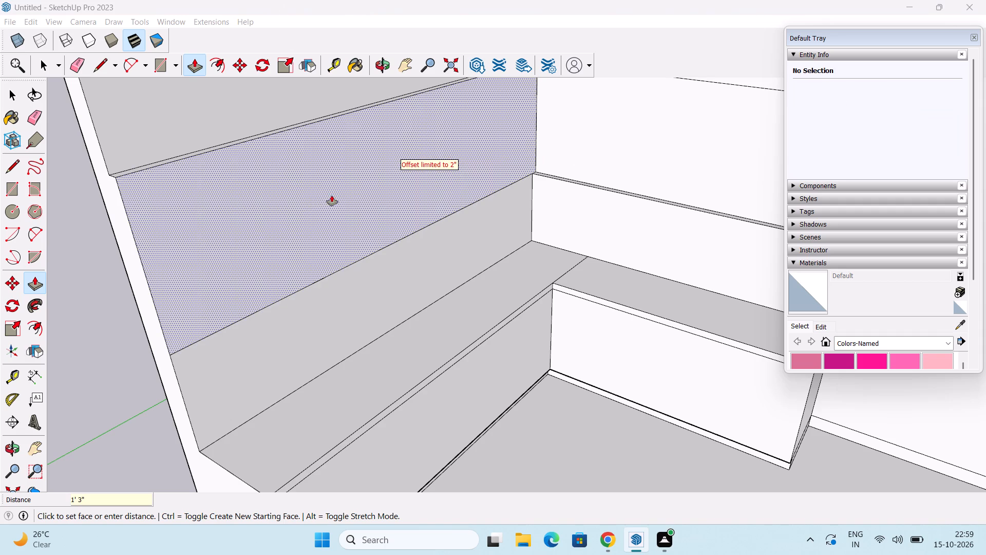
click(311, 198)
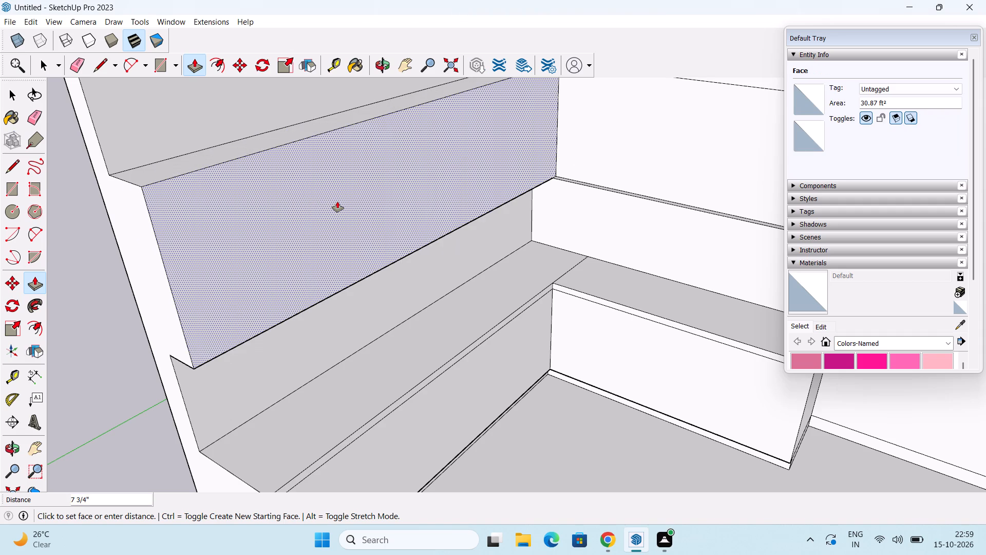
text(13")
key(Return)
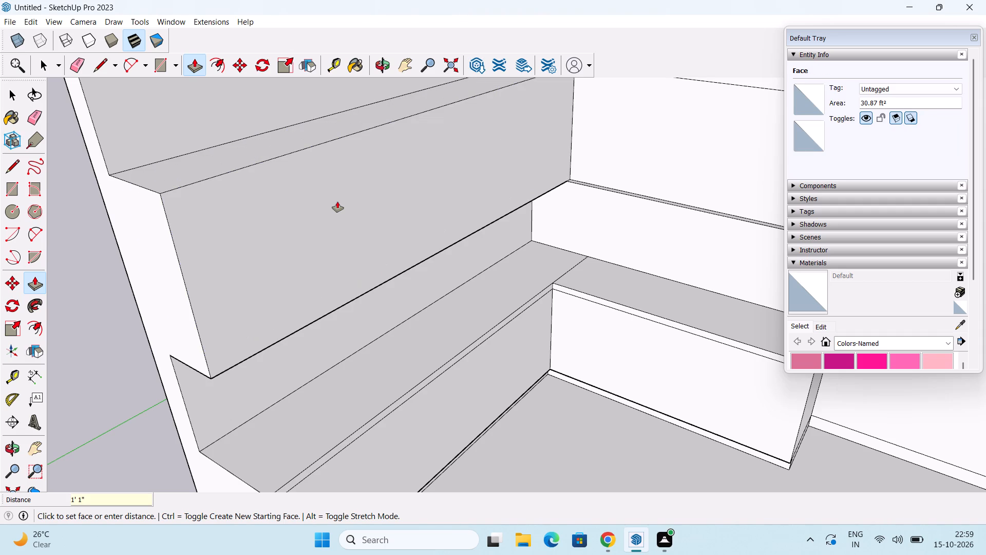
Pull the right wall's upper cabinet face out to match the left wall cabinet's depth.
double_click(684, 139)
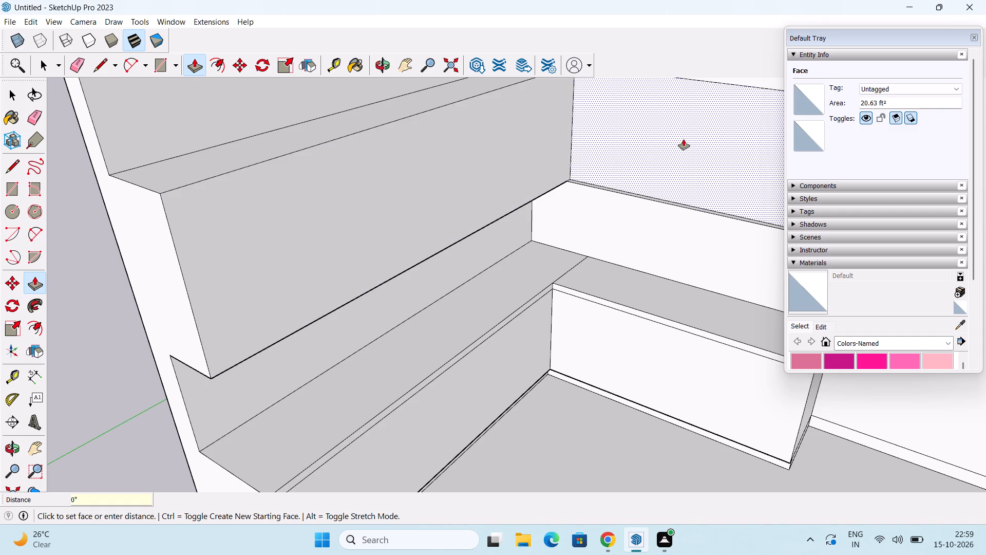
middle_drag(684, 152, 607, 123)
double_click(692, 148)
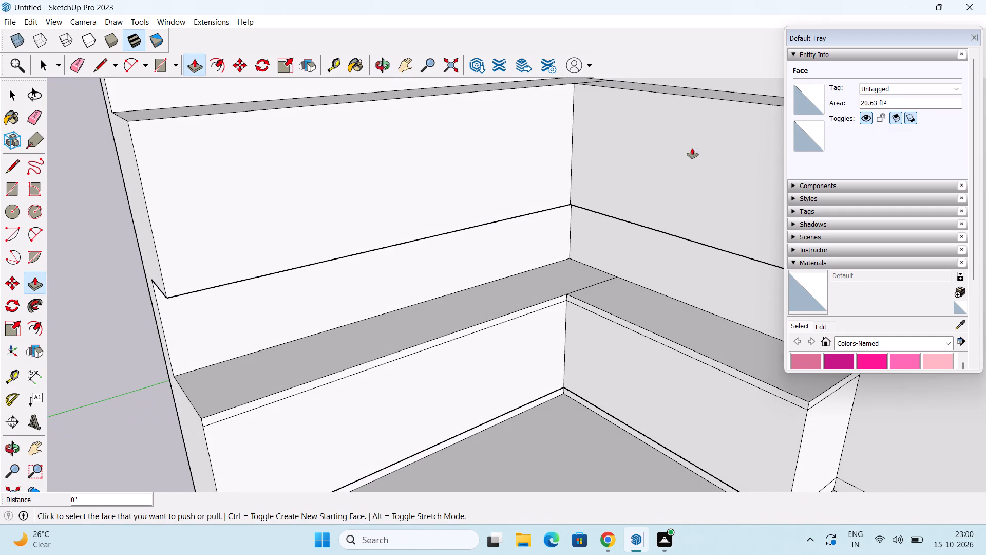
Erase the seam line on the underside of the wall cabinets where the two runs meet at the corner.
middle_drag(689, 171, 549, 2)
scroll(650, 281, up, 2)
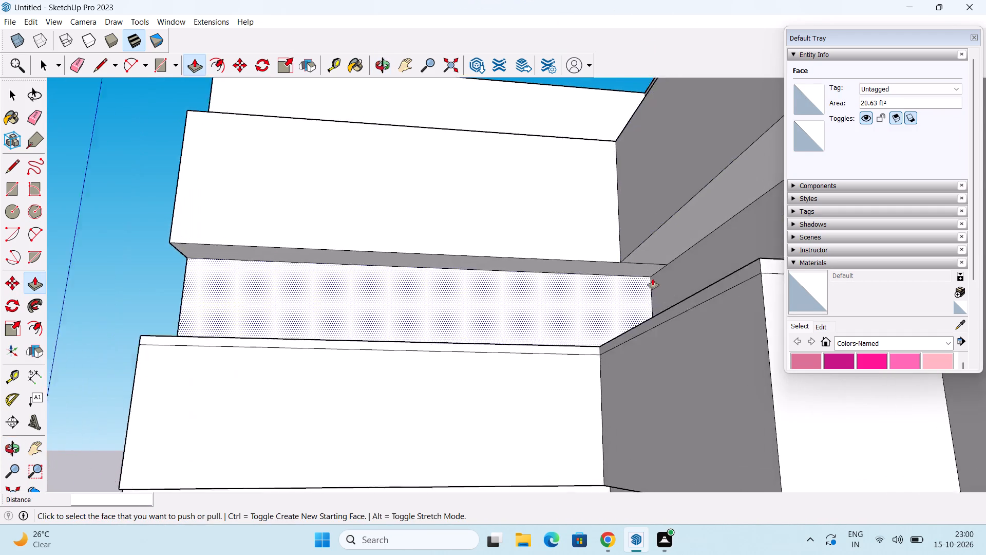
scroll(653, 279, up, 2)
middle_drag(657, 271, 756, 283)
scroll(586, 284, up, 5)
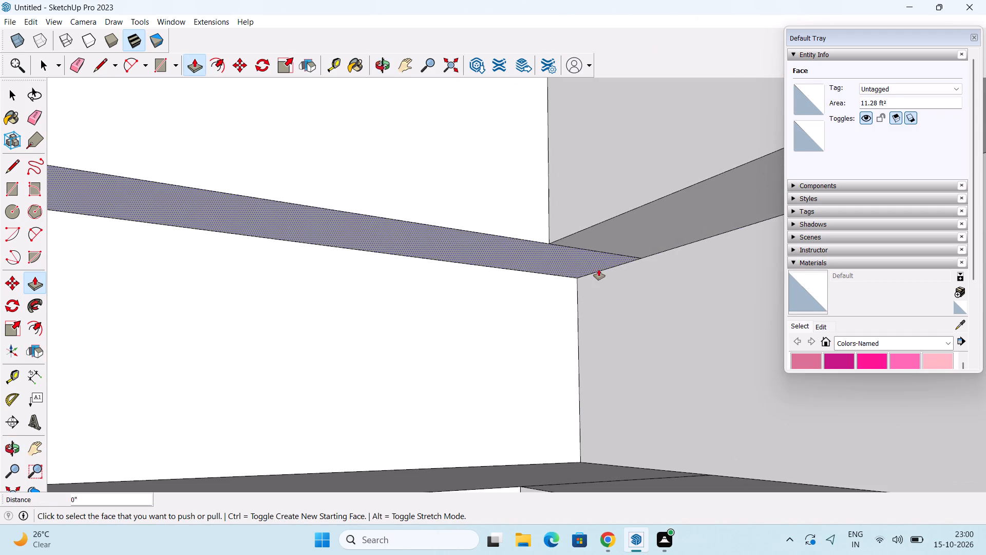
key(space)
key(e)
click(608, 255)
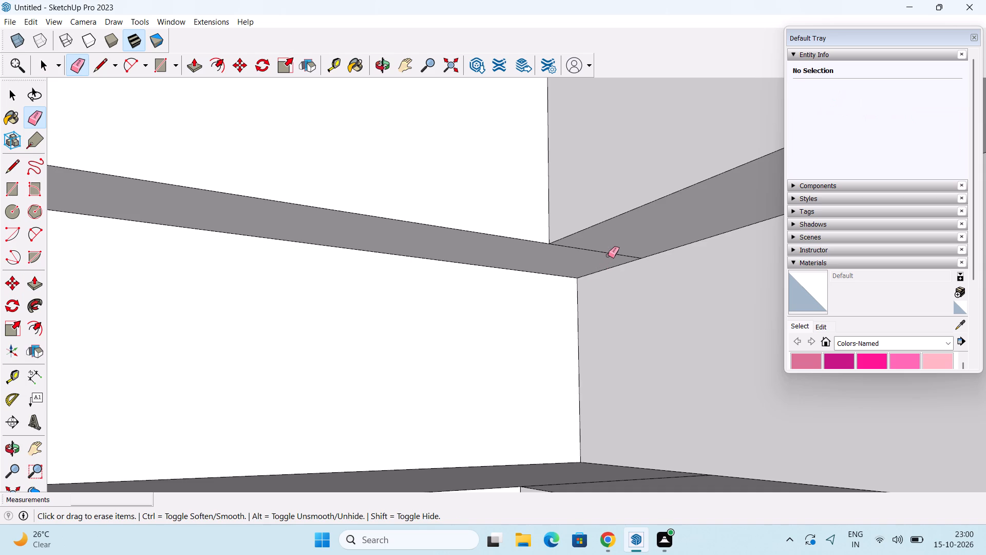
scroll(609, 241, down, 3)
drag(605, 245, 595, 253)
scroll(598, 243, down, 7)
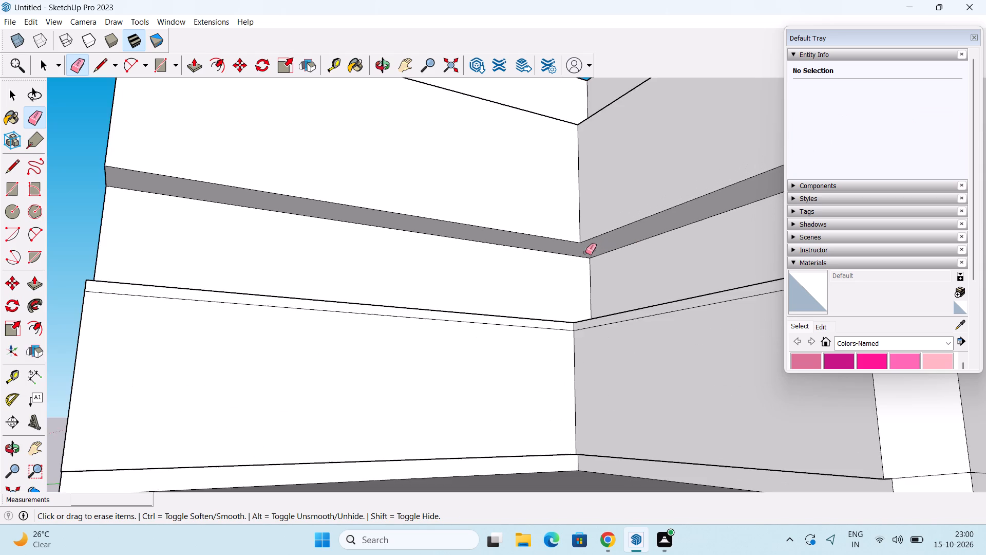
Erase the seam line across the countertop at the corner so both runs form one surface.
middle_drag(566, 244, 659, 390)
scroll(561, 239, up, 2)
drag(557, 253, 598, 298)
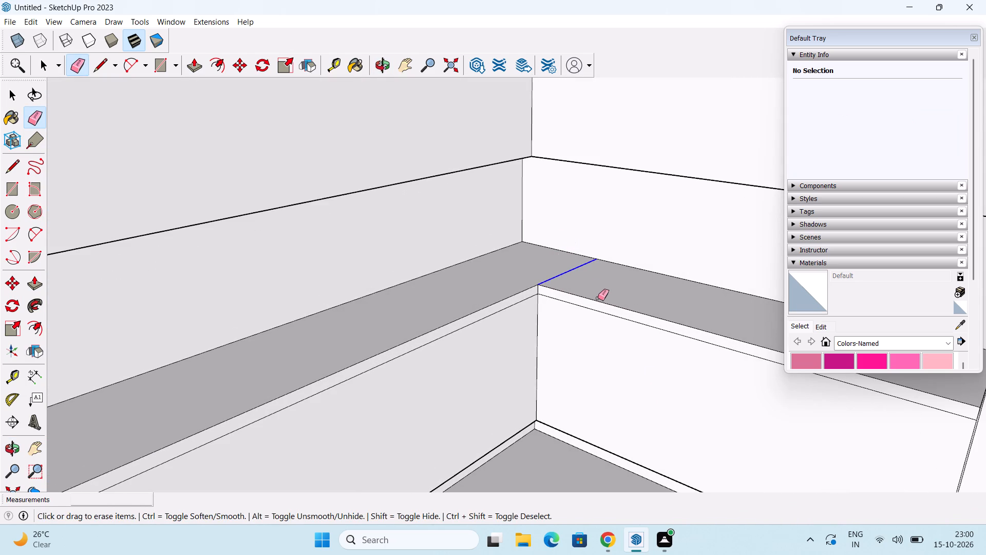
drag(598, 298, 599, 299)
scroll(608, 288, down, 4)
Erase the seam line on top of the wall cabinets at the corner.
middle_drag(550, 345, 565, 295)
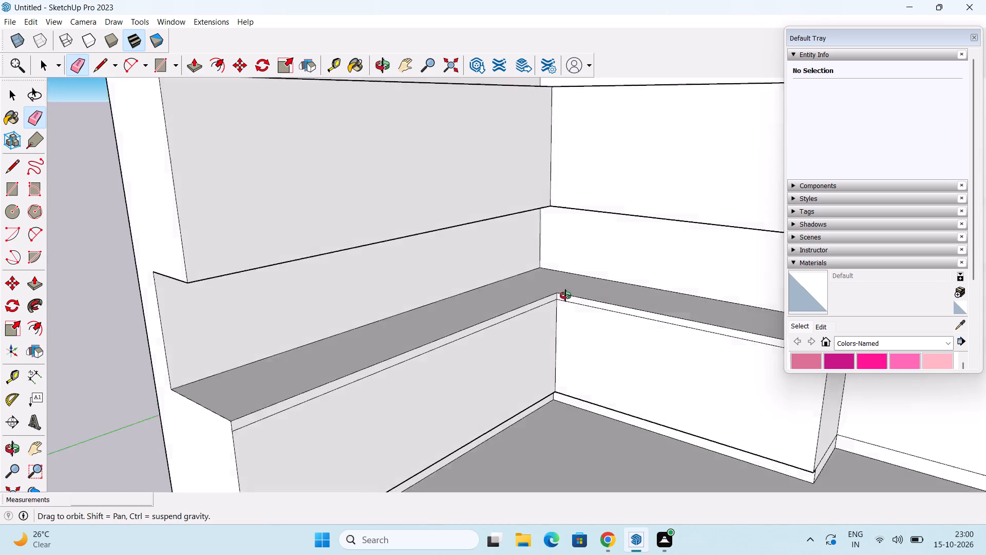
middle_drag(565, 295, 547, 356)
middle_drag(529, 128, 544, 252)
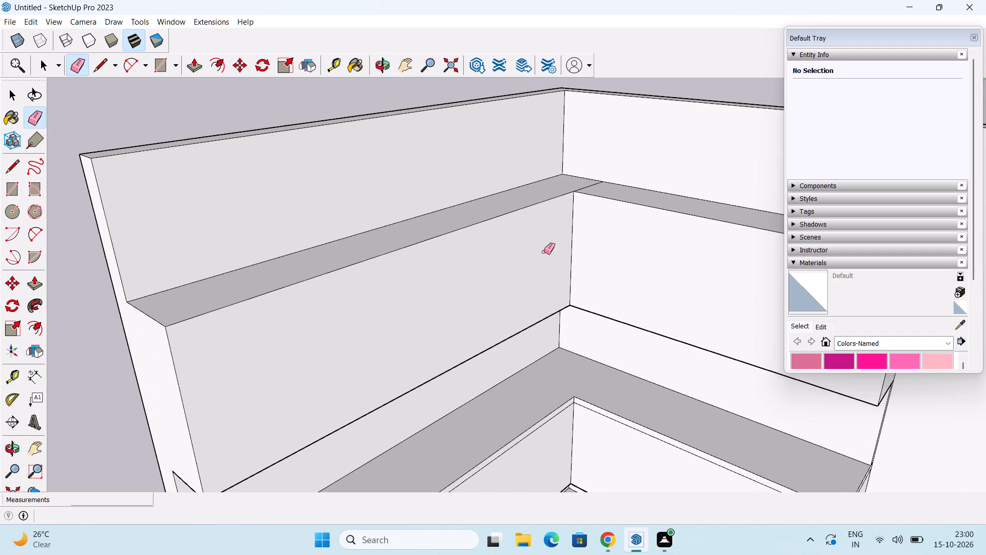
middle_drag(544, 252, 558, 288)
scroll(609, 190, up, 3)
click(581, 172)
scroll(589, 178, down, 3)
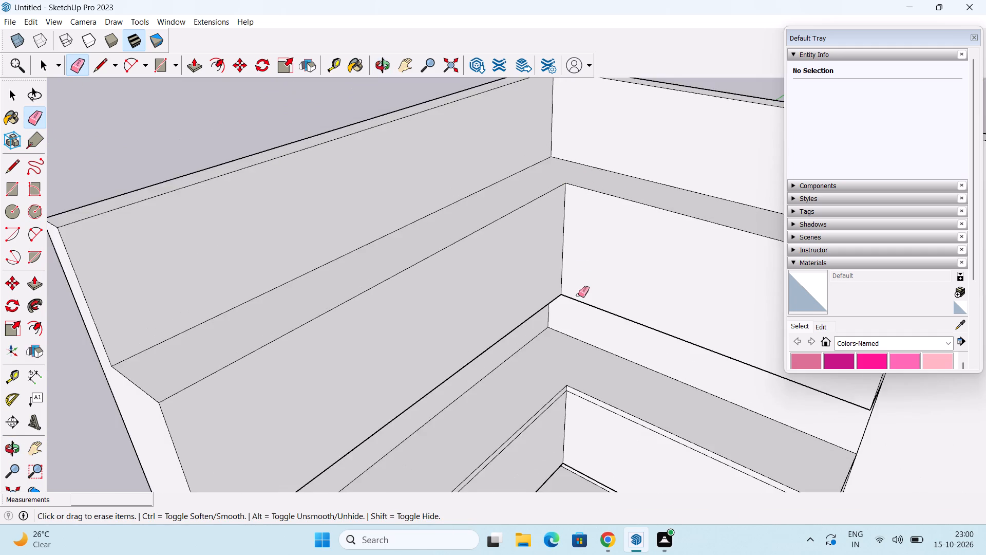
Examine the joined base cabinets, countertop and wall cabinets from below, above and the front.
scroll(578, 295, down, 4)
middle_drag(651, 321, 553, 99)
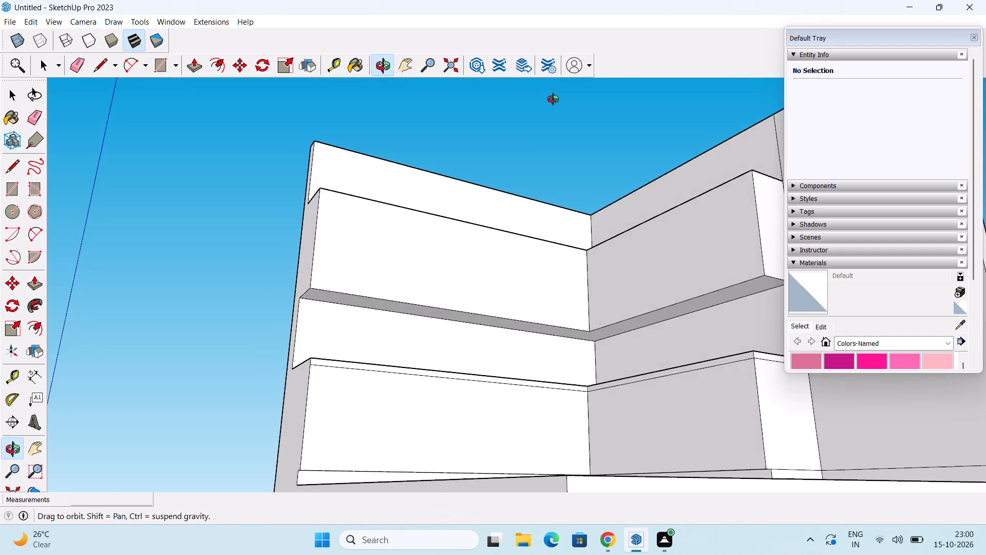
middle_drag(553, 99, 725, 263)
shift+middle_drag(720, 272, 665, 234)
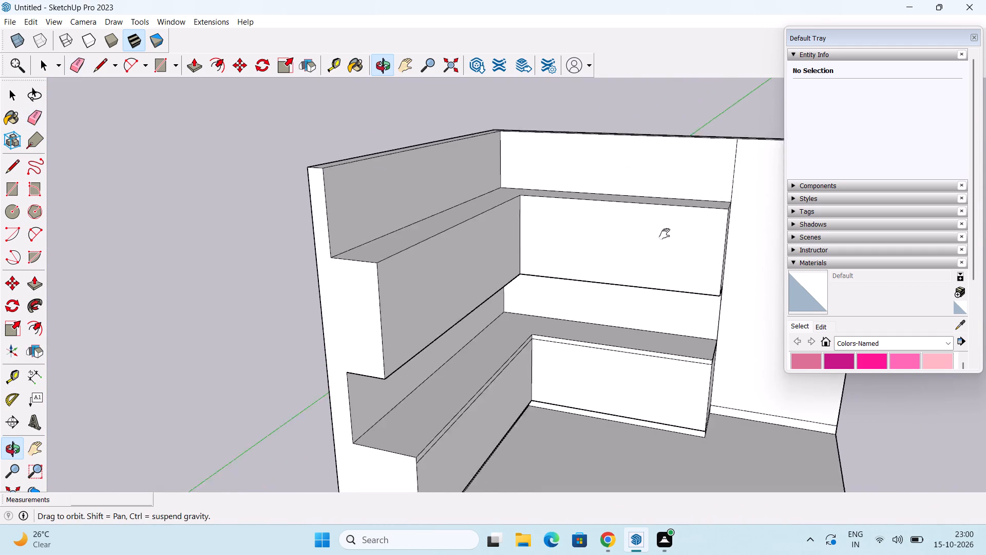
shift+middle_drag(665, 234, 613, 234)
key(space)
middle_drag(469, 255, 436, 262)
scroll(429, 255, up, 2)
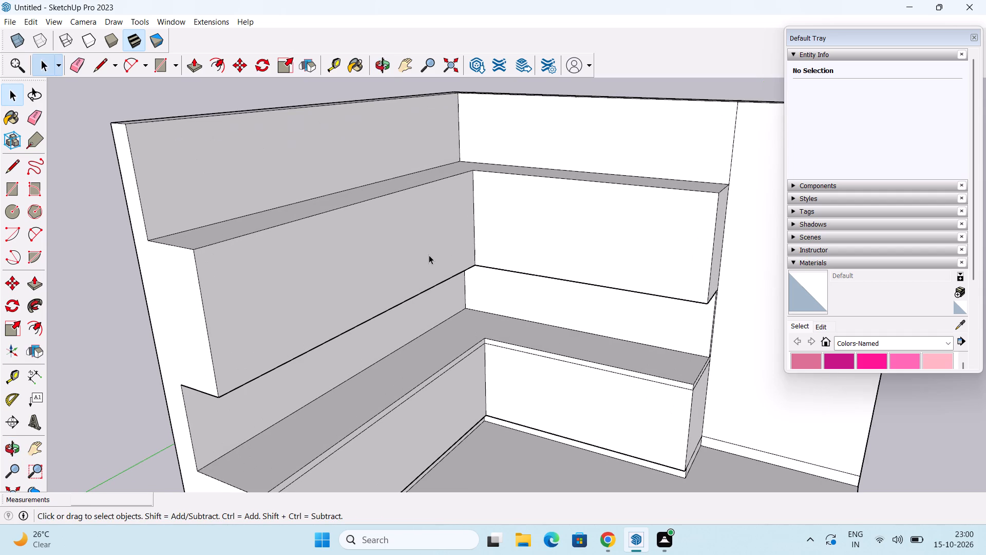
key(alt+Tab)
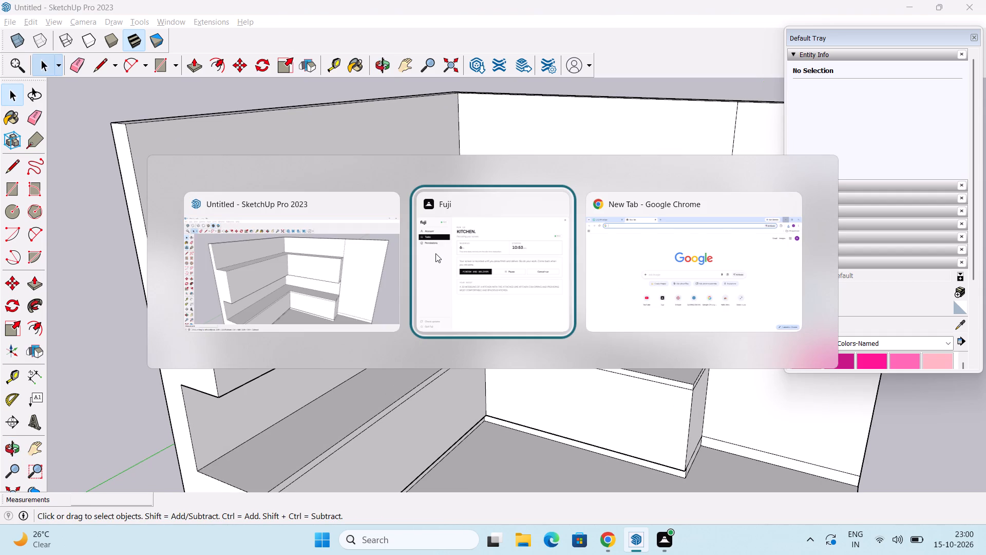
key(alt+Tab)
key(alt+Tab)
Copy the left wall cabinet's outer vertical front edge 9' 4" to the corner and divide the span into 7 equal door panels.
middle_drag(484, 252, 477, 233)
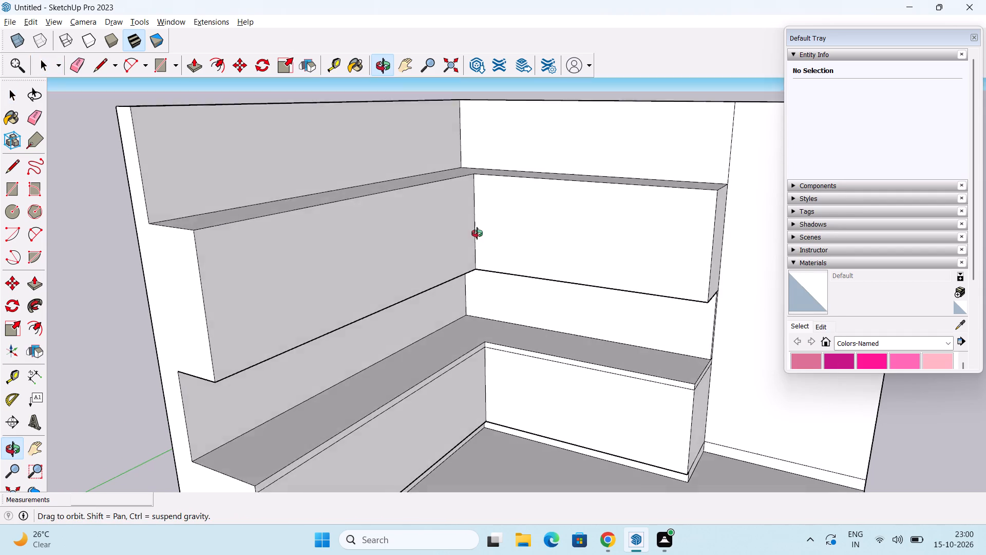
middle_drag(477, 233, 500, 247)
scroll(460, 244, up, 2)
middle_drag(460, 244, 439, 249)
scroll(452, 247, down, 2)
shift+middle_drag(438, 272, 456, 230)
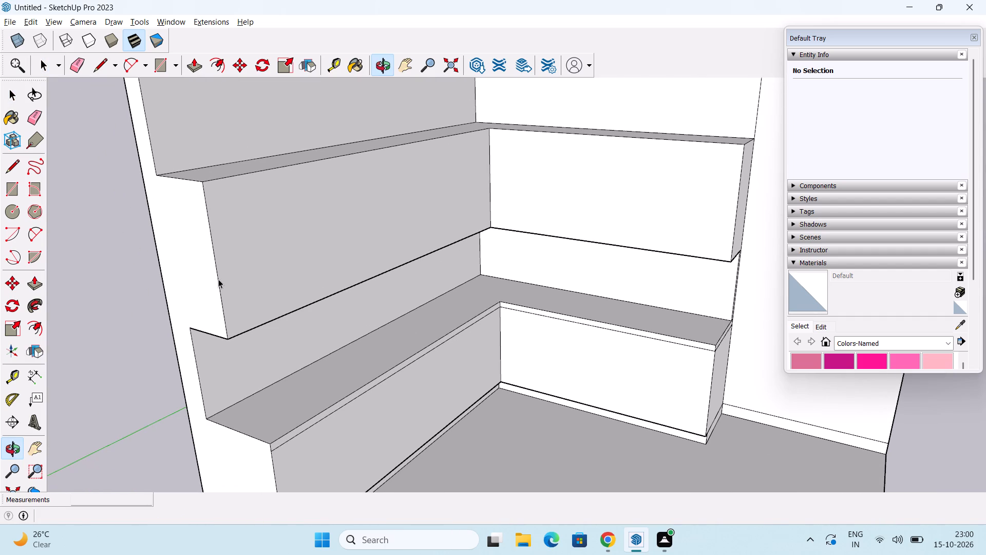
click(218, 279)
key(m)
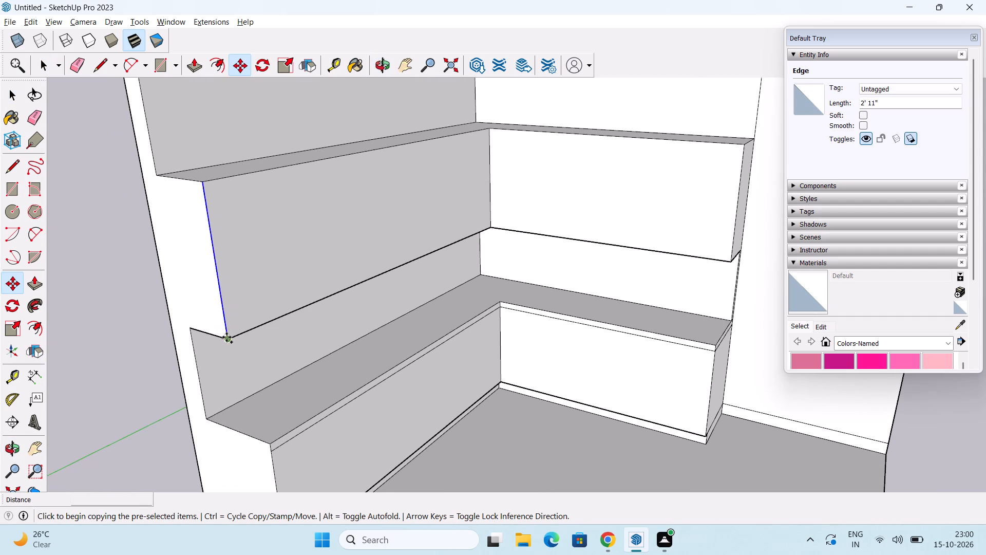
click(226, 337)
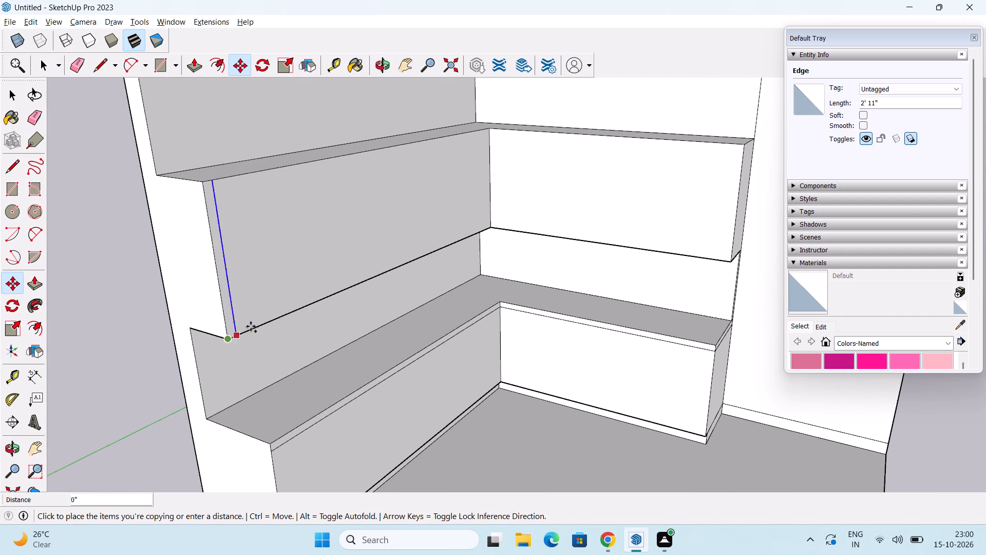
click(494, 224)
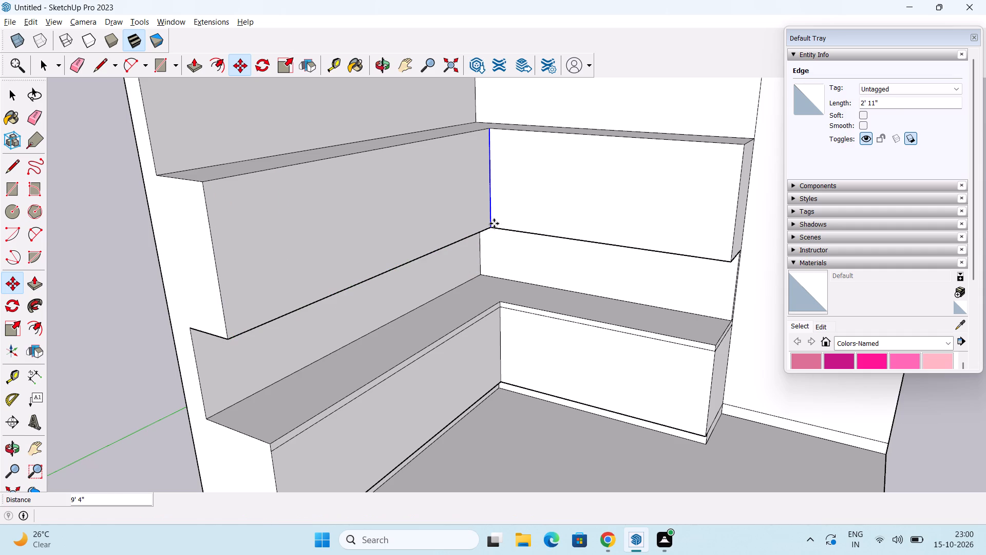
key(slash)
key(7)
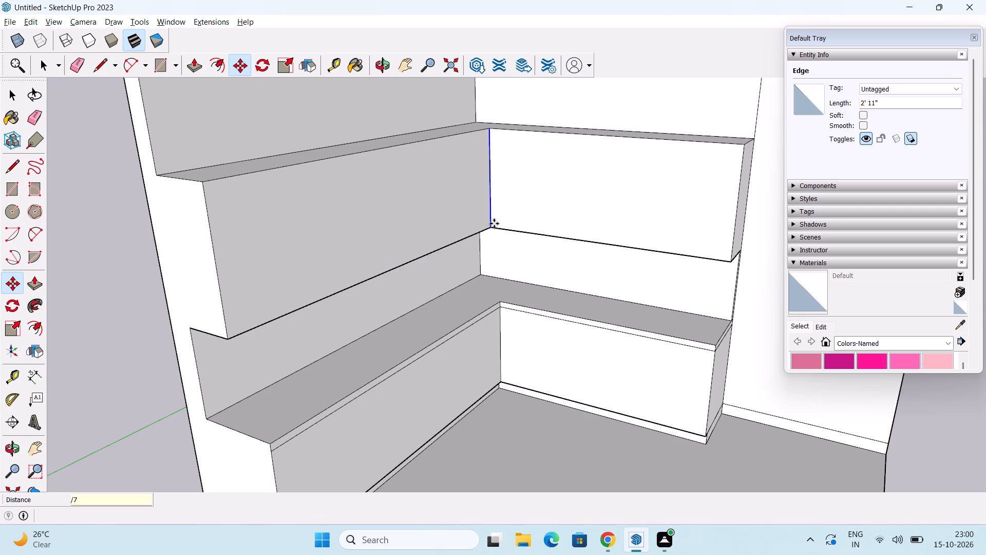
key(Return)
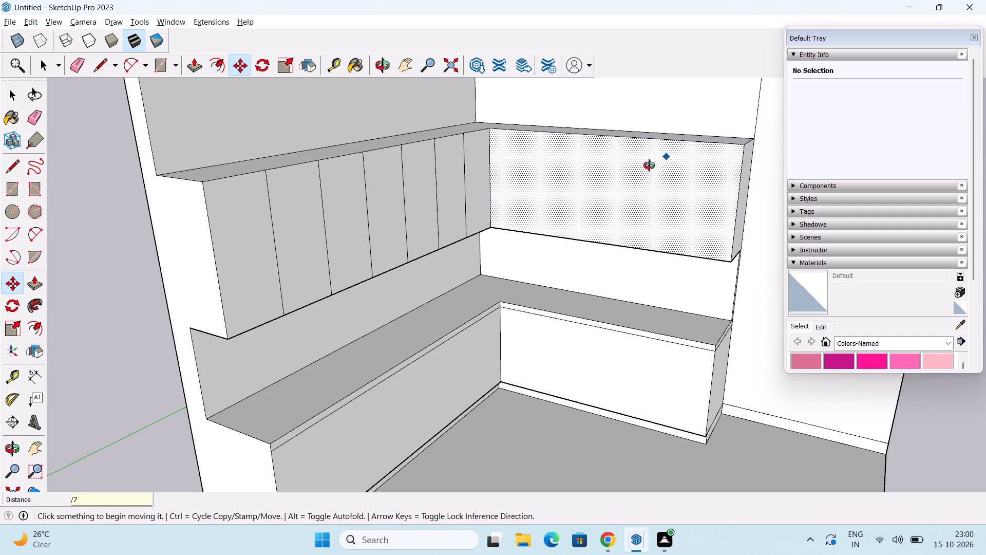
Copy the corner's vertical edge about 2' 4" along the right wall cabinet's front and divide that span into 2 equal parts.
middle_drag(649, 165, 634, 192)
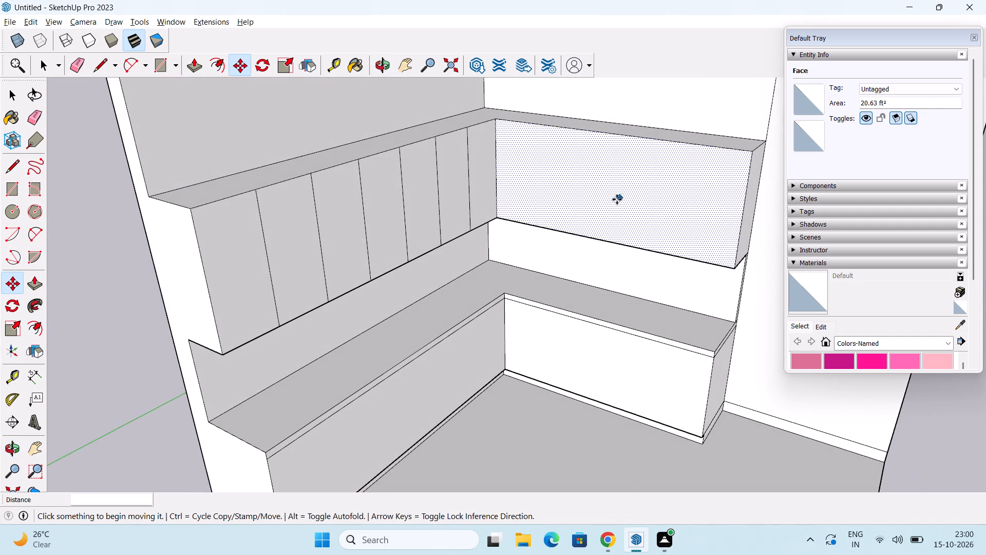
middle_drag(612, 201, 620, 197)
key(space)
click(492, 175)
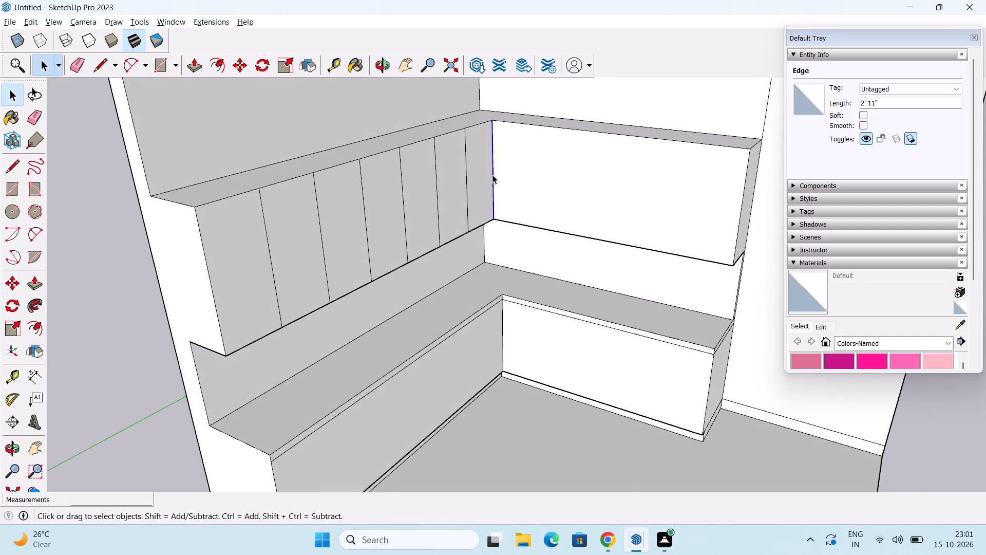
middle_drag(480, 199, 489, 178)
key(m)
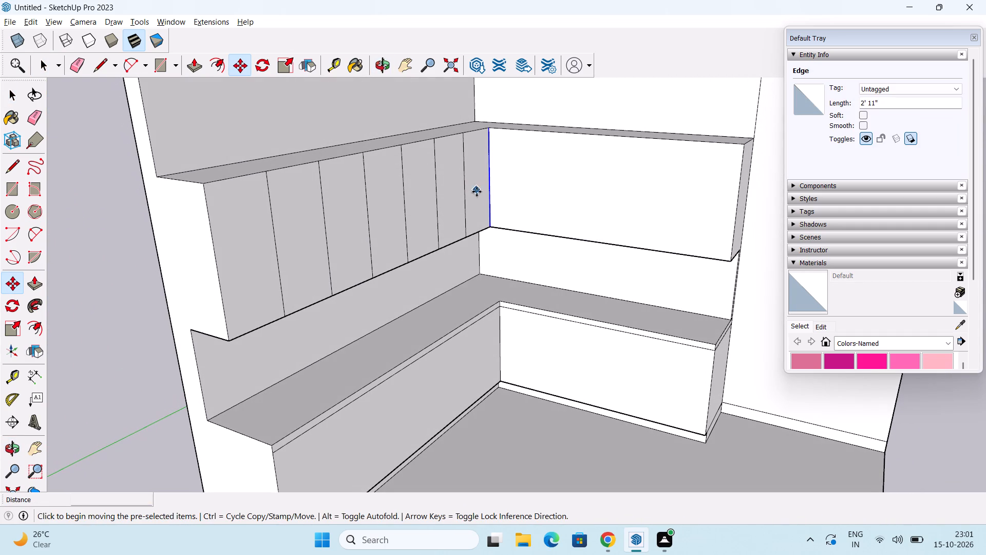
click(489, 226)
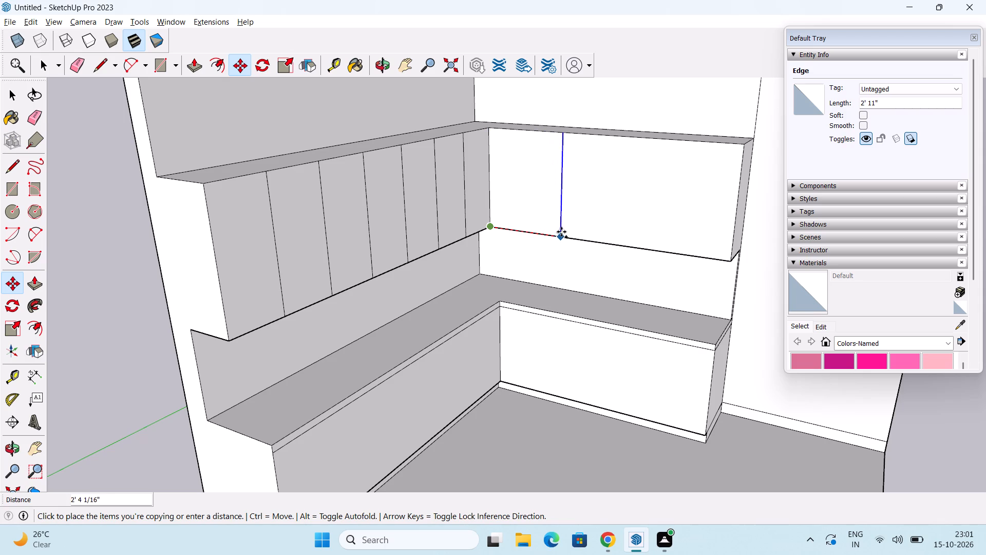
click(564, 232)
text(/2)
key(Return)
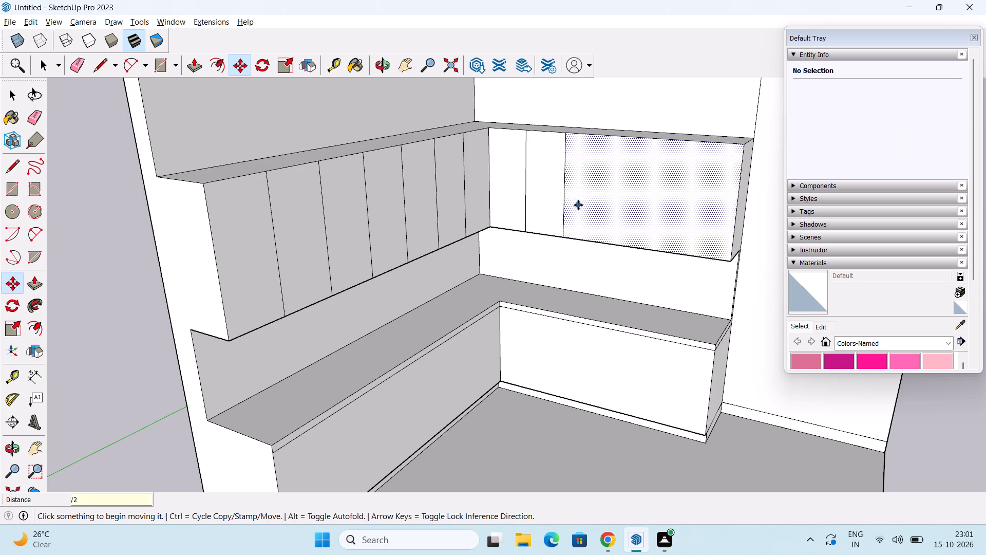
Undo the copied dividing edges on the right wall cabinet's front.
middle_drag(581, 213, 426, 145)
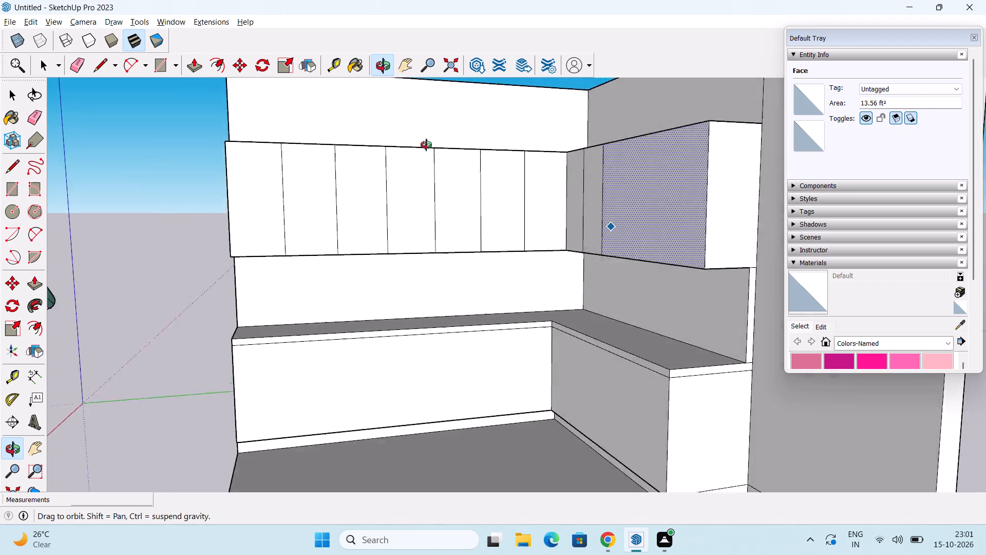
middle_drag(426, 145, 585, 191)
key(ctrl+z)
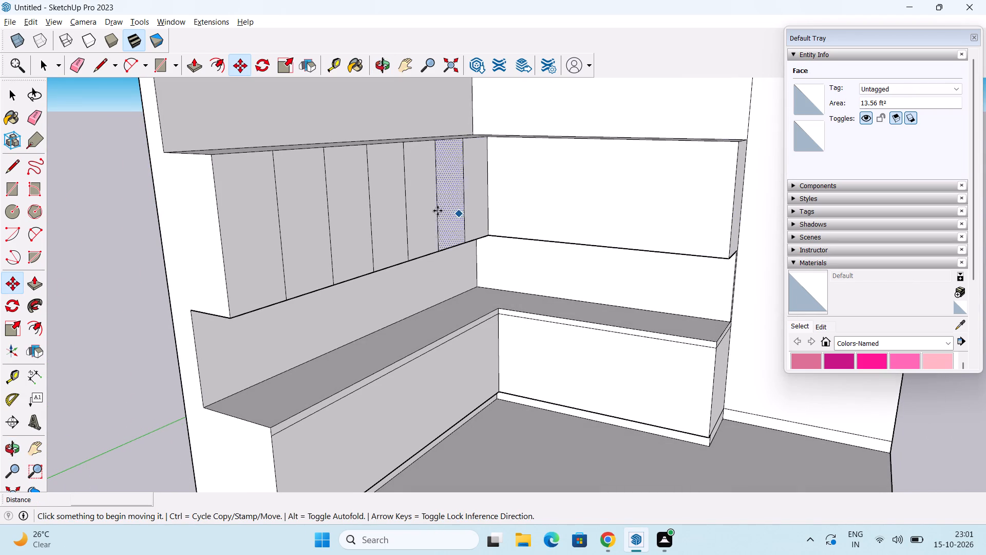
Measure the width of the outermost door panel along the lower edge of the left wall cabinet.
key(space)
click(29, 377)
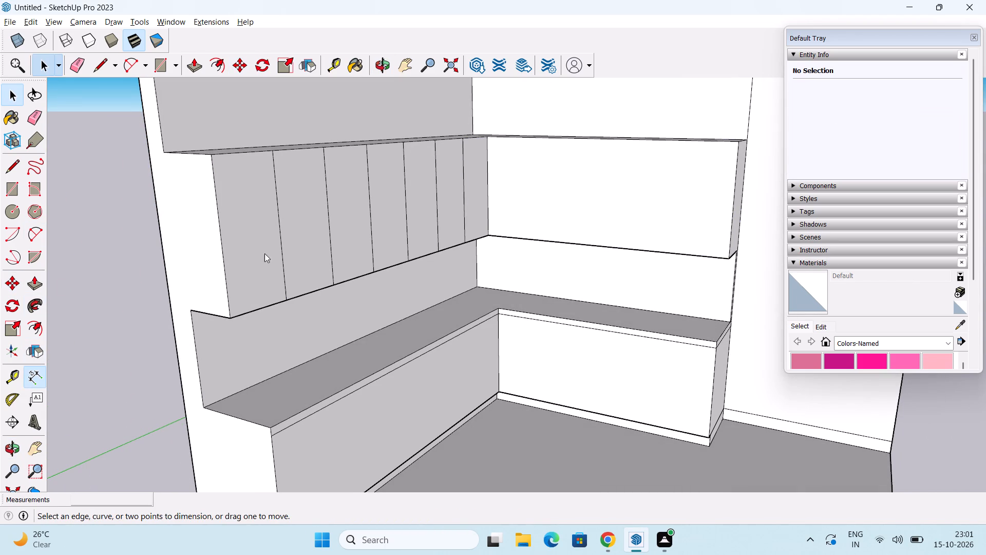
middle_drag(274, 257, 241, 236)
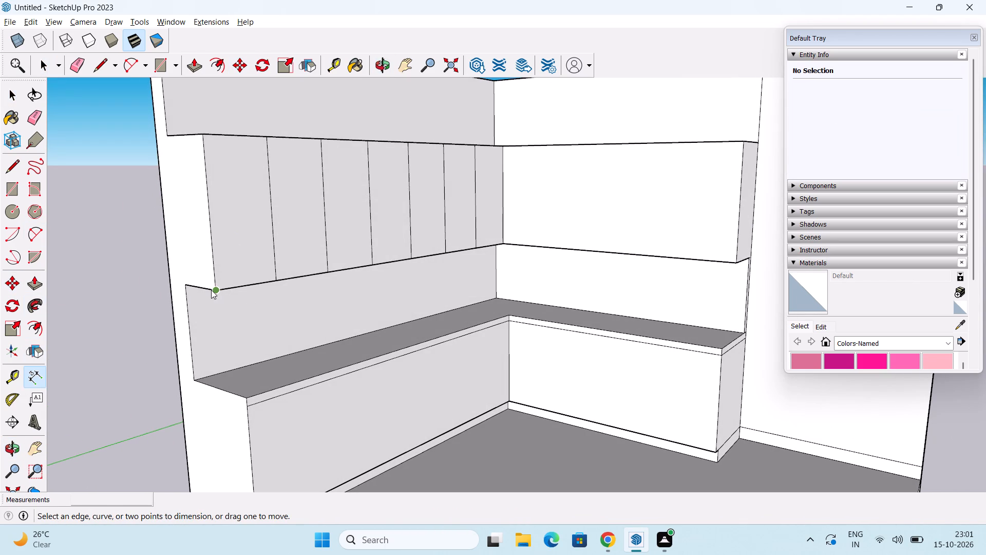
click(211, 290)
click(278, 284)
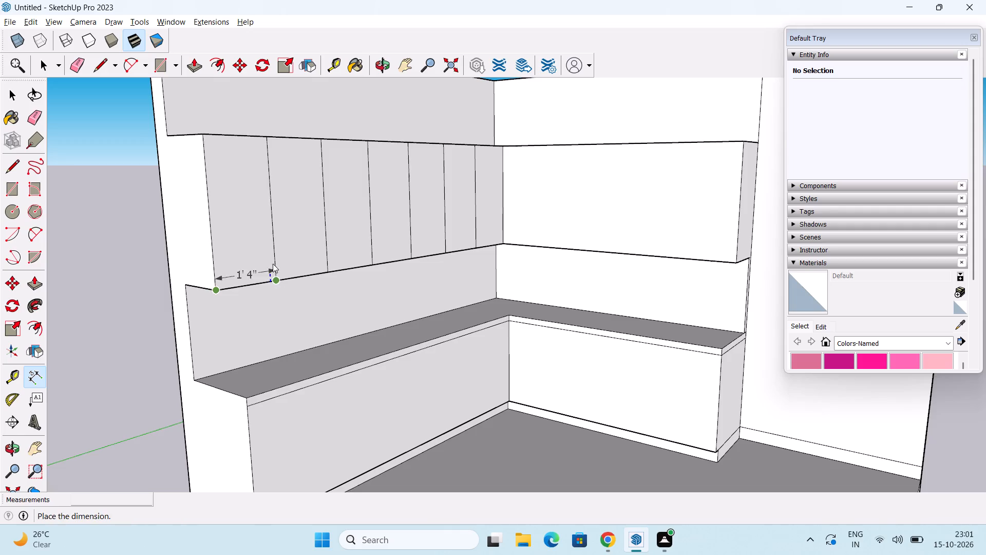
key(Escape)
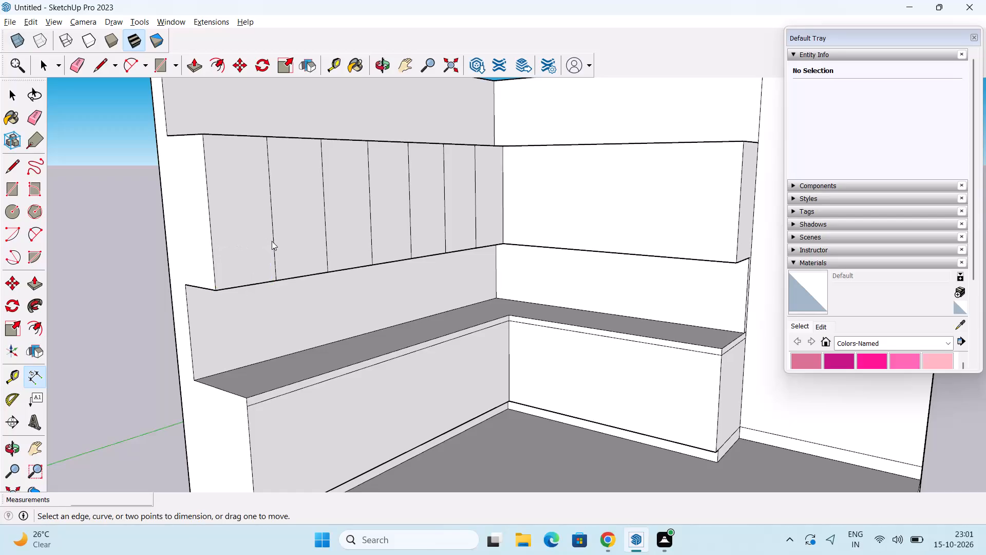
Copy the corner's vertical edge twice along the right wall cabinet's front, spacing each dividing line 1' 4" from the previous one.
middle_drag(275, 240, 319, 266)
scroll(398, 229, up, 1)
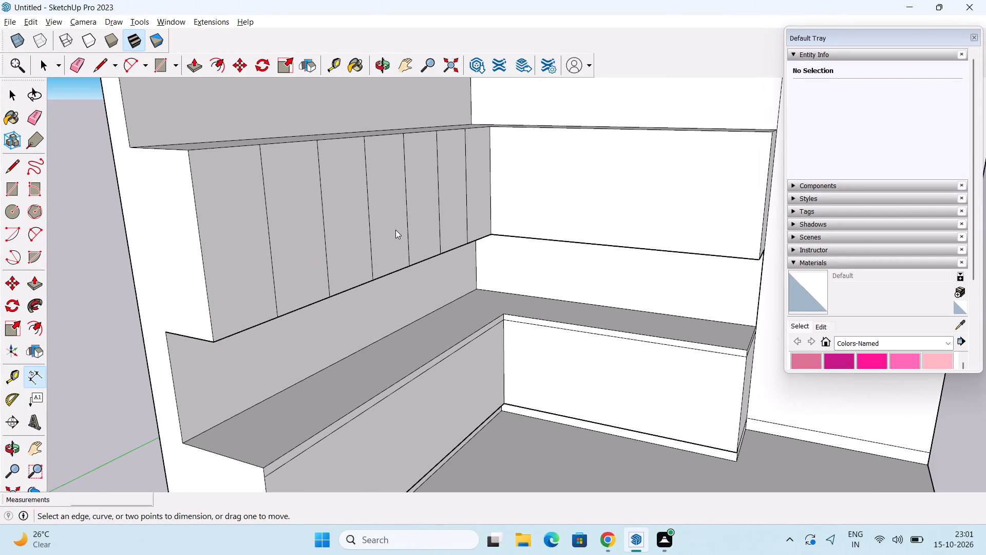
middle_drag(395, 230, 312, 235)
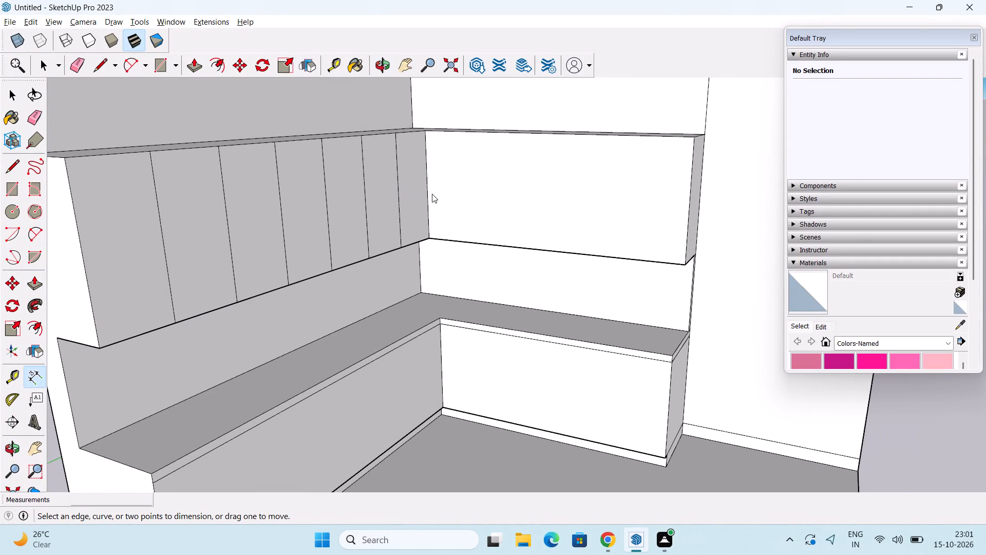
click(429, 199)
key(m)
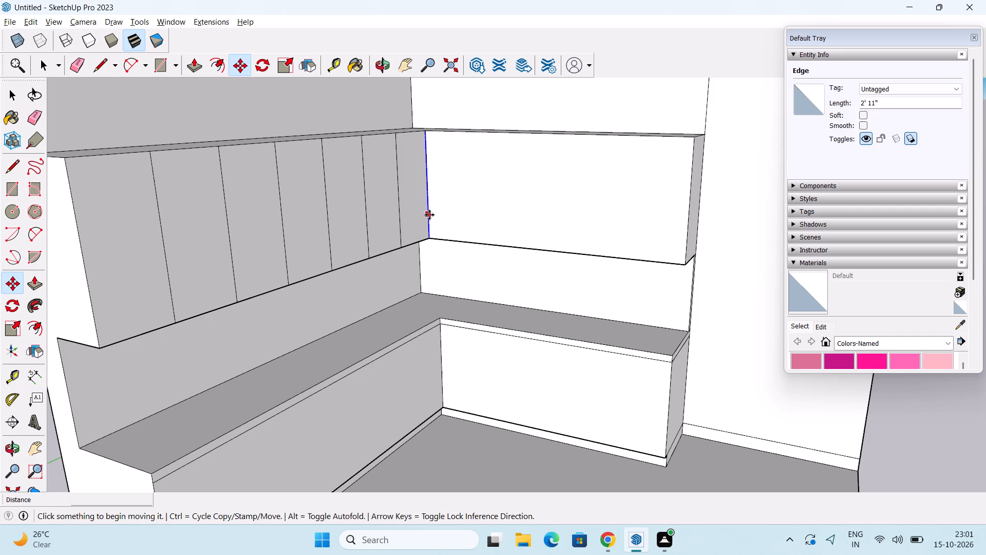
key(space)
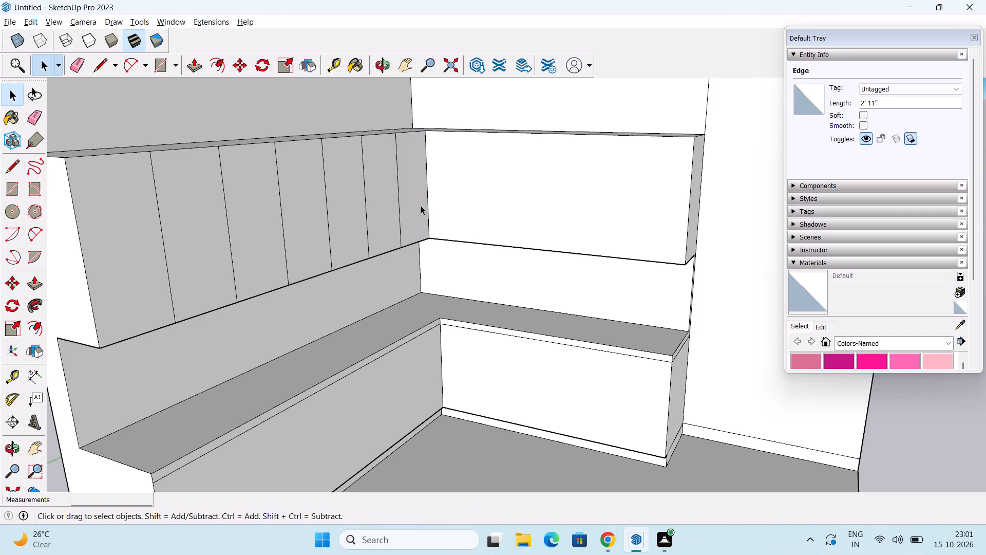
click(429, 206)
key(m)
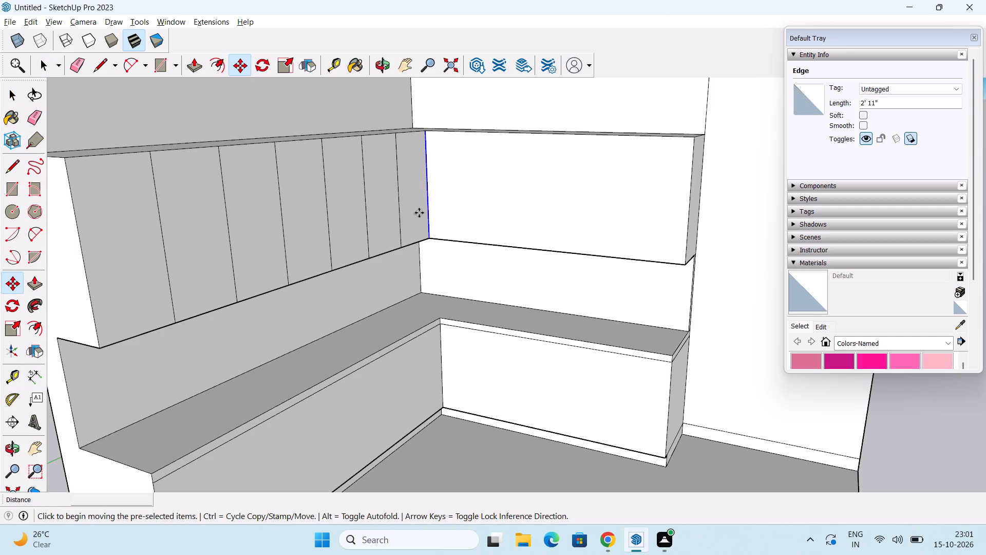
click(429, 239)
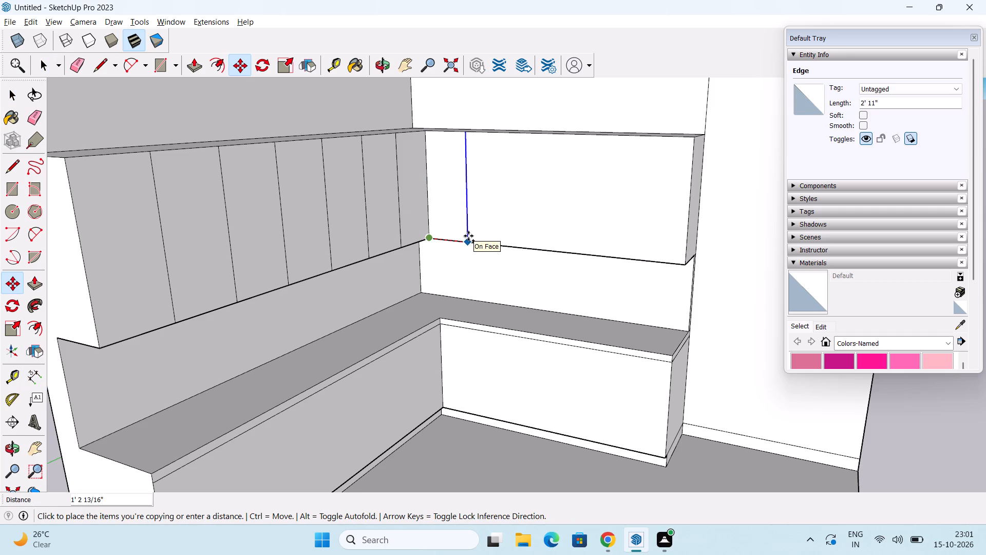
text(1'4")
key(Return)
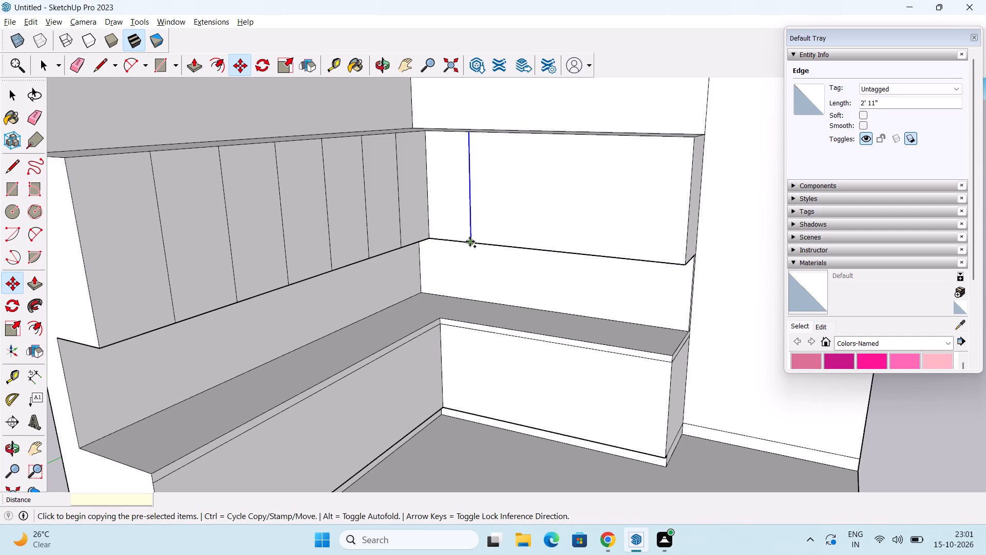
click(471, 242)
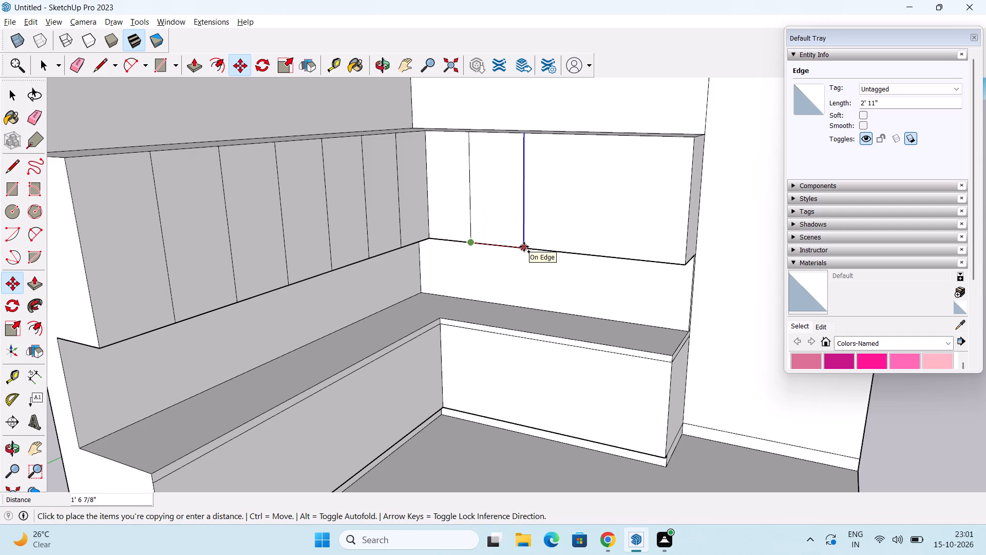
text(1'4")
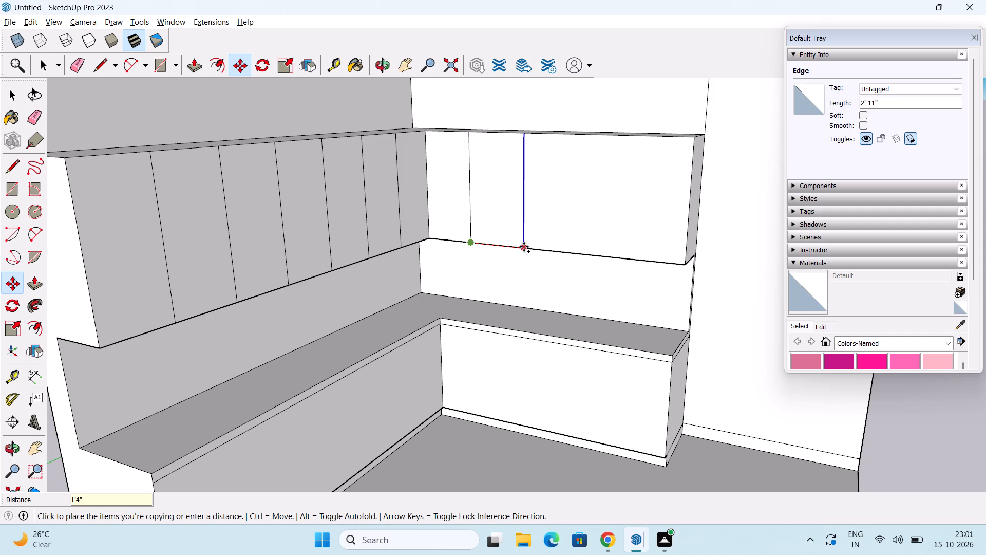
key(Return)
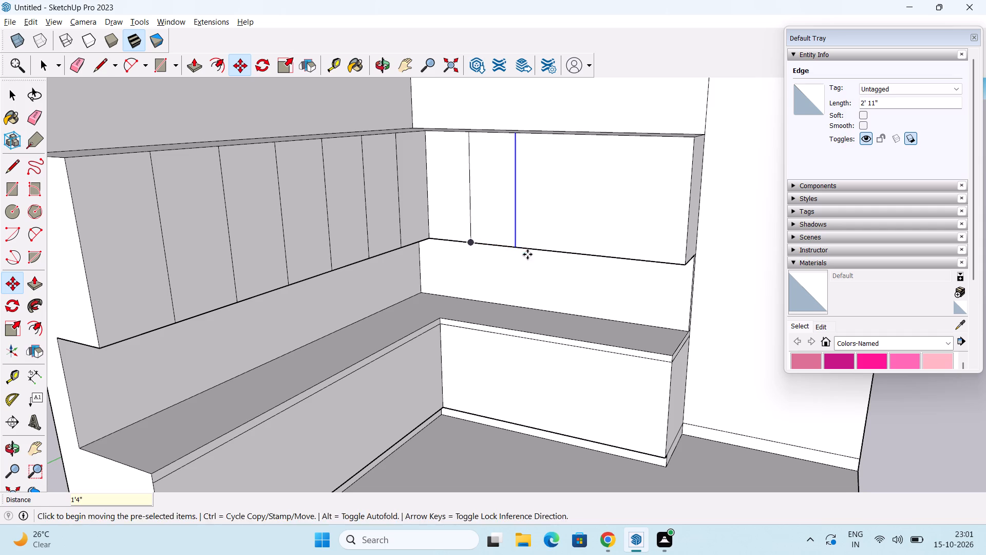
Copy the corner's vertical edge across the right base cabinet's front to its outer end and divide the span into 3 equal panels.
middle_drag(536, 256, 421, 242)
scroll(426, 239, down, 3)
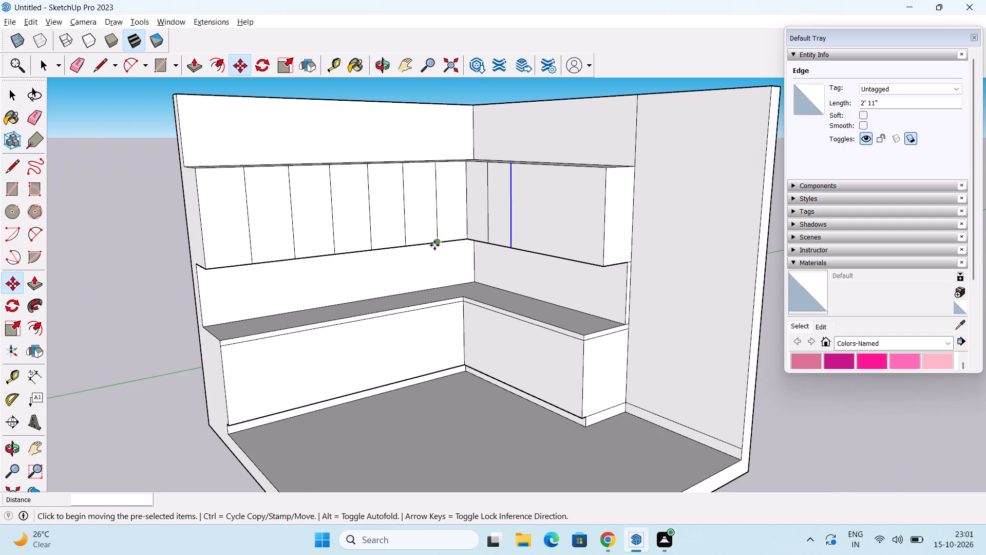
middle_drag(434, 245, 529, 211)
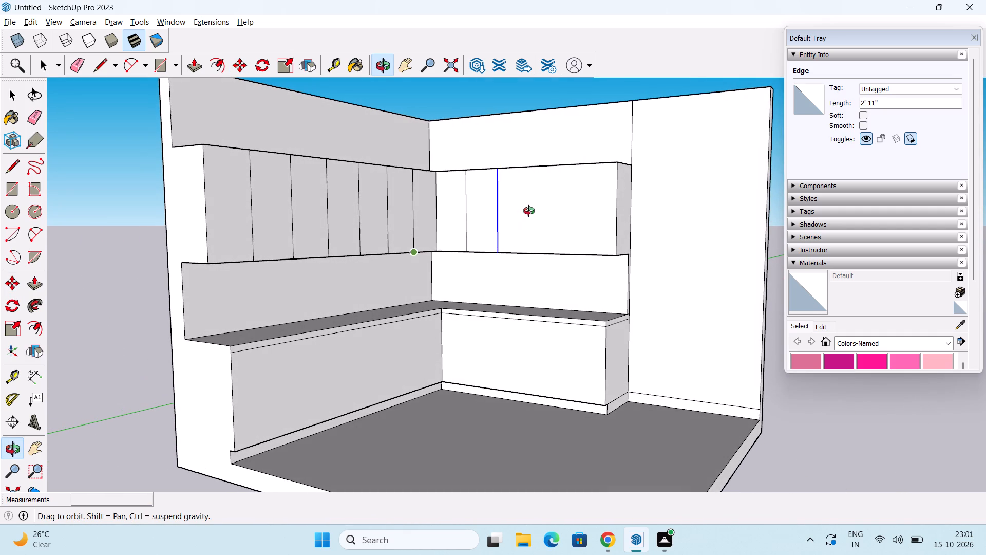
middle_drag(529, 211, 553, 224)
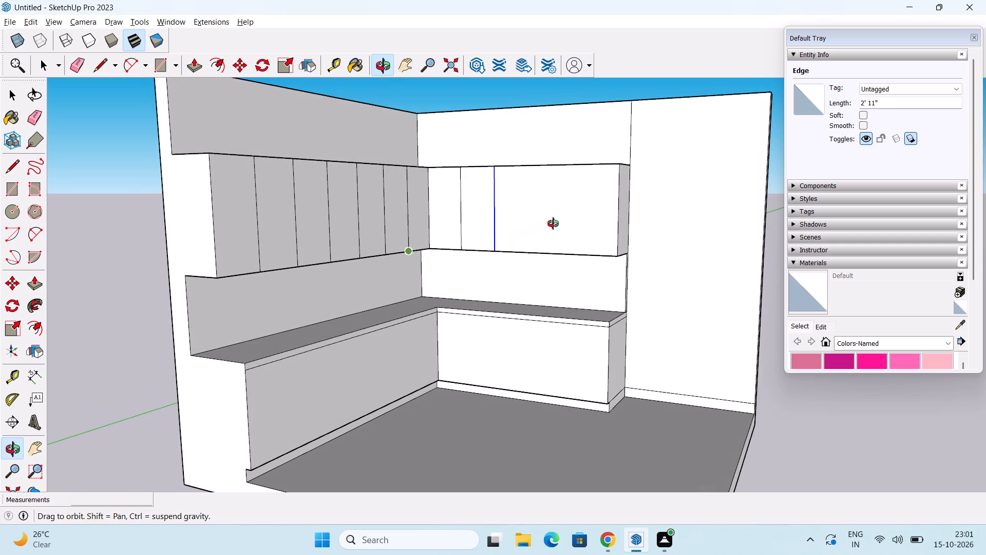
middle_drag(553, 224, 532, 230)
key(space)
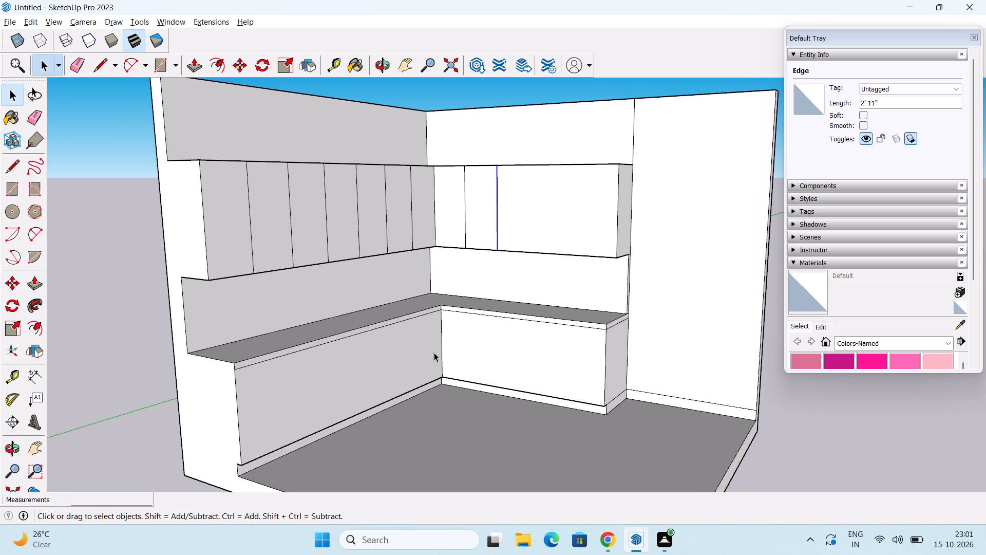
click(444, 349)
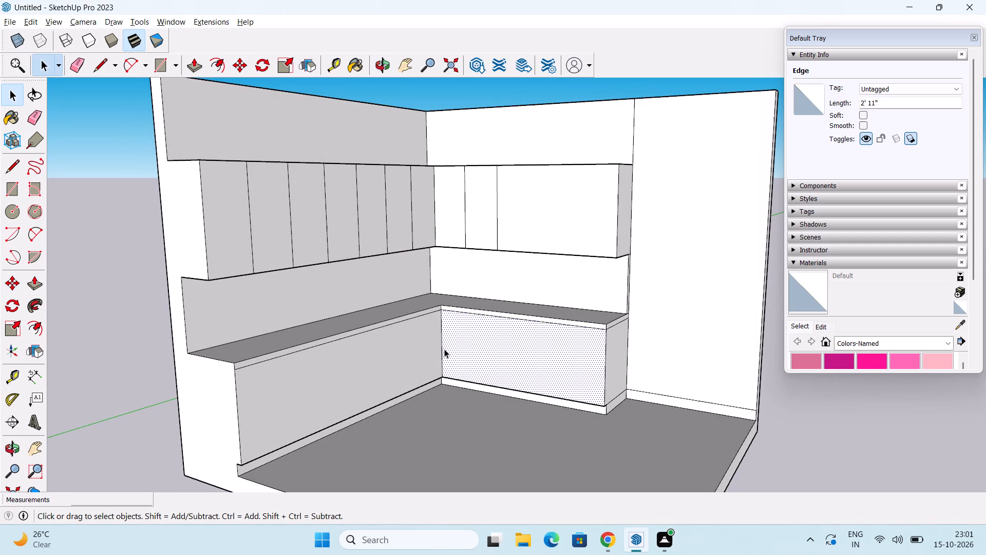
key(m)
key(space)
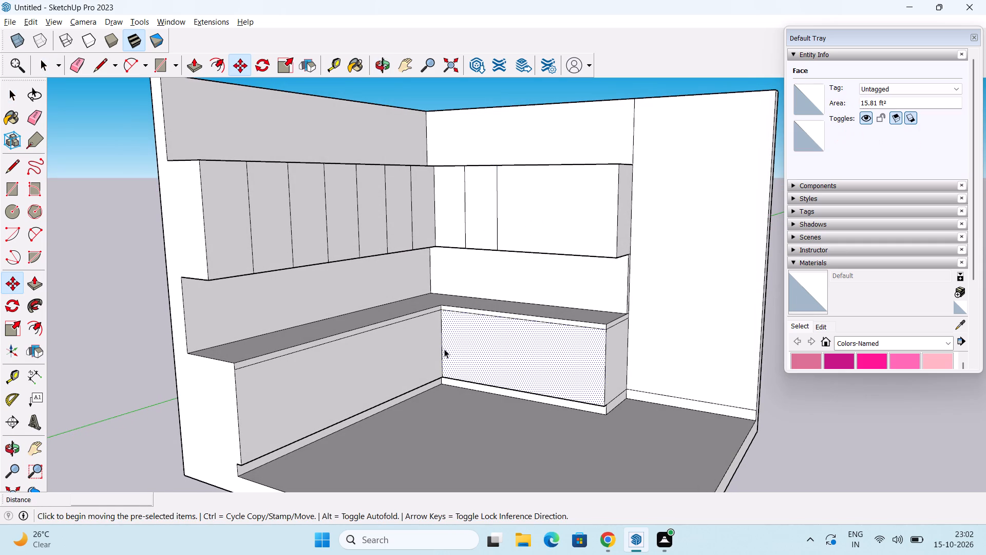
click(444, 349)
click(441, 352)
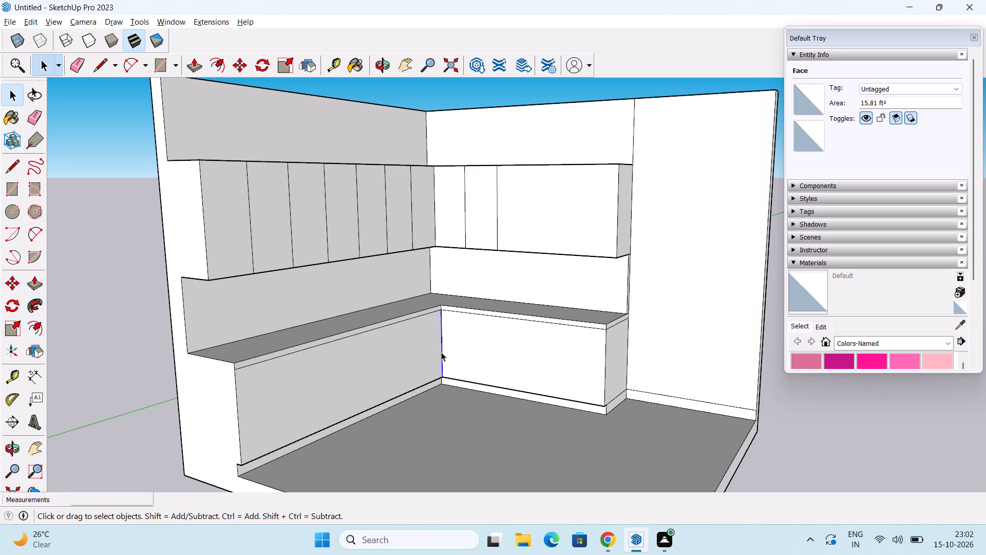
key(m)
scroll(440, 362, up, 1)
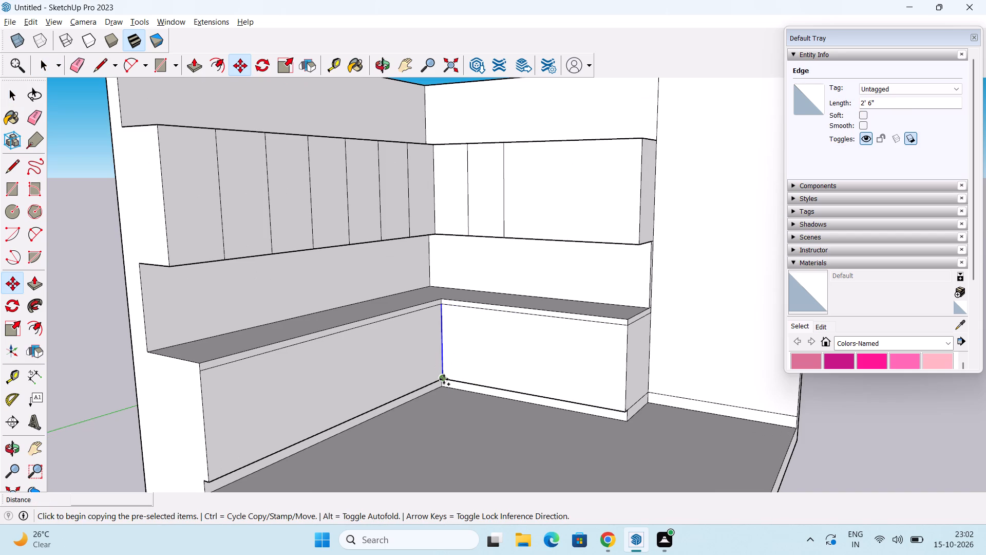
click(444, 379)
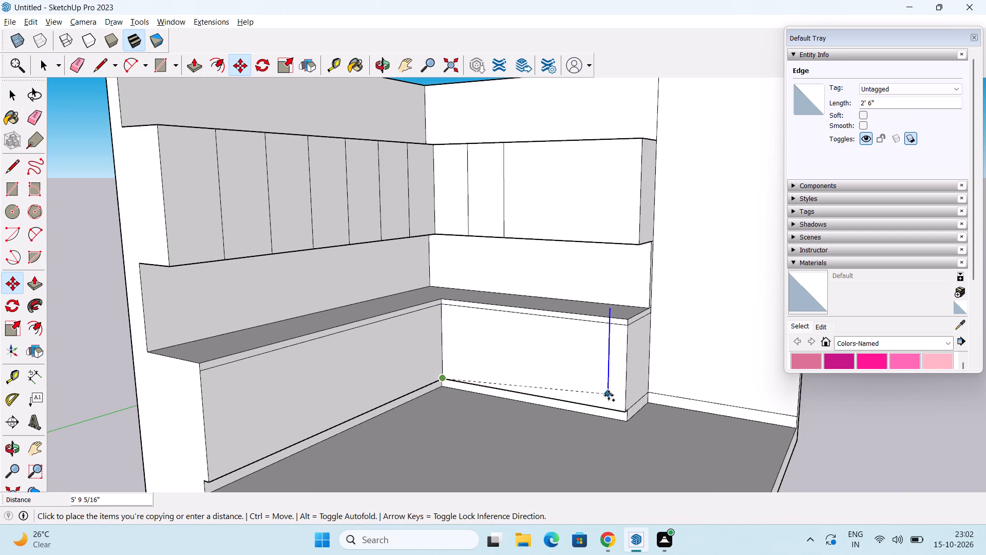
click(624, 410)
text(/3)
key(Return)
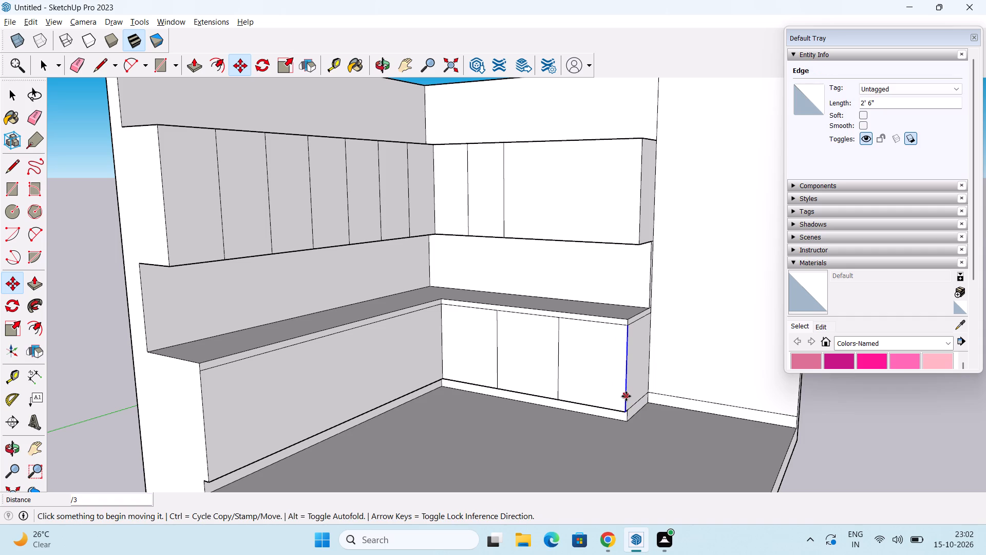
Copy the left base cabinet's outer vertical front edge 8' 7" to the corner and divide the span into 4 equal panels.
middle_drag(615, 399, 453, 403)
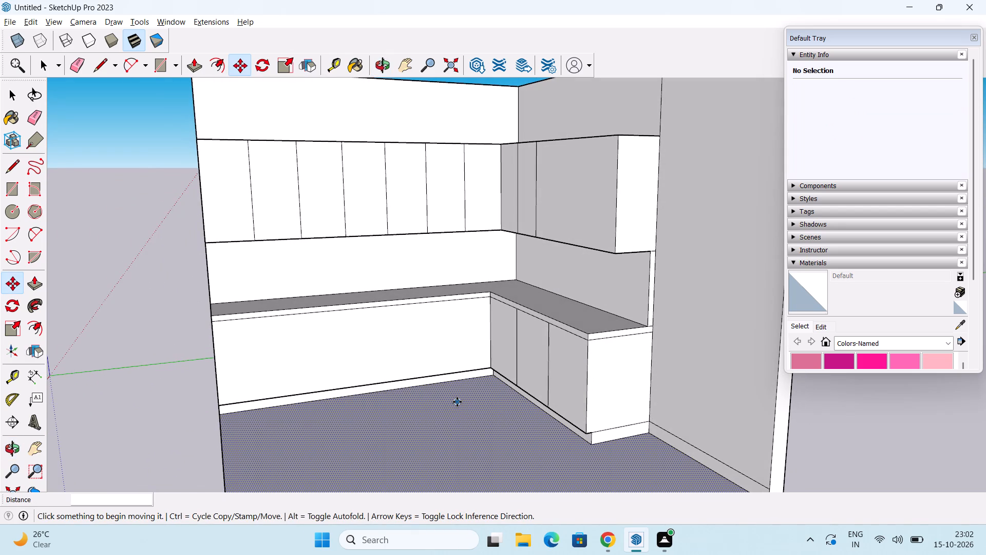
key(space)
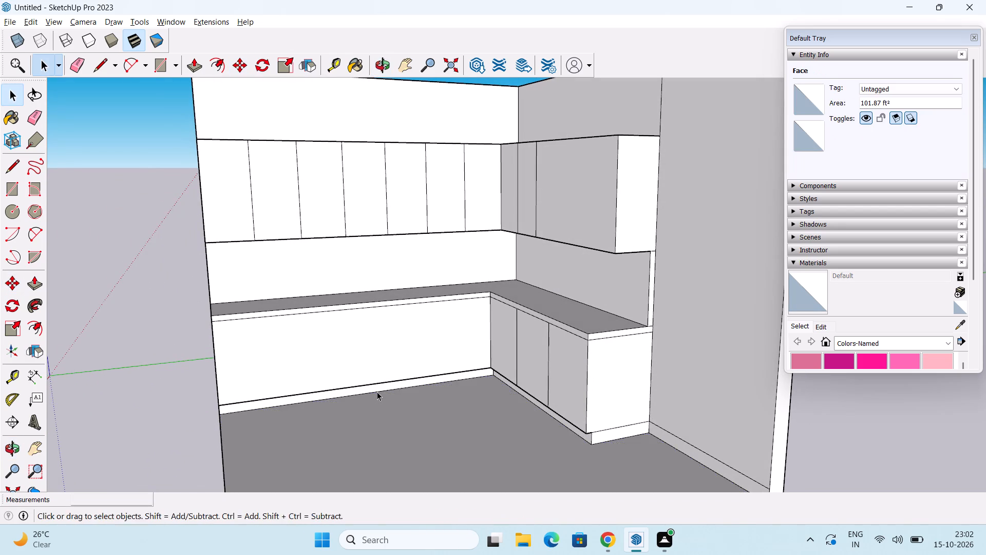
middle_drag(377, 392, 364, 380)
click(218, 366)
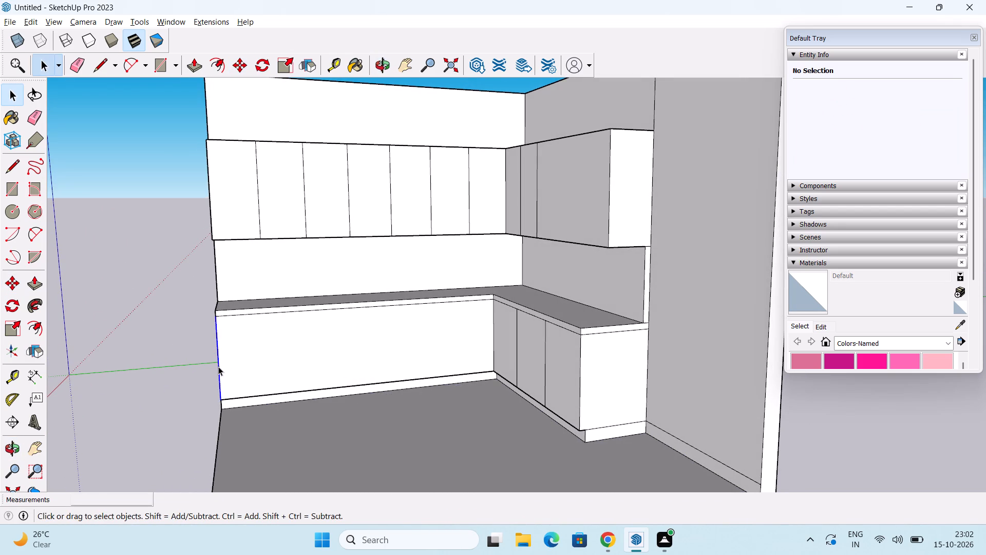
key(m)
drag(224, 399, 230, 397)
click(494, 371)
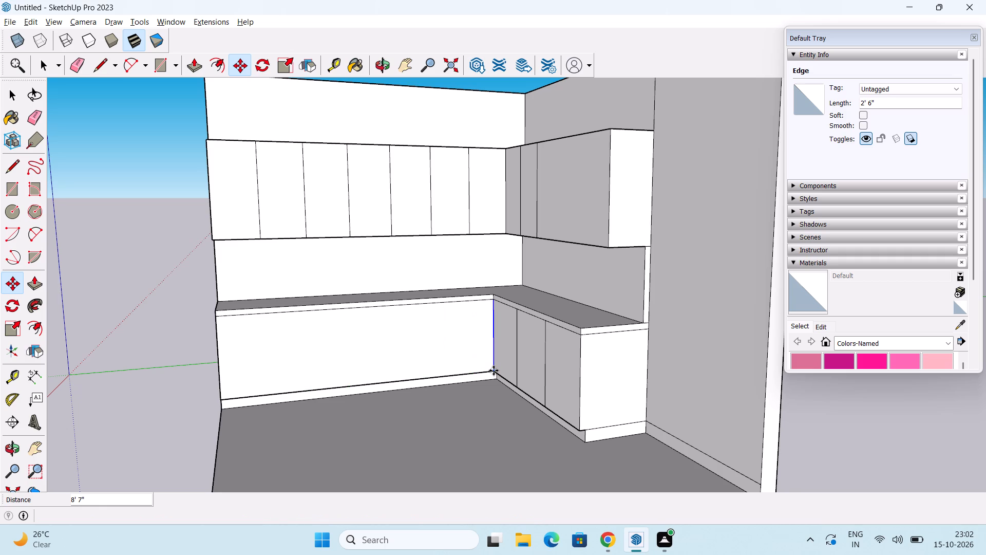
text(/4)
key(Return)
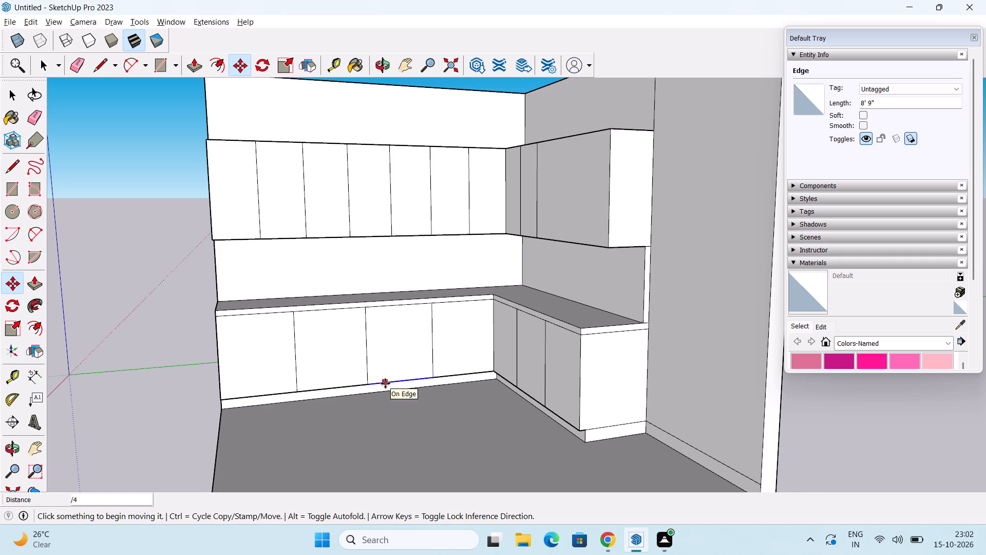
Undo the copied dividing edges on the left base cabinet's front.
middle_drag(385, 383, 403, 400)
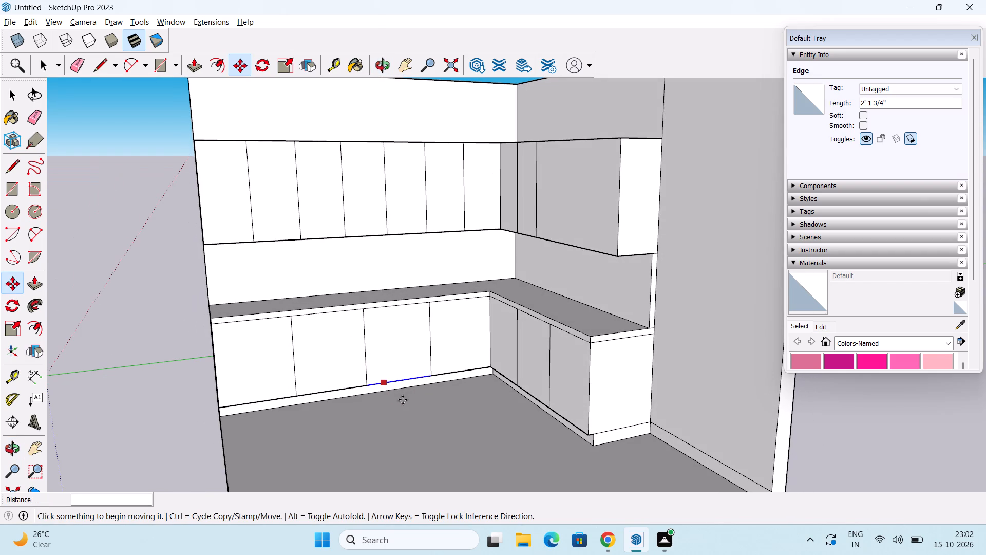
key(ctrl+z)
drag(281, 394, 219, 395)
Copy the left base cabinet's outer vertical front edge about 6' along its bottom edge toward the corner.
key(space)
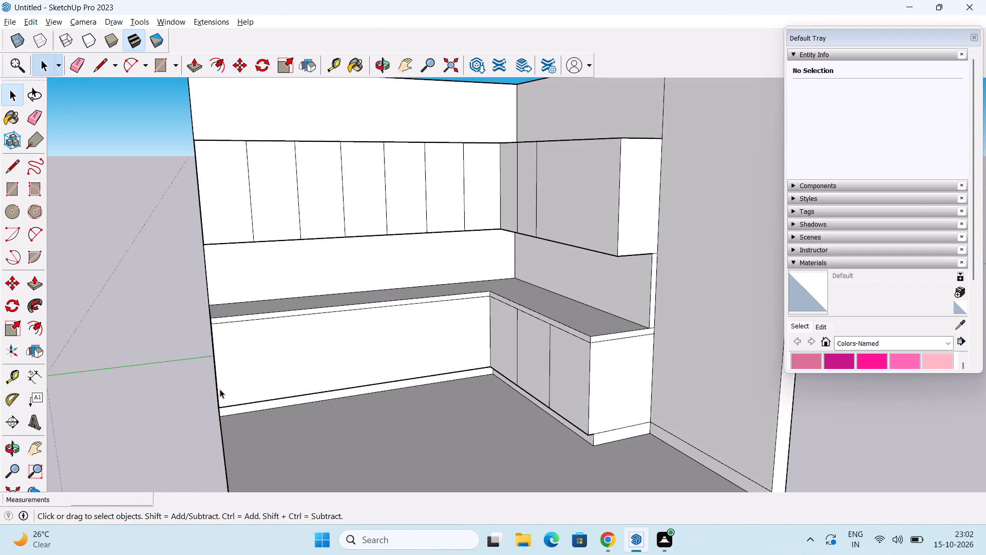
click(216, 383)
middle_drag(313, 361, 412, 364)
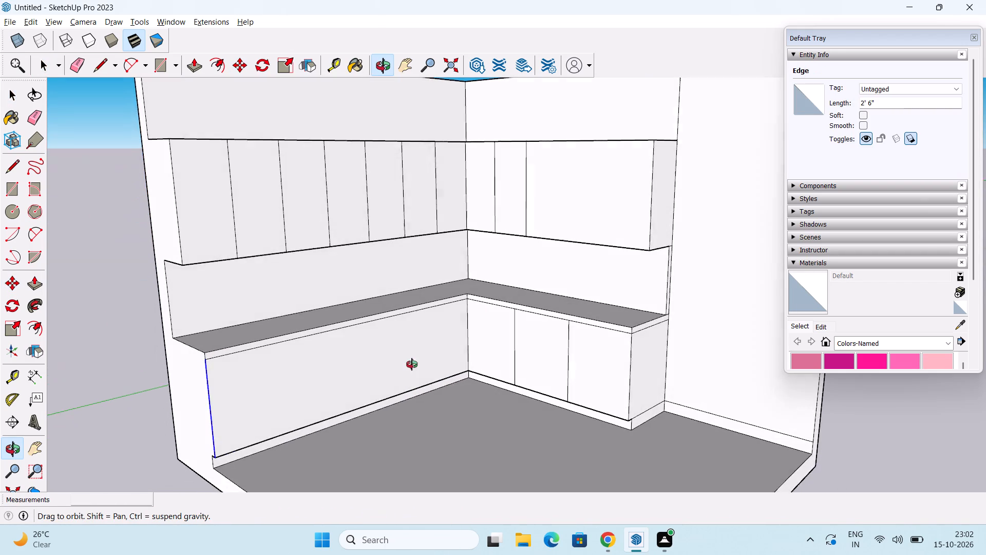
middle_drag(412, 364, 401, 364)
key(m)
middle_drag(381, 381, 345, 375)
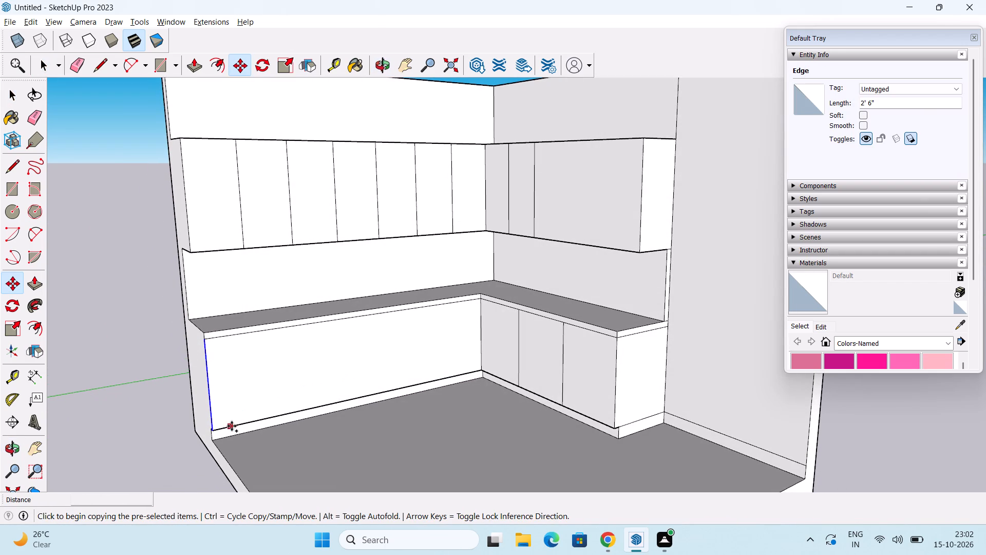
click(212, 433)
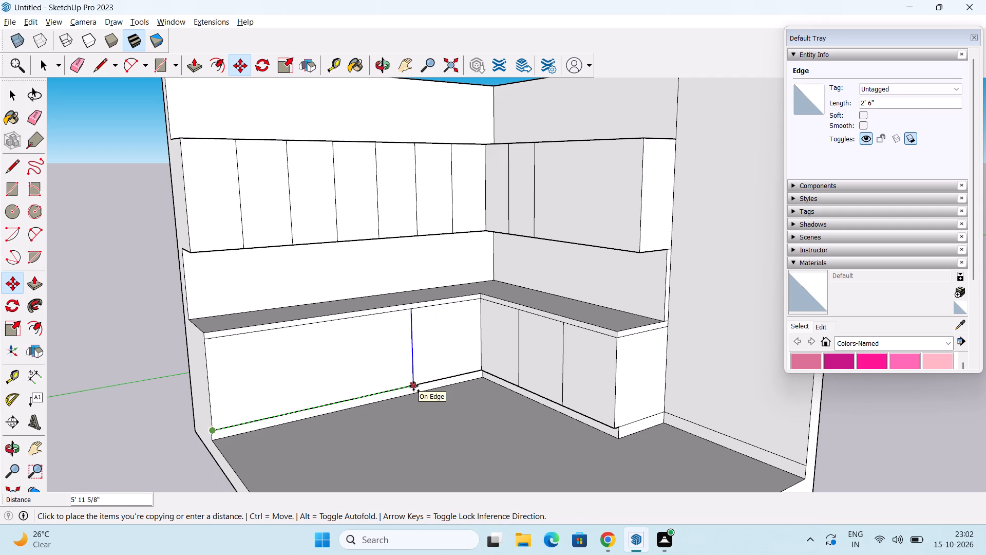
click(413, 386)
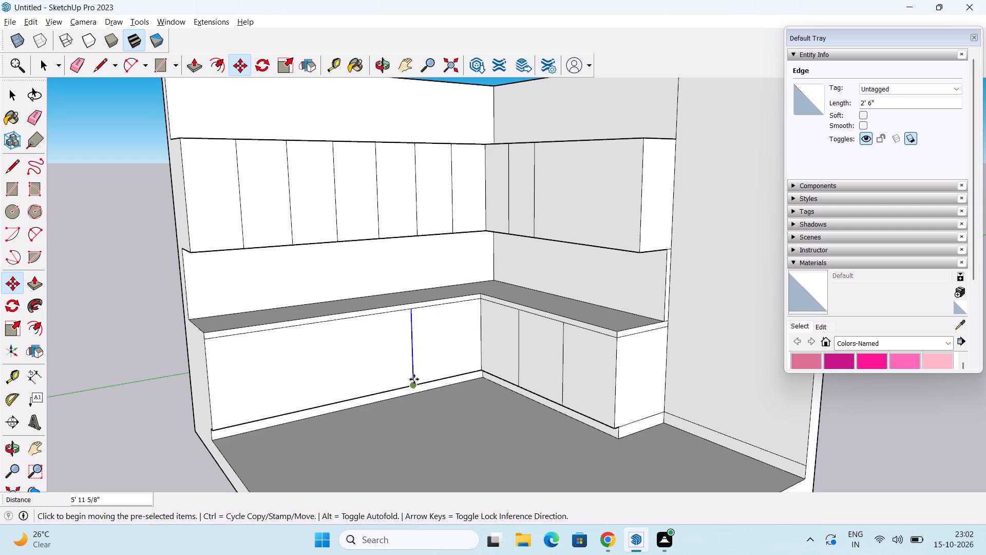
Divide the copied edge's span on the left base cabinet's front into 4 equal panels.
text(/4)
key(Return)
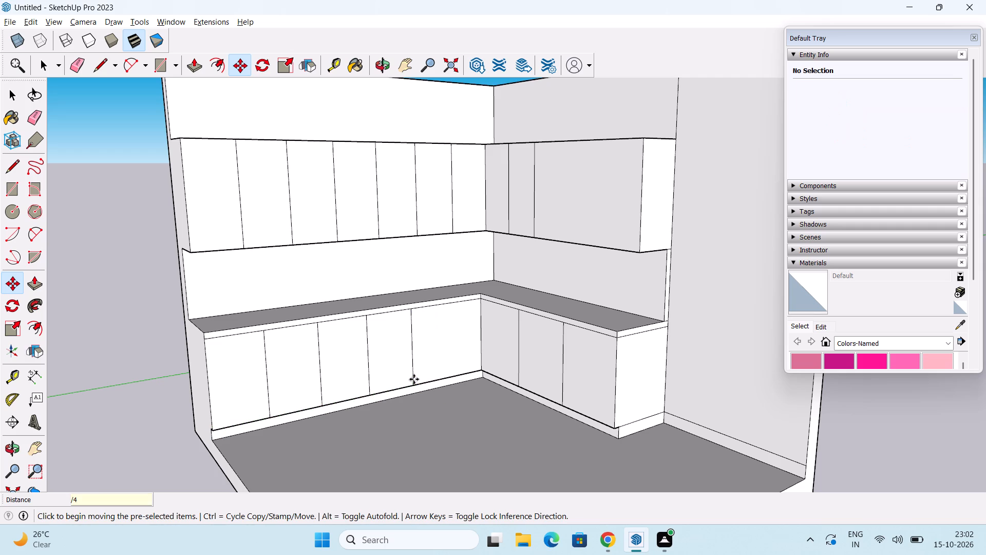
middle_drag(434, 378, 364, 341)
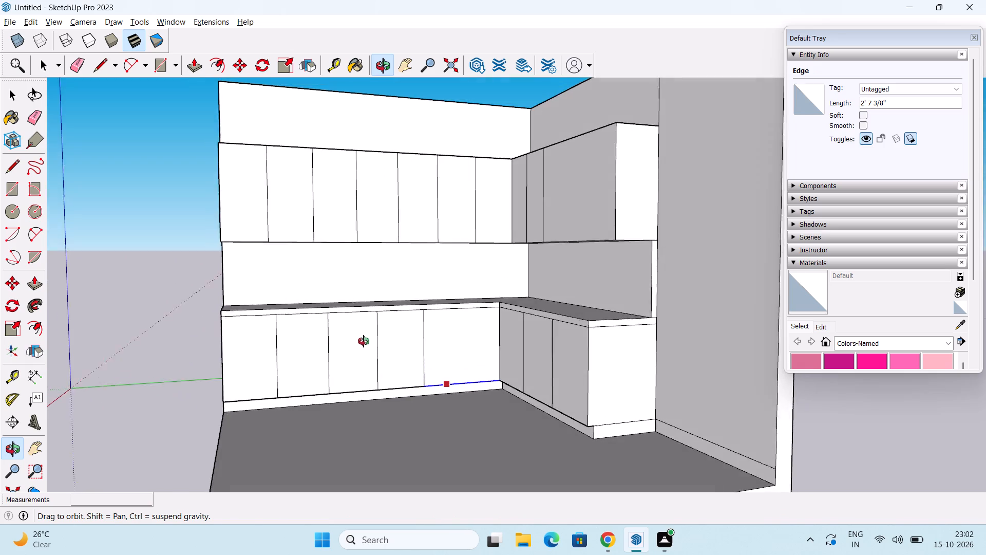
middle_drag(364, 341, 387, 372)
key(space)
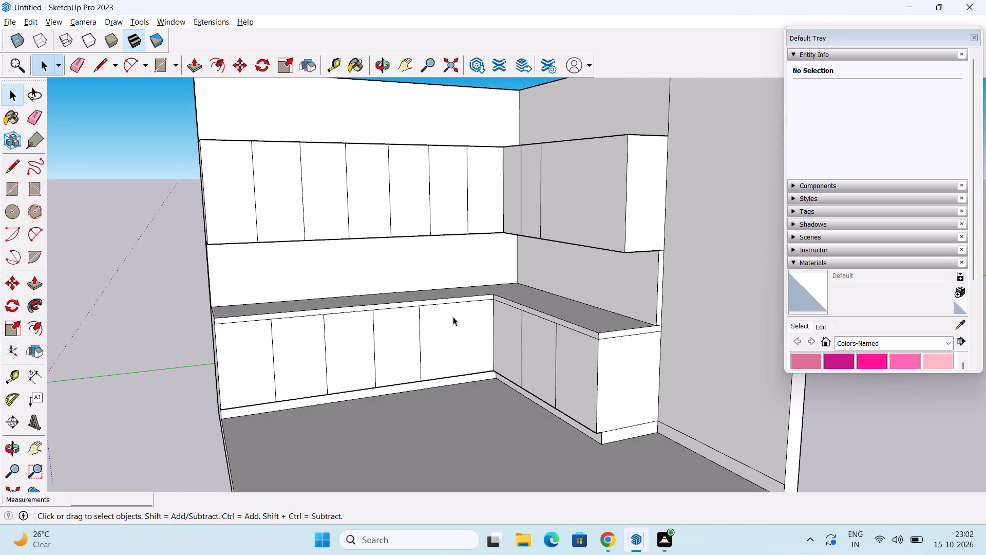
Copy the top edge of the left base cabinet's corner panel to its bottom edge and divide the height into 3 equal drawer fronts.
scroll(453, 317, up, 2)
middle_drag(482, 309, 492, 330)
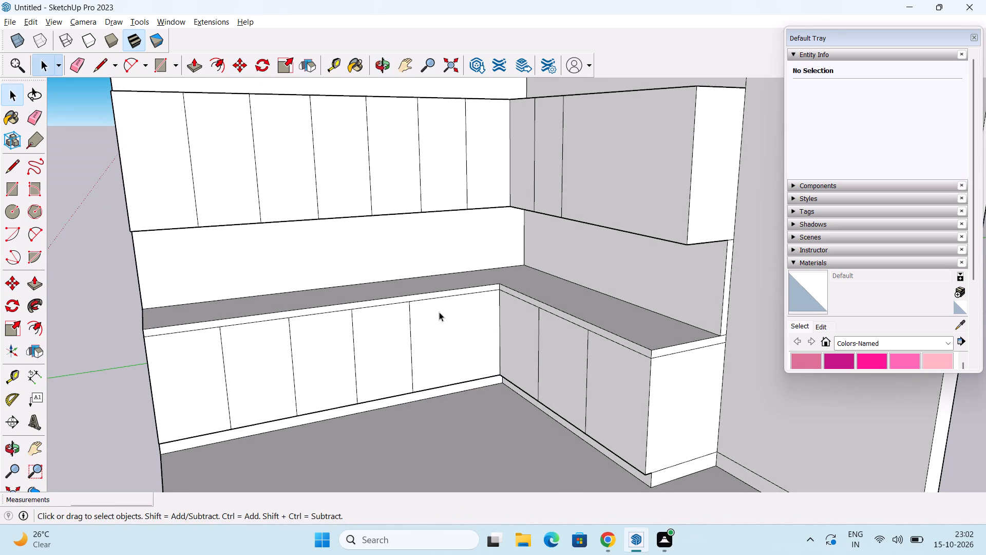
click(463, 294)
key(m)
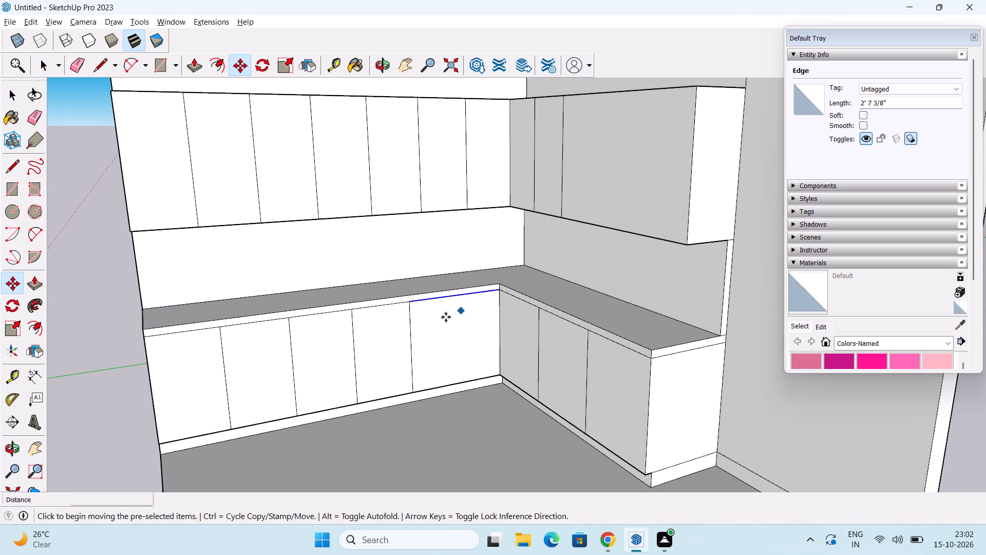
click(410, 302)
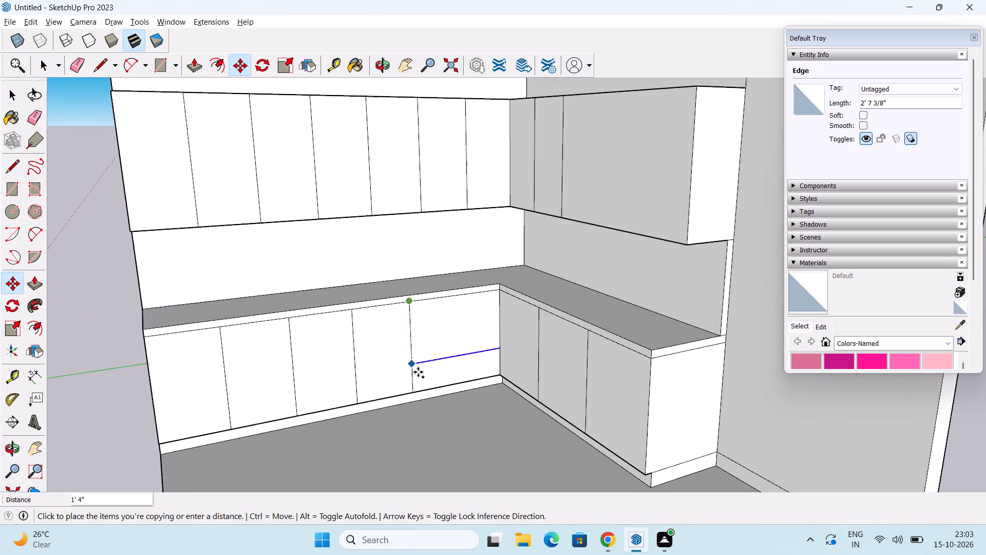
click(413, 394)
text(/3)
key(Return)
key(space)
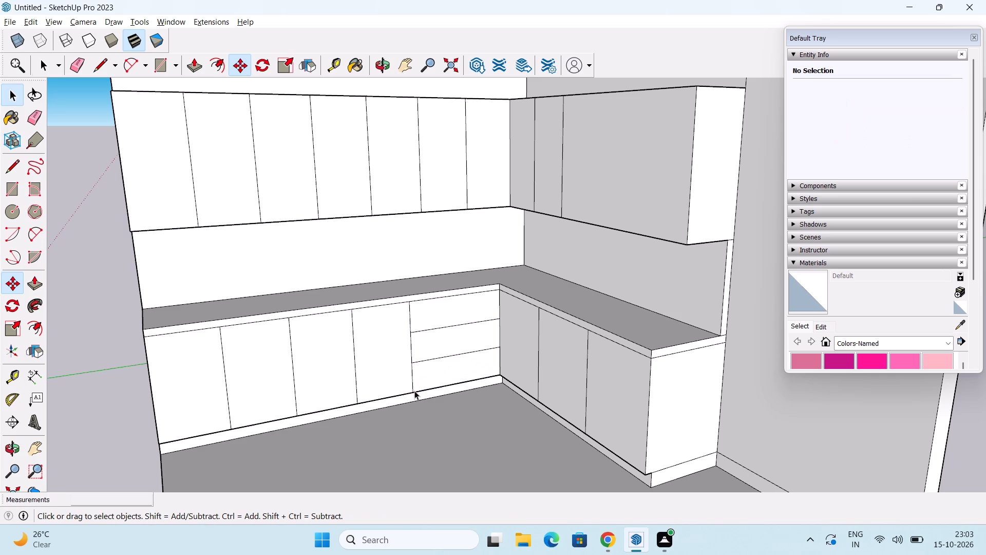
Measure the height of the top drawer front in the left base cabinet.
scroll(454, 376, up, 2)
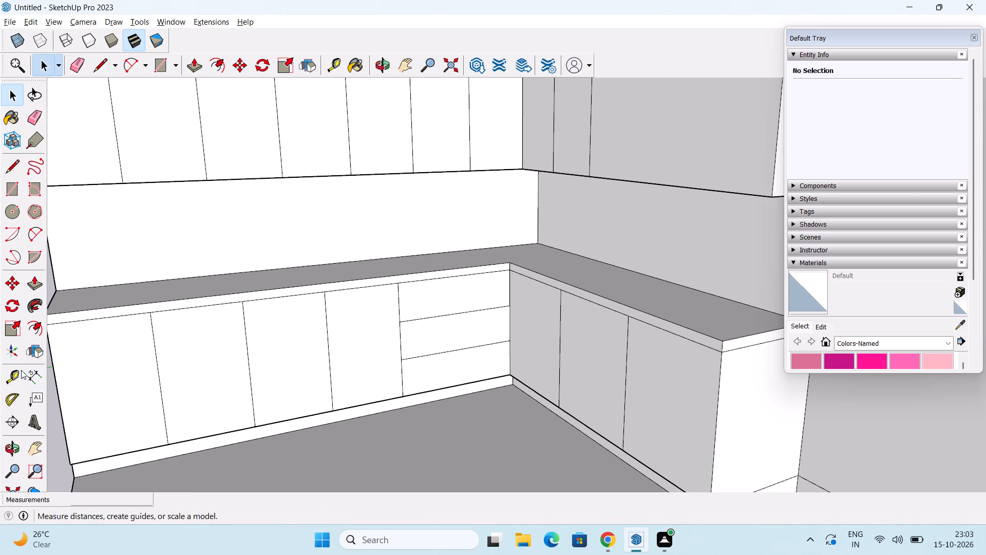
drag(32, 380, 35, 371)
scroll(374, 326, up, 1)
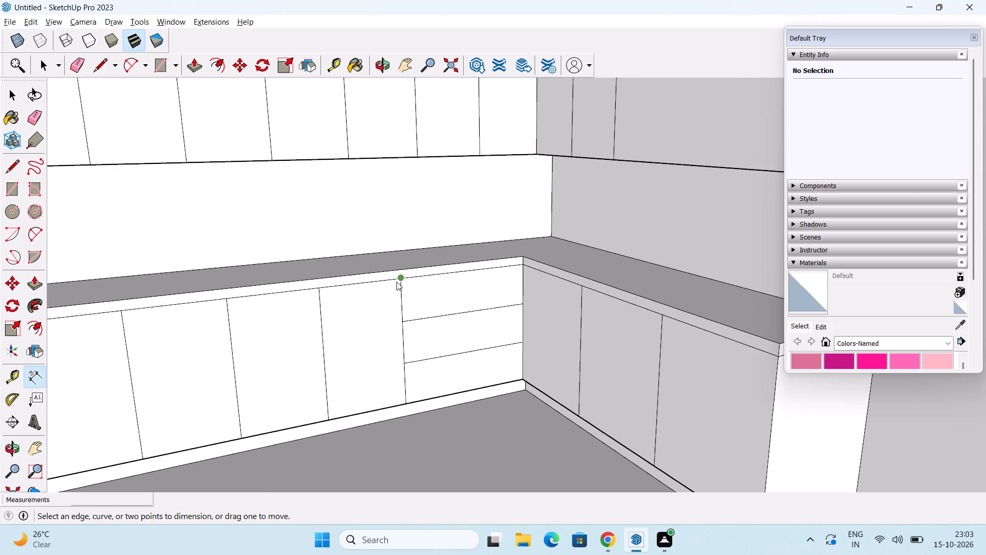
click(399, 280)
click(404, 319)
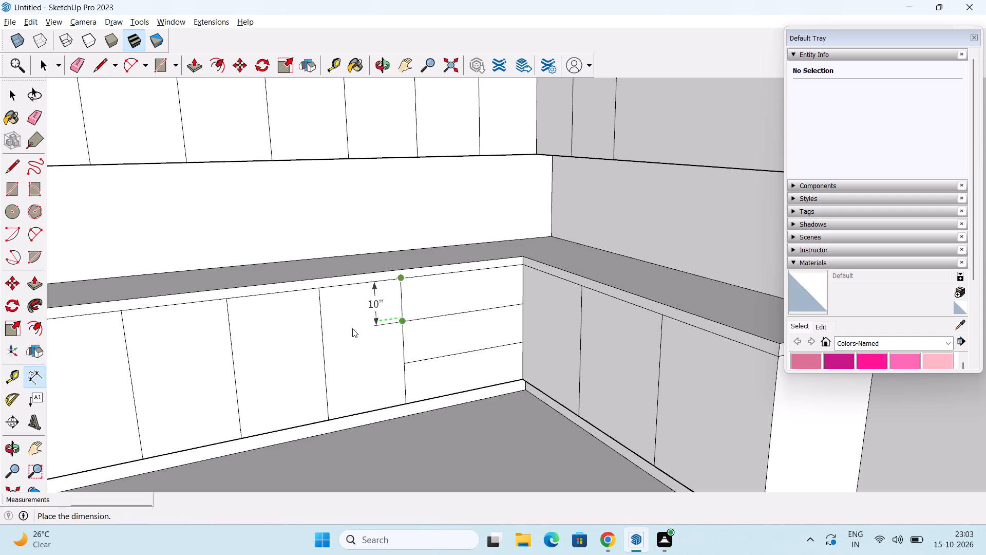
key(Escape)
Draw a vertical line about 2' 11" long down the right wall cabinet's front to separate a narrow panel at its outer end.
scroll(344, 329, down, 3)
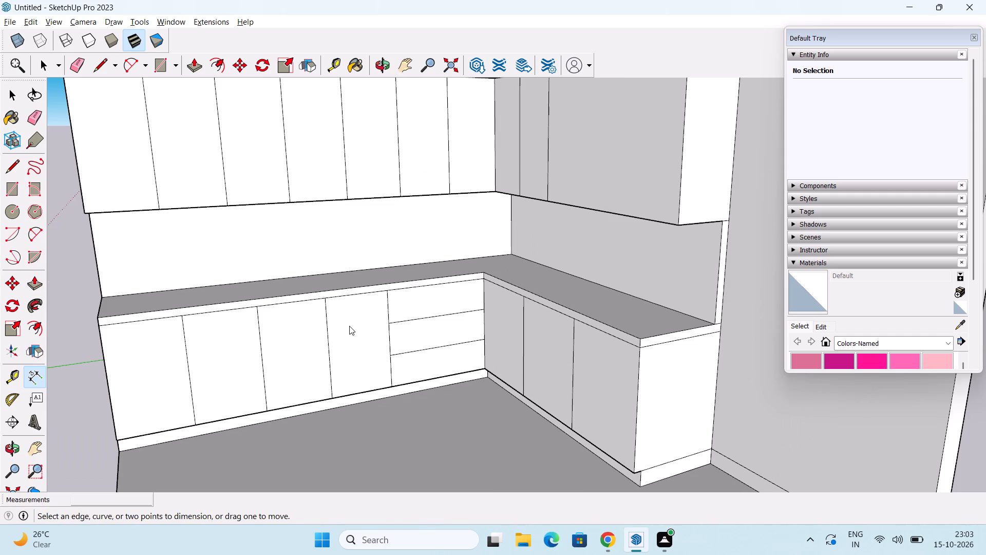
scroll(392, 143, down, 2)
middle_drag(390, 199, 403, 176)
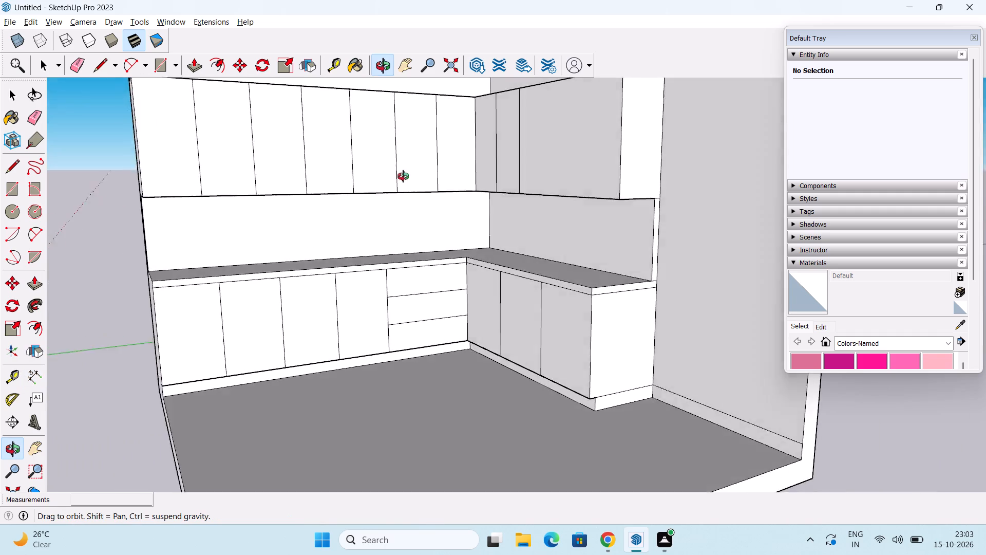
middle_drag(403, 176, 554, 222)
scroll(539, 227, down, 3)
shift+middle_drag(541, 235, 473, 282)
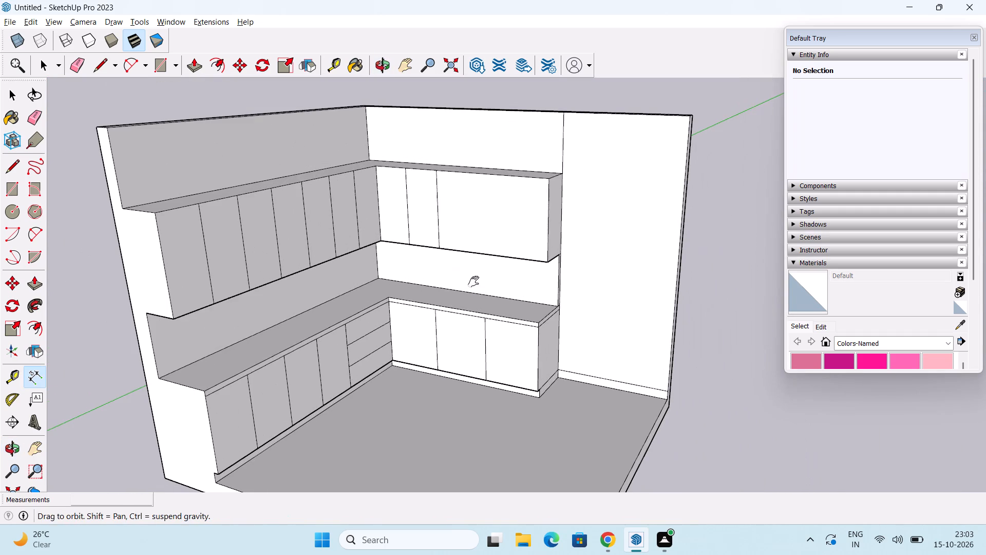
shift+middle_drag(473, 282, 473, 282)
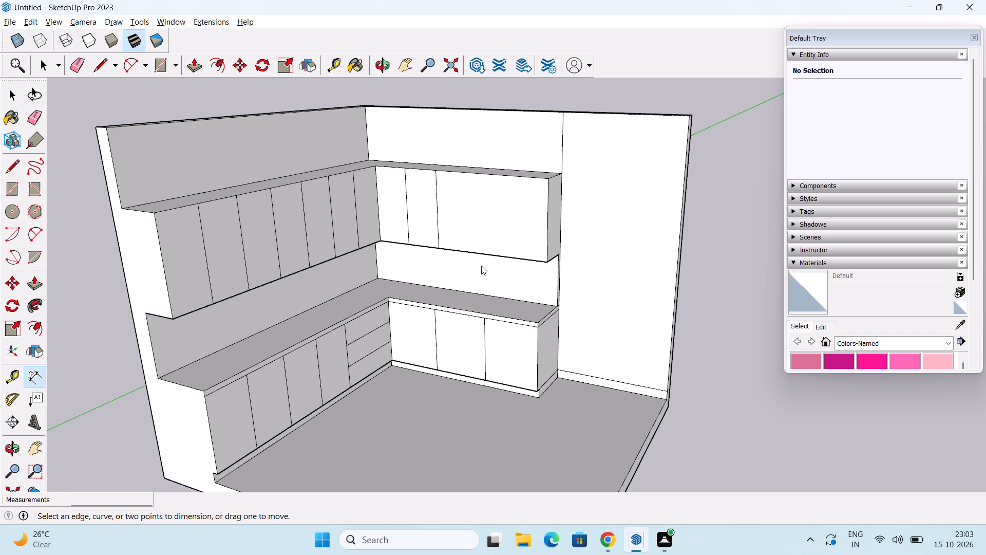
middle_drag(479, 267, 549, 269)
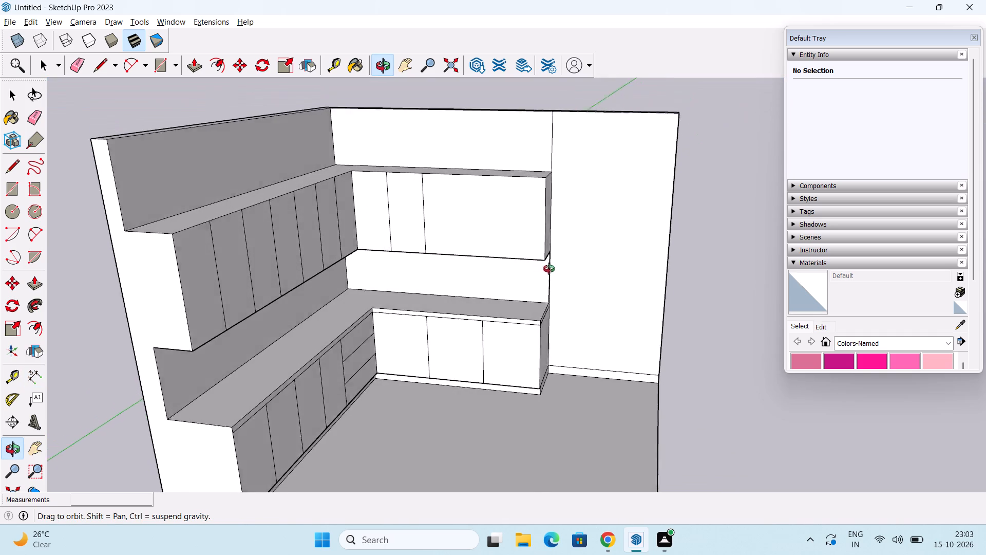
middle_drag(549, 269, 560, 257)
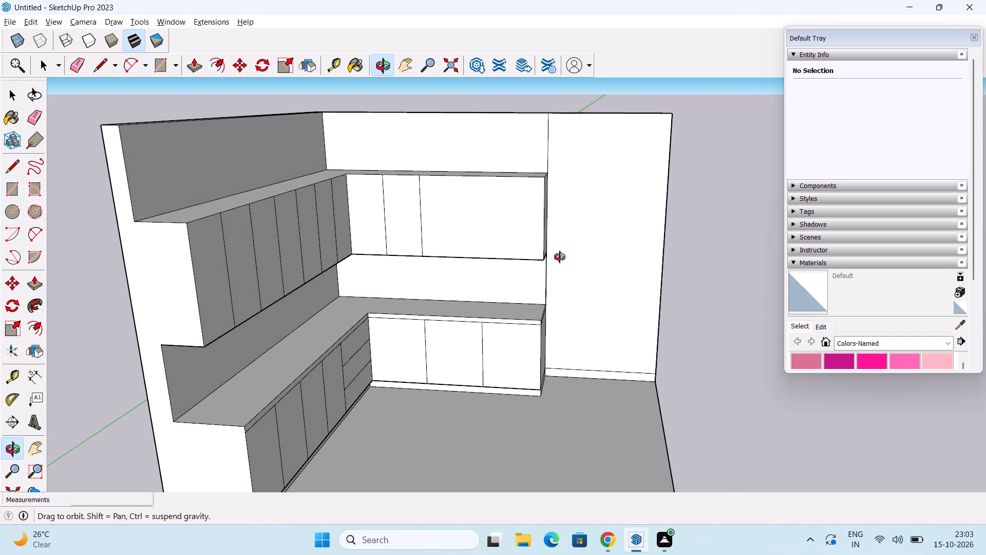
middle_drag(560, 257, 525, 282)
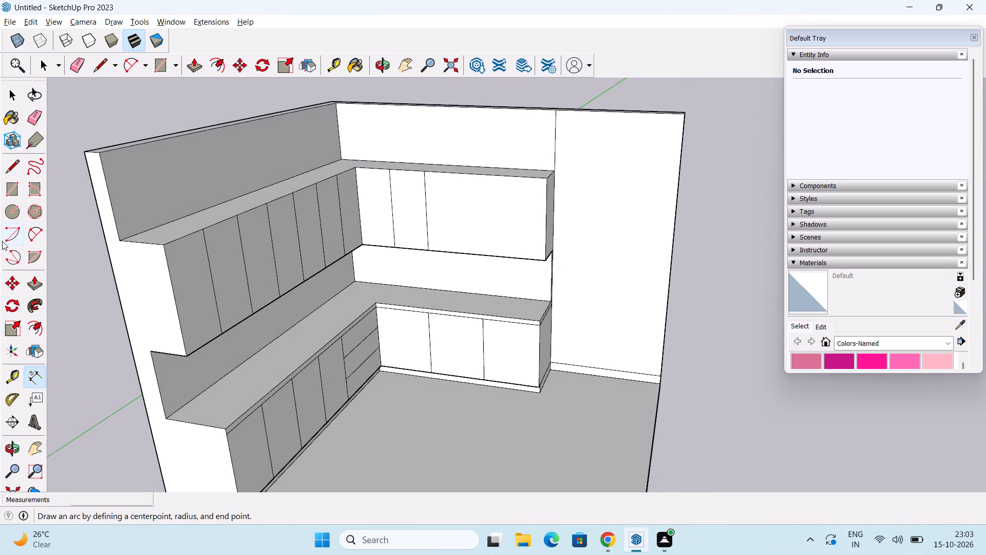
click(9, 175)
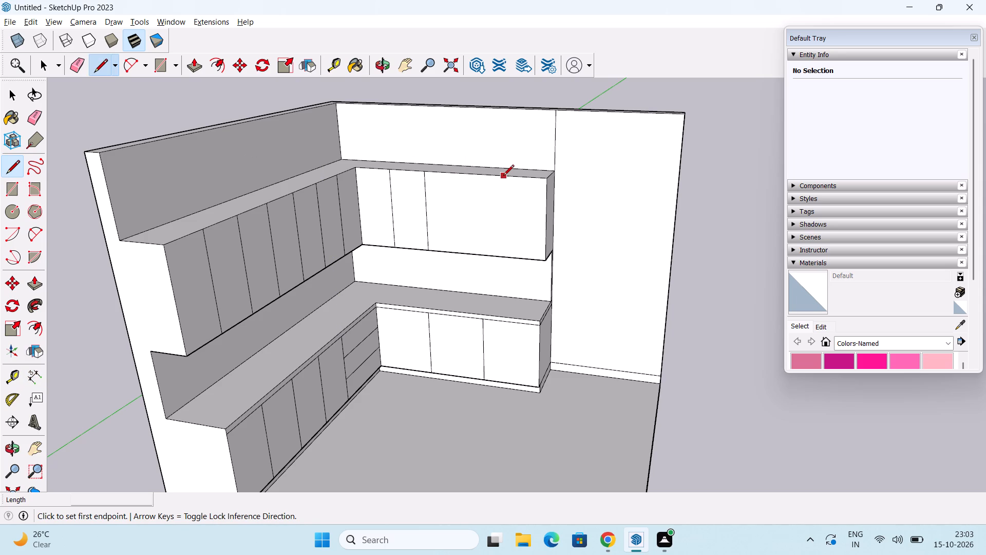
click(500, 177)
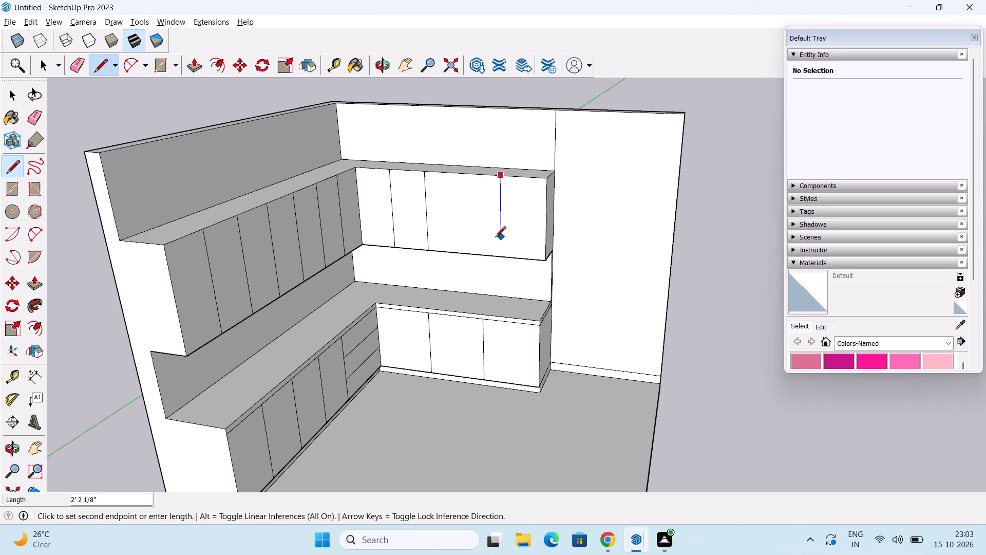
click(500, 257)
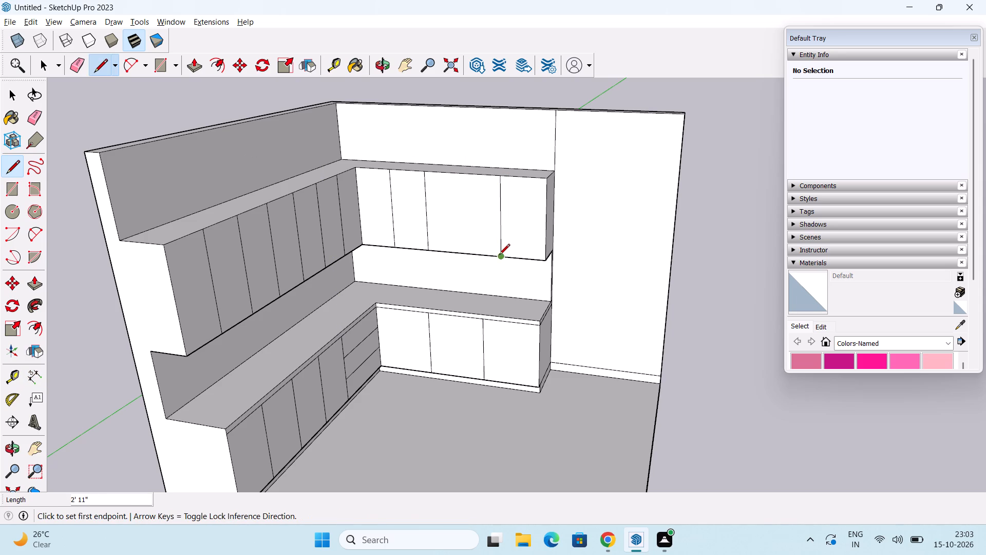
key(space)
Raise the L-shaped top face of the wall cabinets by 5" with Push/Pull.
middle_drag(498, 250, 456, 287)
key(p)
click(467, 158)
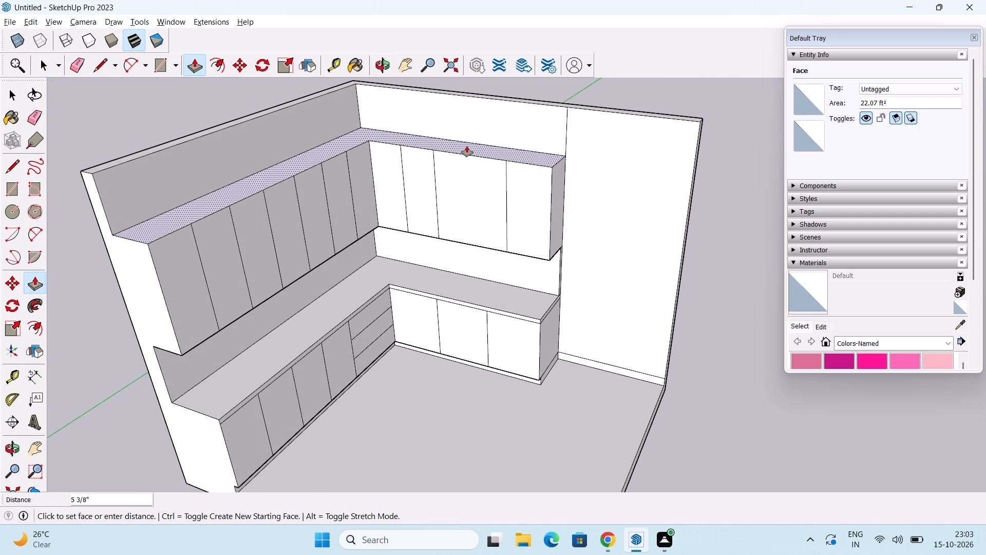
text(5")
key(Return)
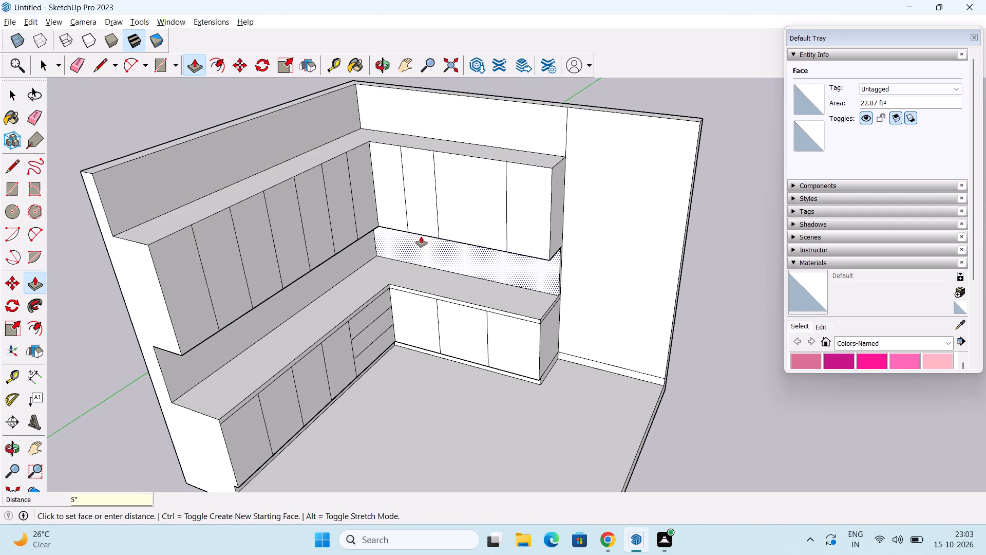
key(space)
Offset the outline of the right wall cabinet's outer end panel inward by 1".
middle_drag(374, 244, 365, 244)
middle_drag(351, 258, 406, 234)
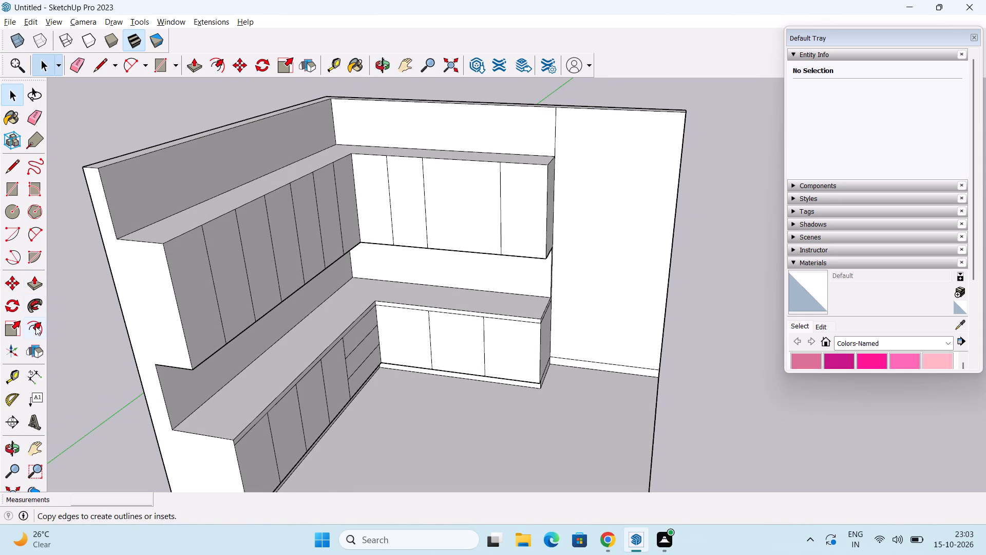
click(35, 327)
click(506, 221)
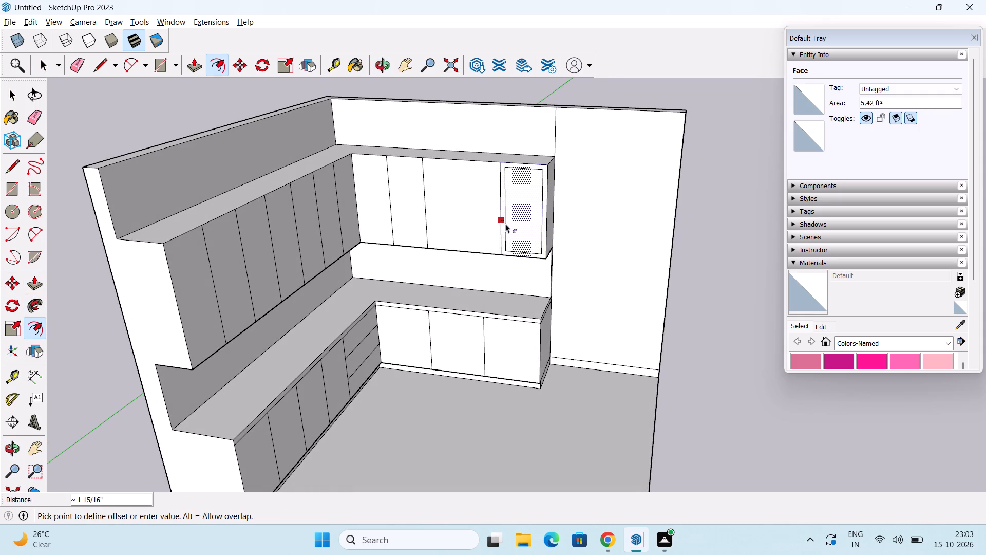
text(1")
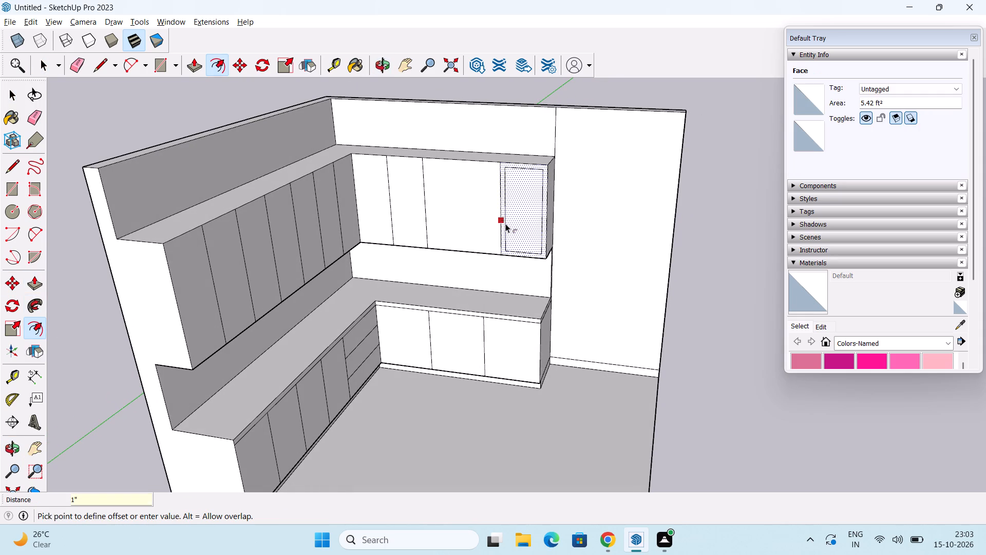
key(Return)
key(space)
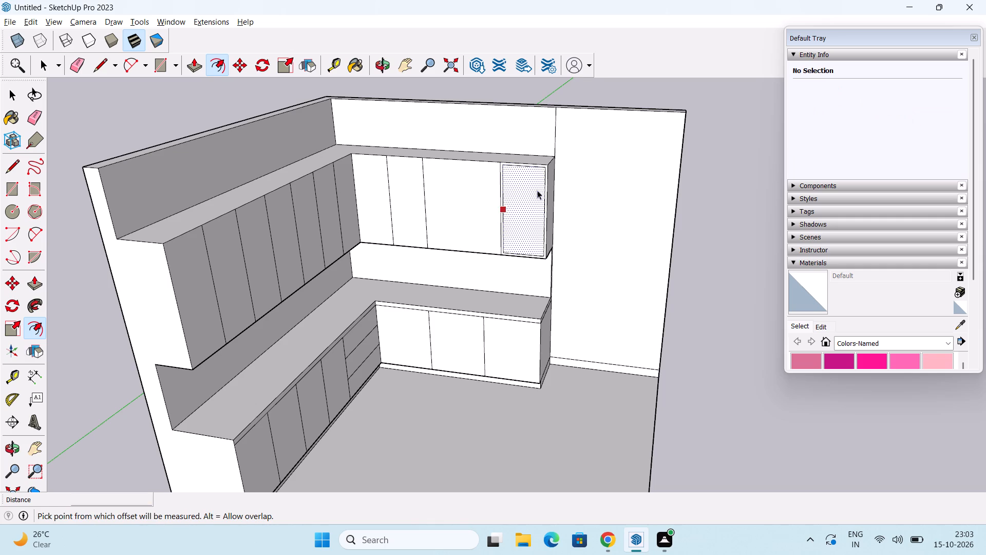
Copy the inset outline's top edge 3' 2" down to its bottom edge and divide the height into 3 equal sections.
scroll(524, 191, up, 2)
click(738, 266)
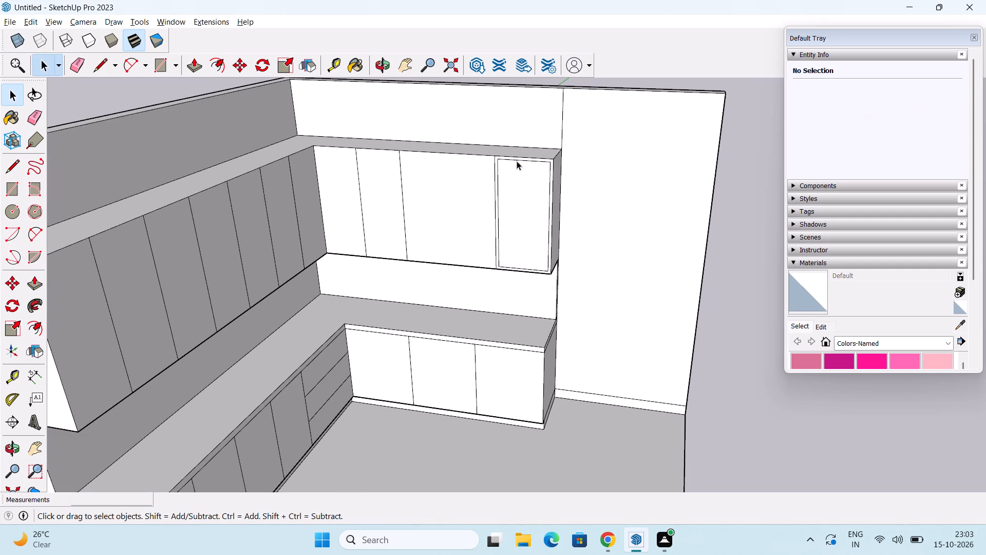
click(517, 161)
key(m)
ctrl+scroll(536, 174, up, 2)
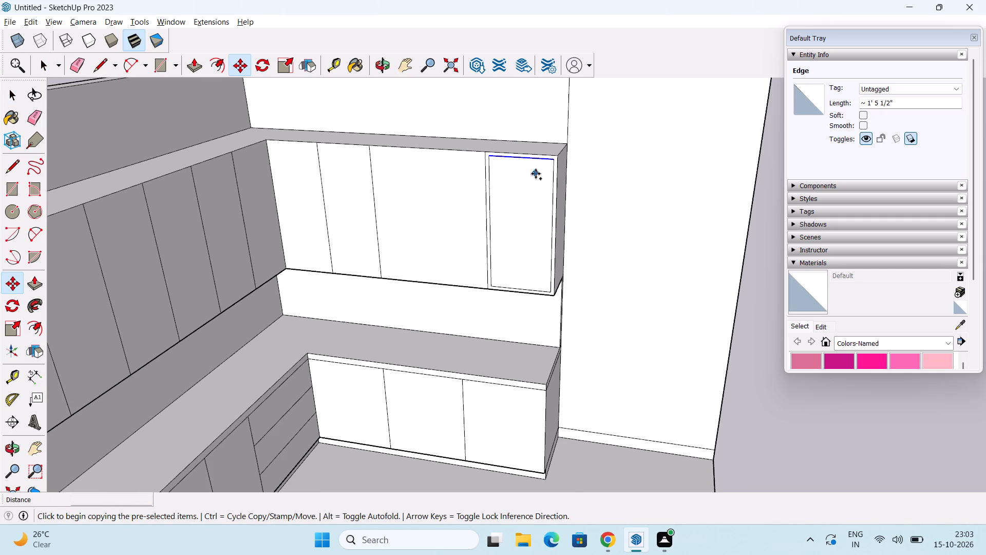
click(551, 162)
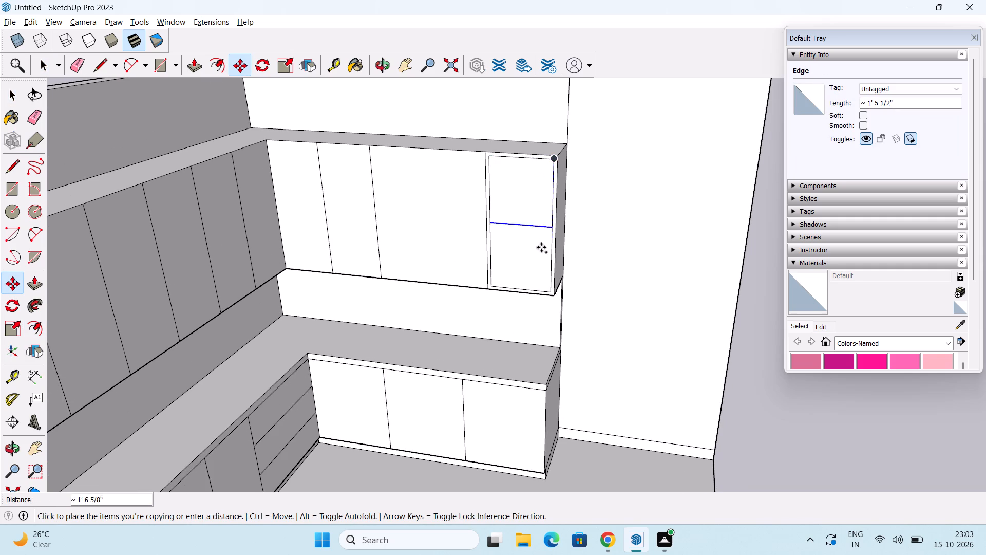
click(545, 291)
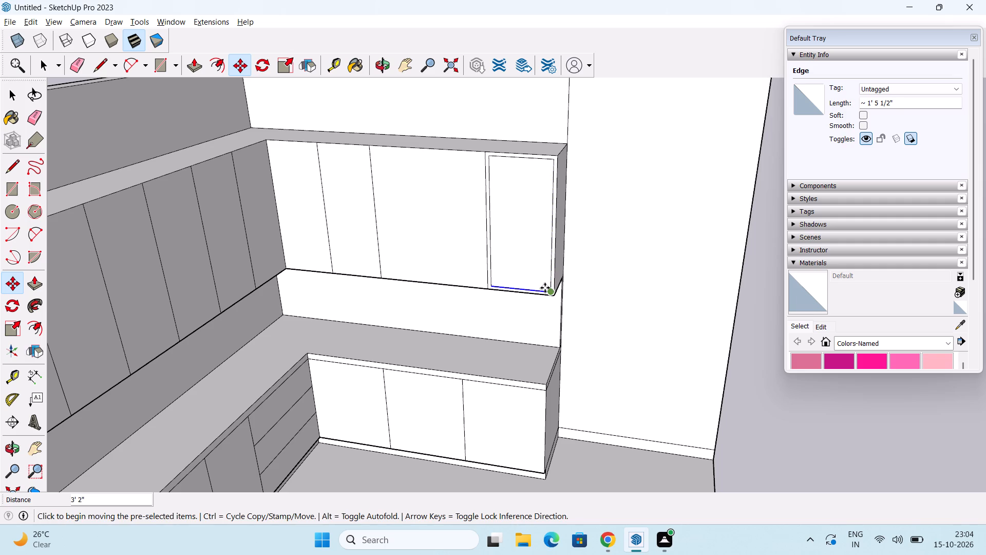
text(/3)
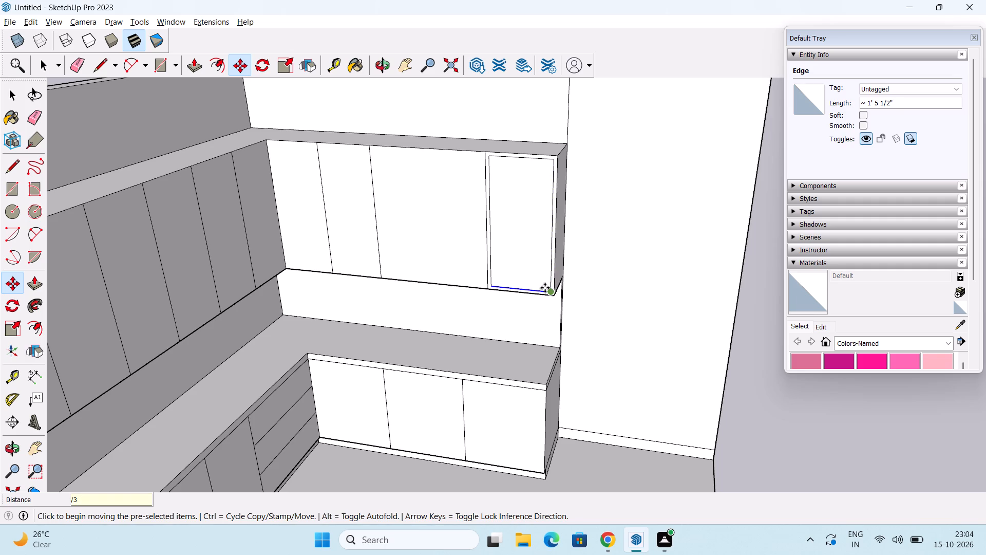
key(Return)
key(space)
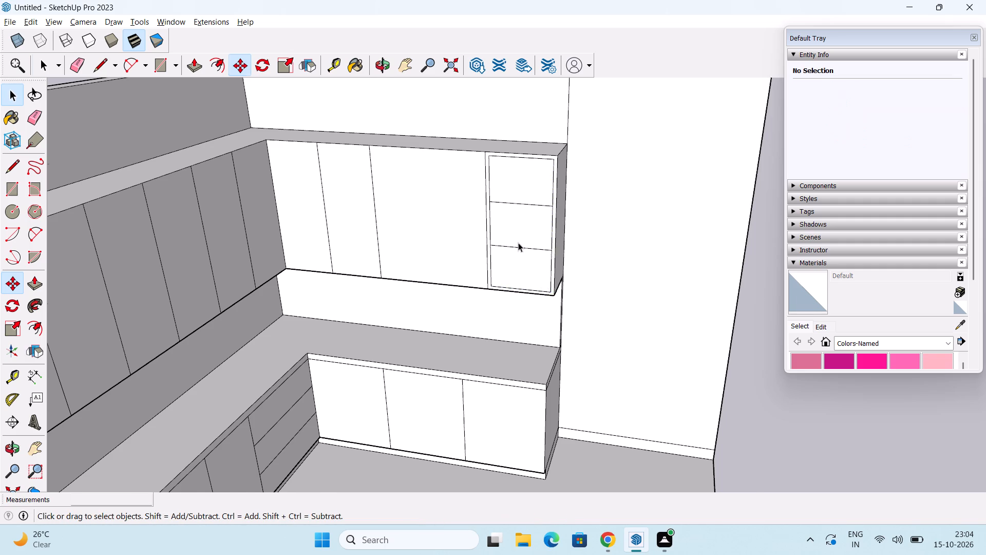
Copy the upper divider line of the right wall cabinet's end panel 1" upward to give the shelf its thickness.
scroll(518, 242, up, 2)
click(529, 194)
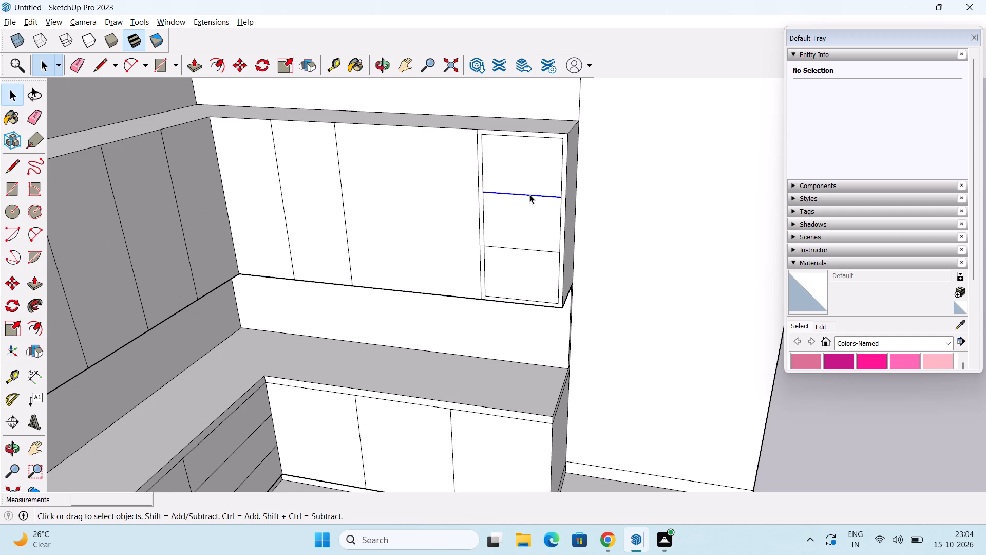
key(m)
ctrl+scroll(537, 207, up, 3)
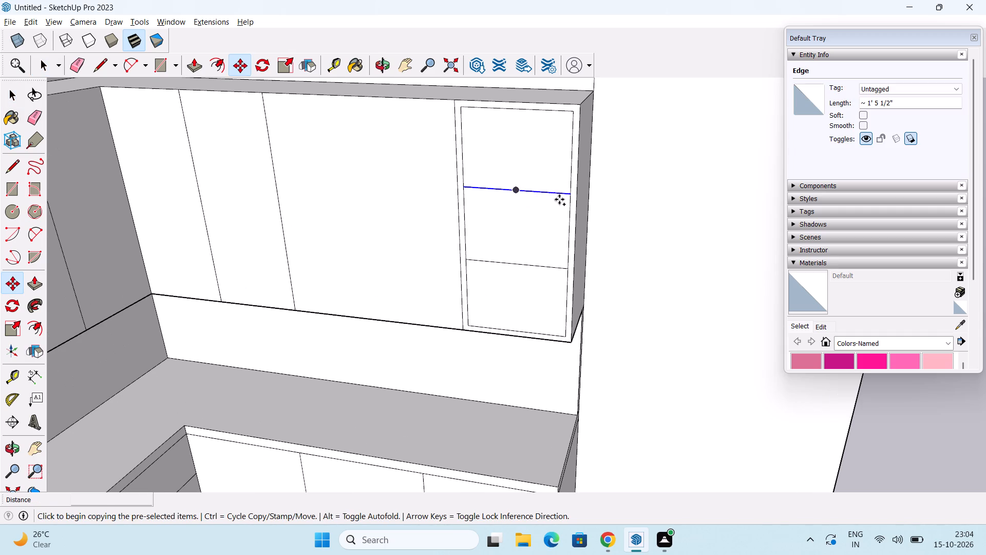
click(568, 200)
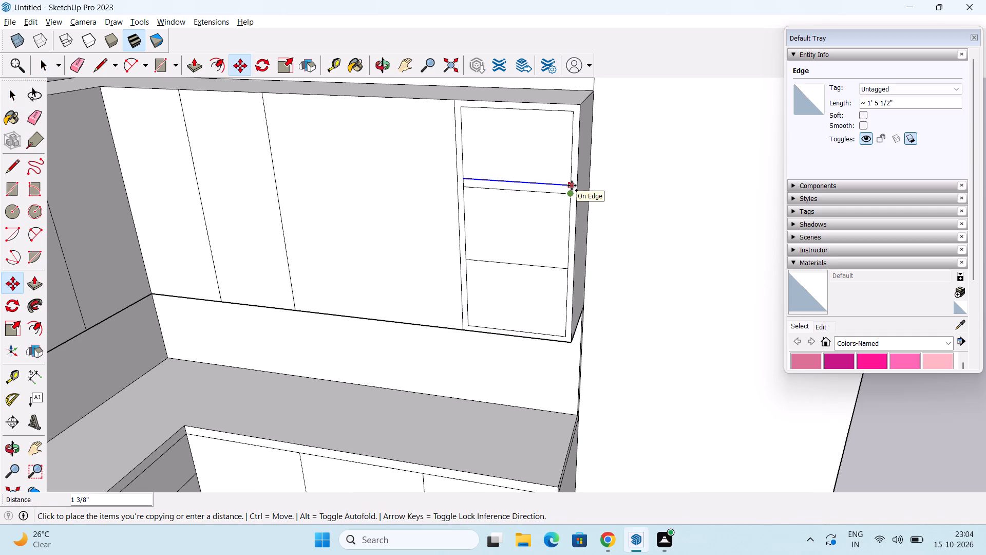
text(1")
key(Return)
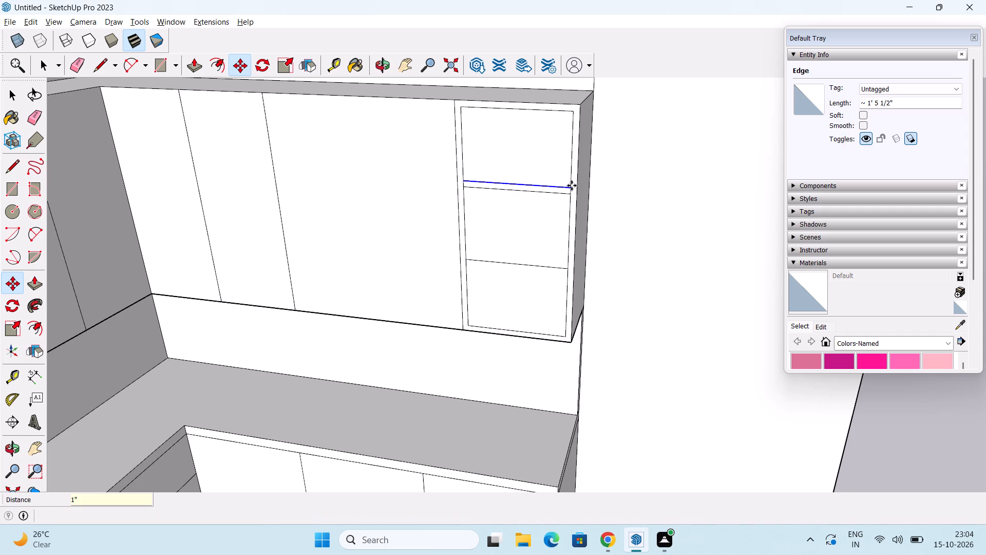
key(space)
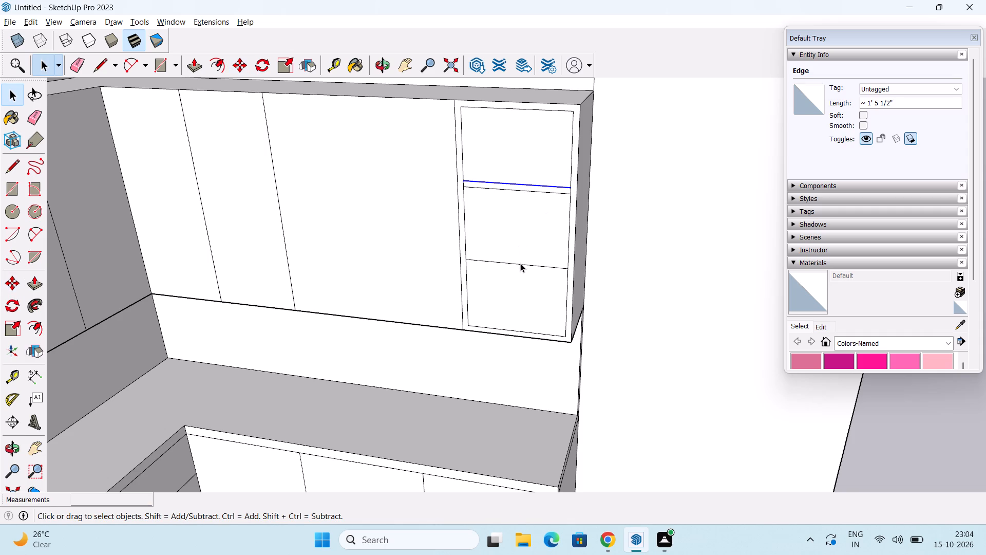
Copy the lower divider line of the end panel 1" upward to outline the second shelf.
click(520, 263)
key(m)
scroll(528, 287, up, 2)
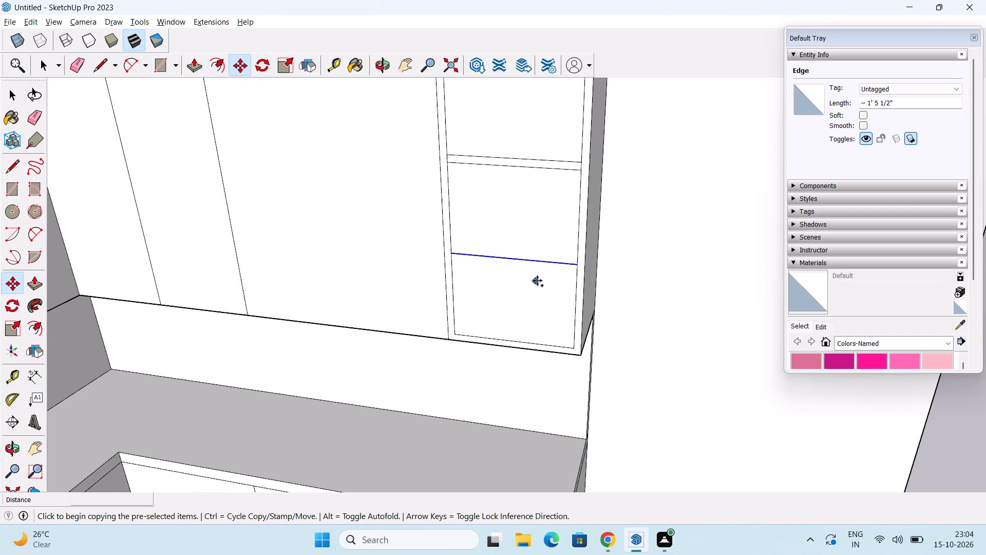
click(578, 266)
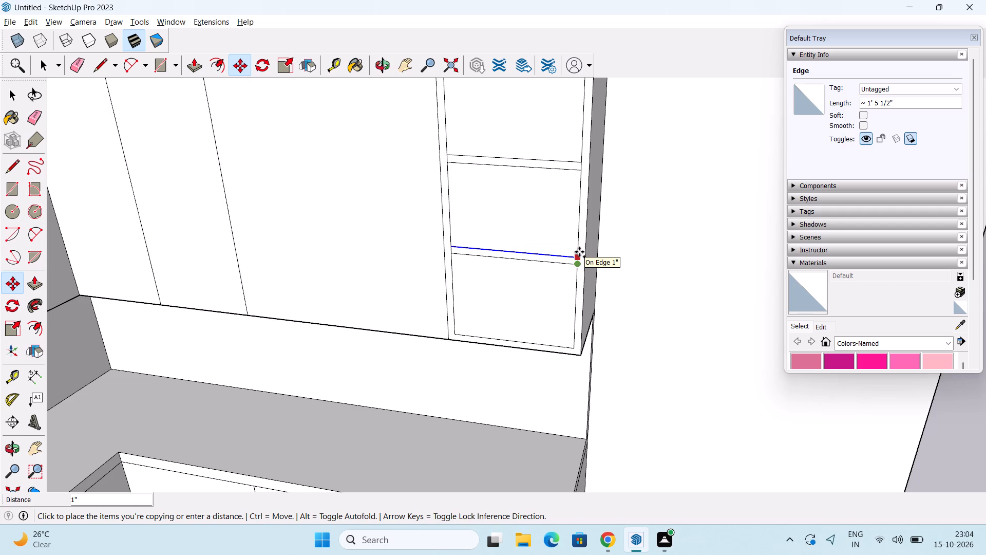
click(579, 252)
key(space)
scroll(580, 249, down, 6)
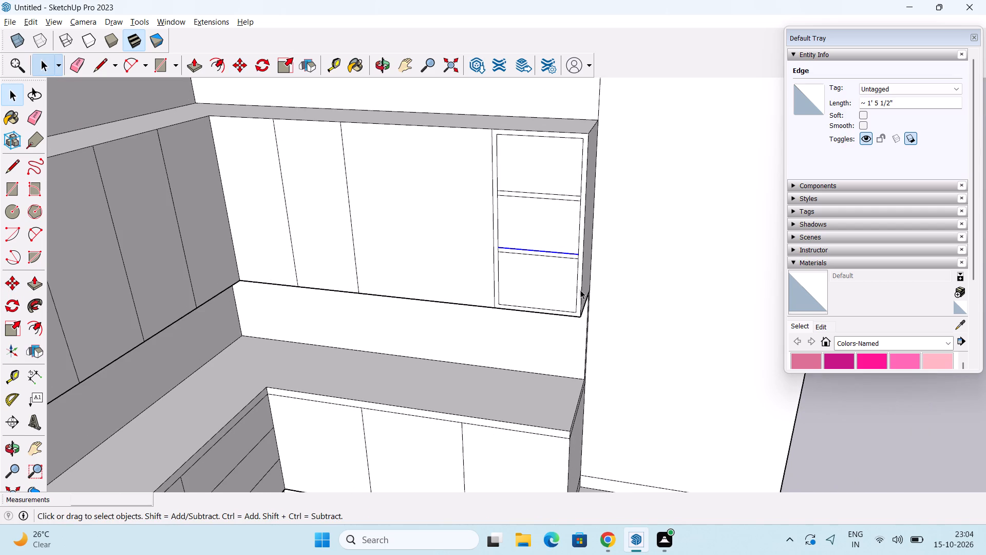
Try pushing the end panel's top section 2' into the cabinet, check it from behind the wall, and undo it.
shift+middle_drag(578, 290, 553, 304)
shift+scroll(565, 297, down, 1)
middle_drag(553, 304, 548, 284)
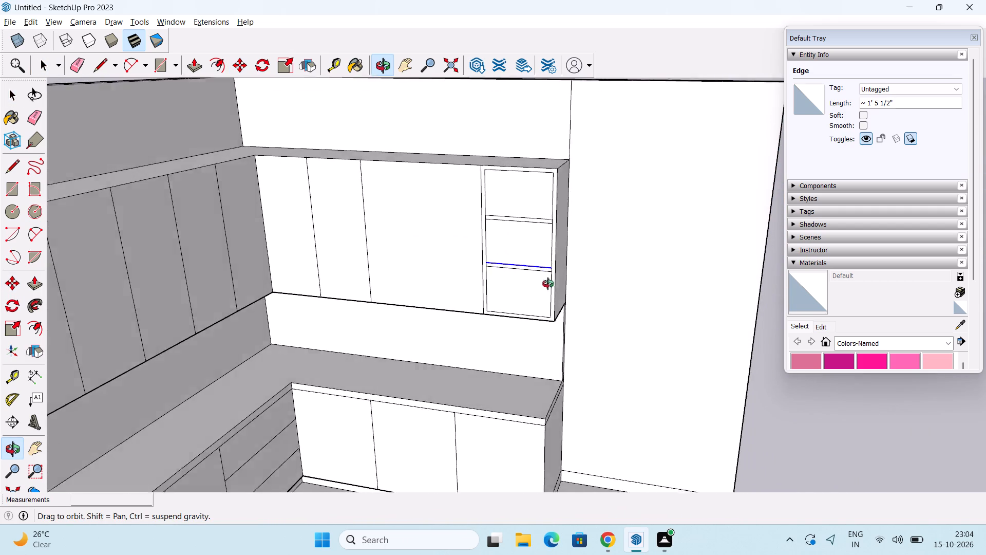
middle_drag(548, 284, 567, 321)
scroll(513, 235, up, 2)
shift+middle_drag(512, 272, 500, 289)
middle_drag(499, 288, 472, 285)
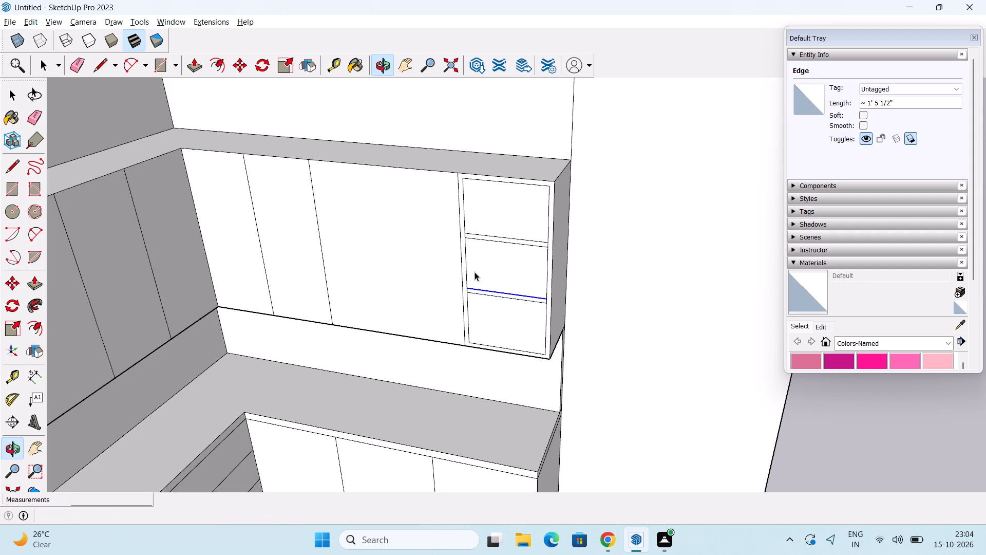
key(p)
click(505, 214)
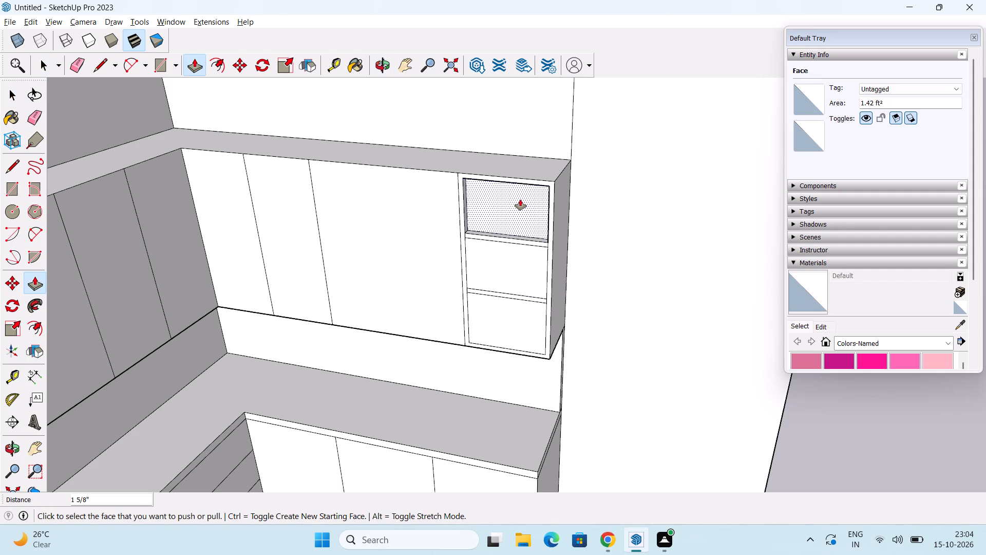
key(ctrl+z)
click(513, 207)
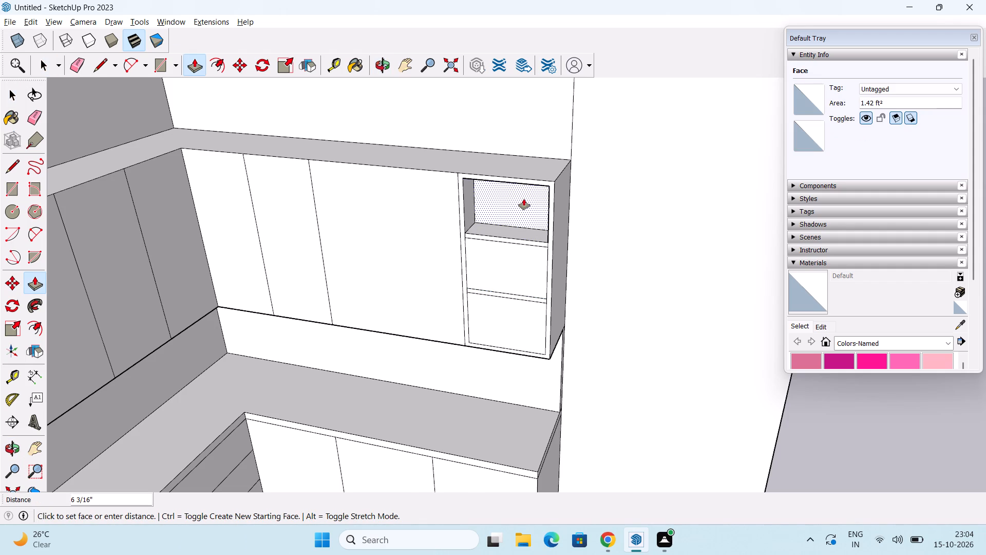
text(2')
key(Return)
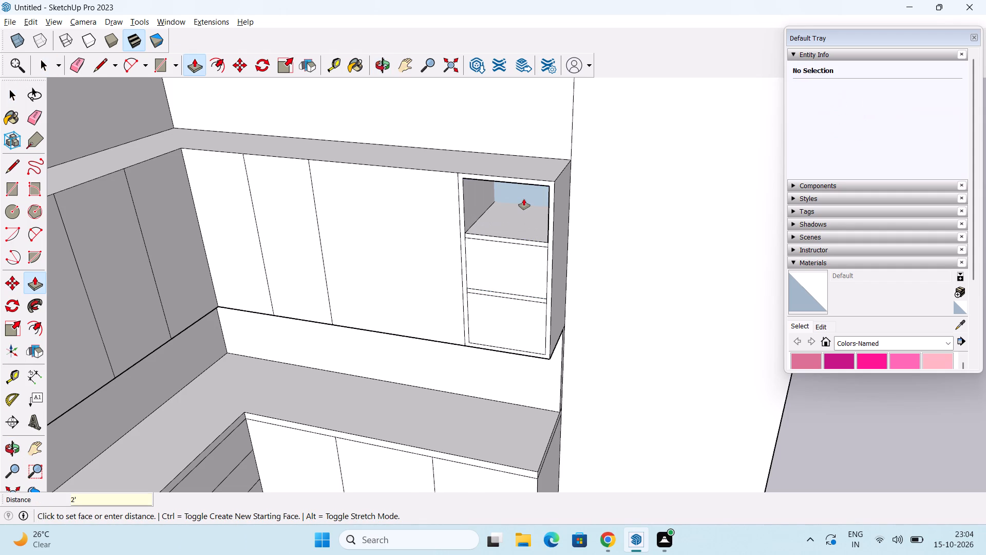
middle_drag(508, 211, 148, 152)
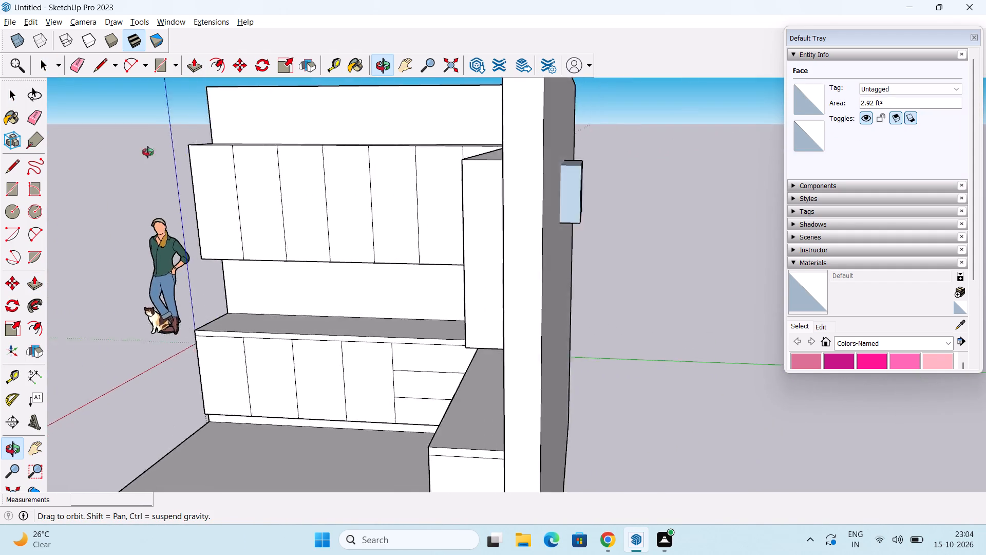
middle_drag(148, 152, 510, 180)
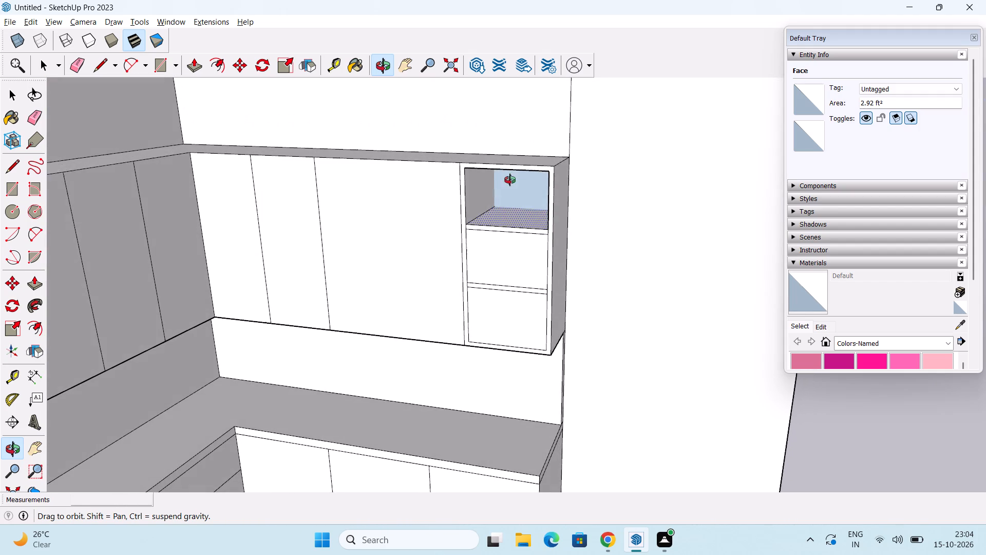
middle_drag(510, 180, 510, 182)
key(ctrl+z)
Push the end panel's top, middle and bottom sections 1' 6" inward to form three open shelf compartments.
click(503, 201)
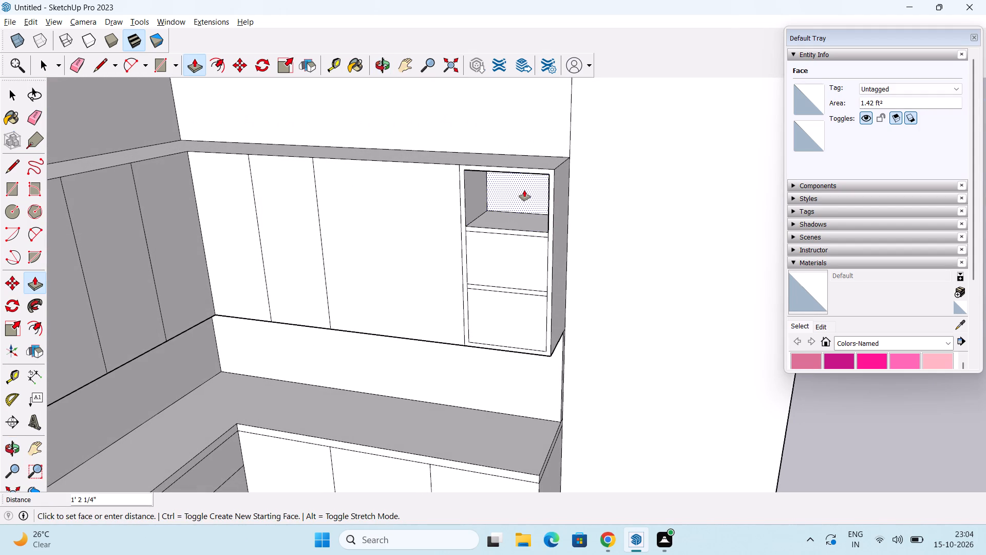
text(1'6")
key(Return)
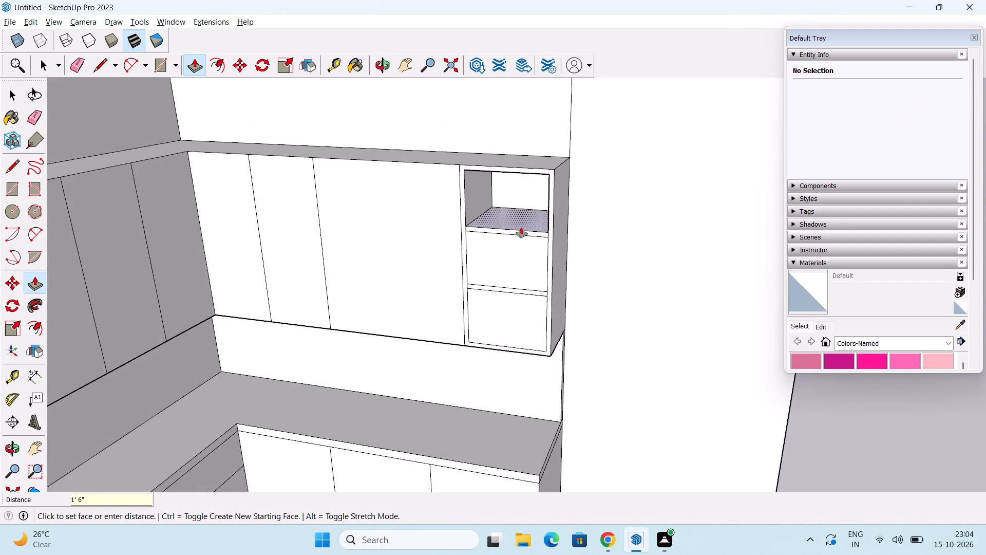
double_click(511, 255)
double_click(505, 319)
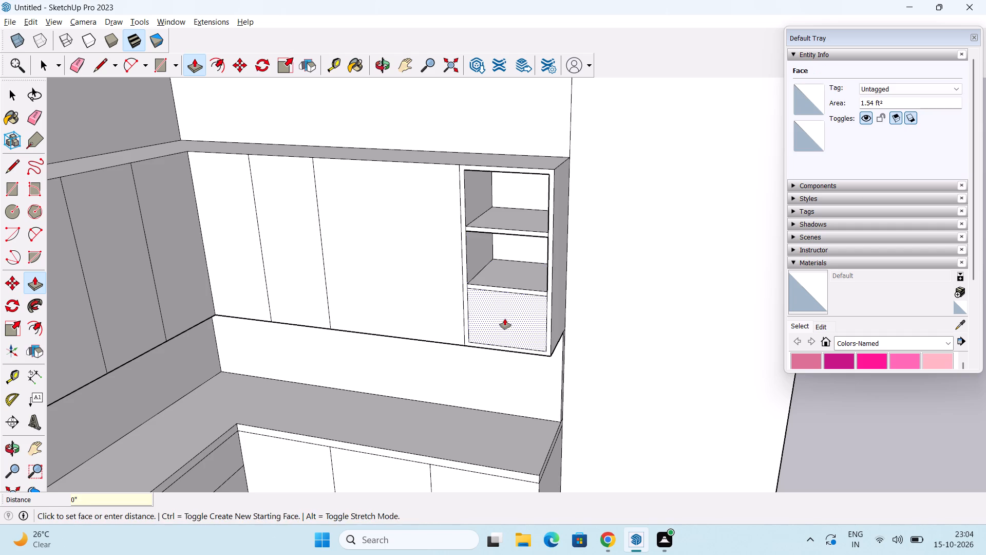
middle_drag(505, 318, 573, 316)
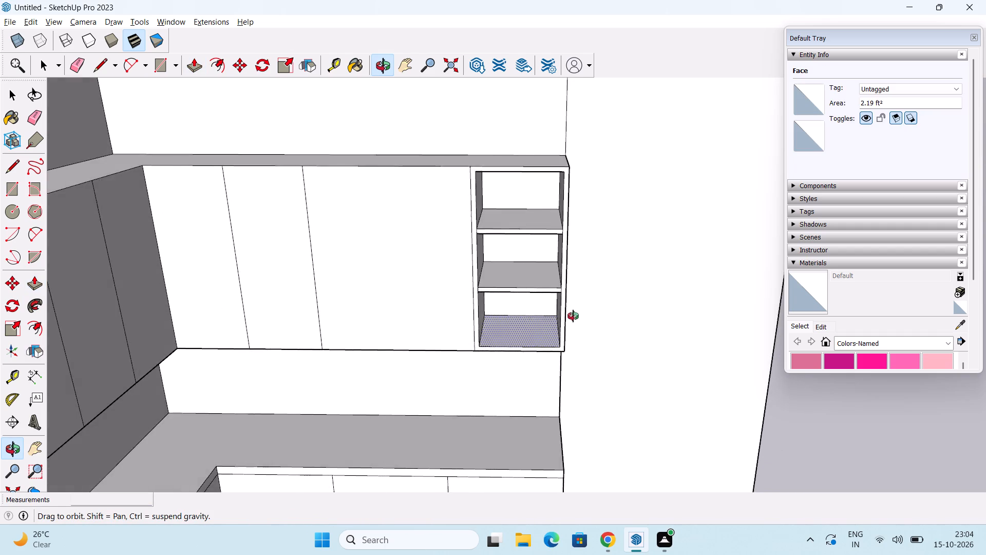
middle_drag(573, 316, 595, 330)
key(space)
Examine the open shelf unit and the whole L-shaped kitchen from several angles.
middle_drag(529, 219, 414, 159)
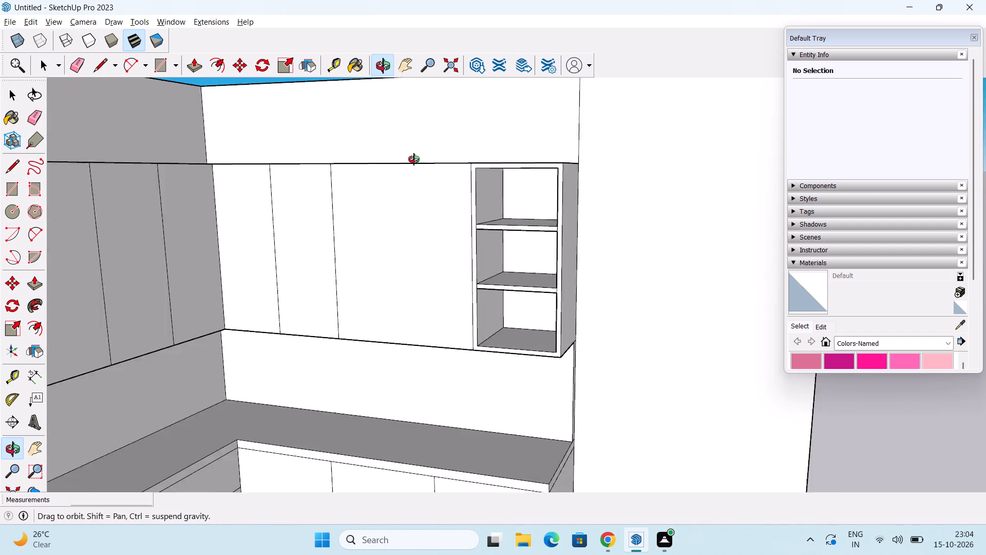
middle_drag(414, 159, 286, 166)
scroll(129, 220, up, 1)
middle_drag(133, 220, 258, 130)
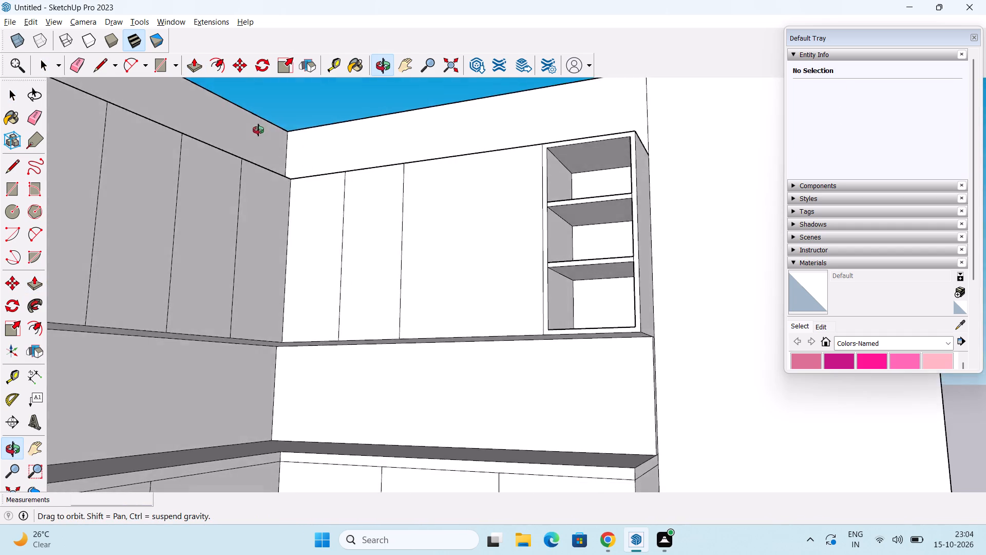
middle_drag(258, 130, 297, 207)
scroll(314, 208, down, 6)
middle_drag(359, 272, 329, 276)
shift+middle_drag(335, 276, 393, 257)
scroll(393, 257, down, 2)
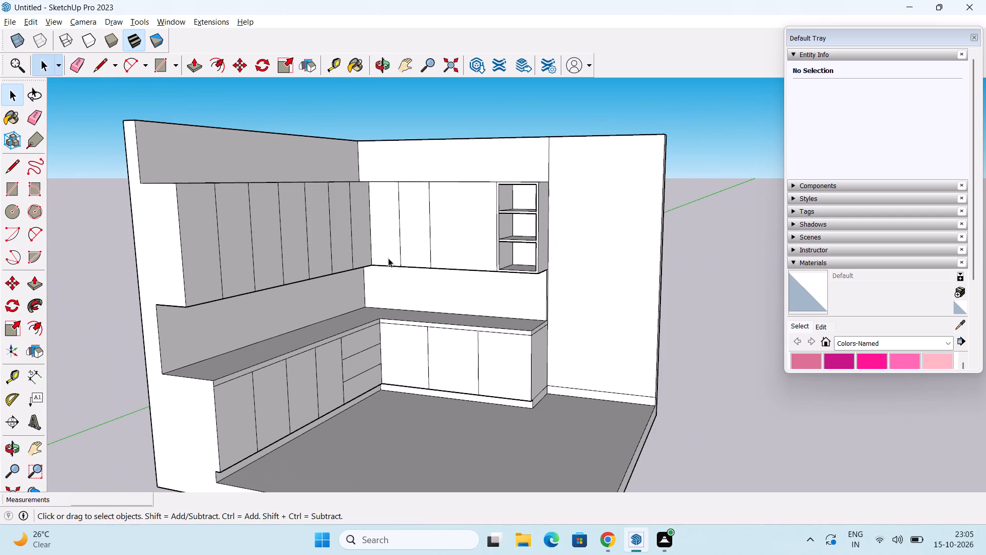
middle_drag(397, 256, 382, 281)
middle_drag(382, 284, 301, 287)
middle_drag(329, 279, 275, 261)
scroll(276, 261, up, 2)
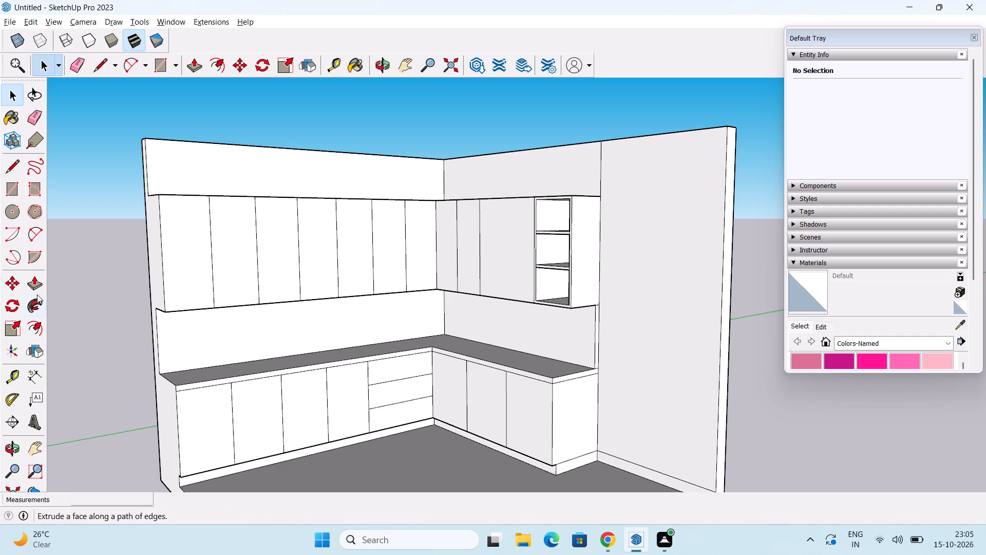
Offset the outlines of the left run's fourth and fifth wall cabinet doors, counted from the outer end, inward by 2".
click(36, 333)
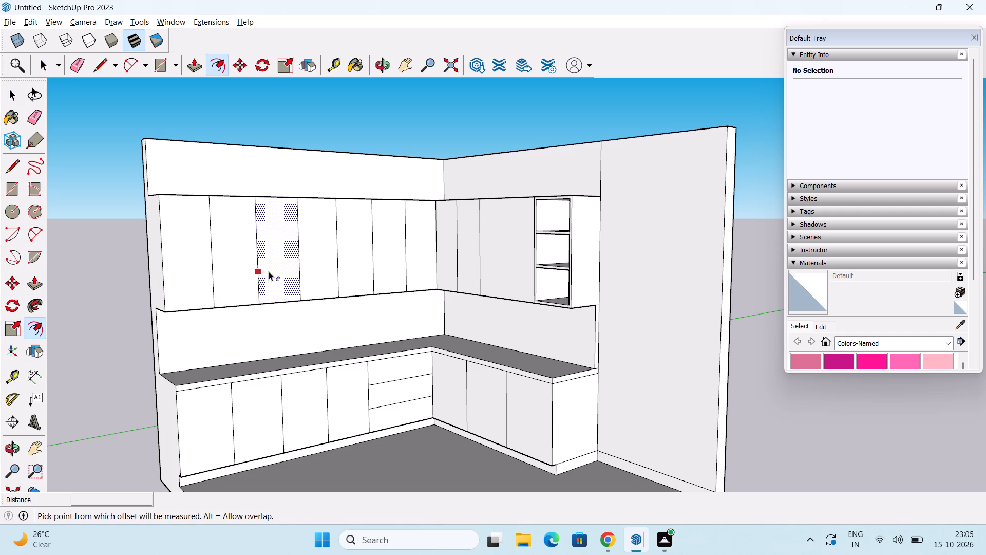
click(304, 262)
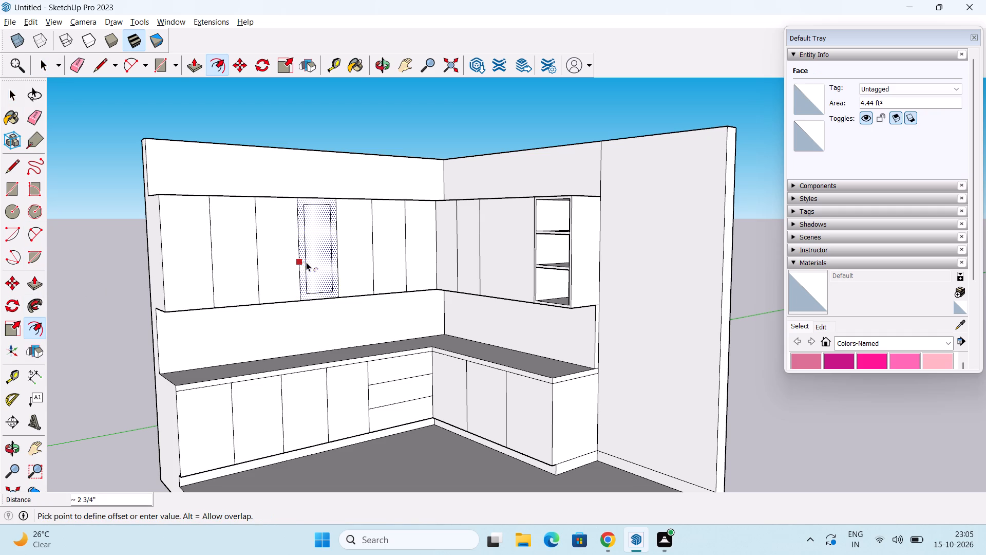
text(1")
key(Return)
text(2")
key(Return)
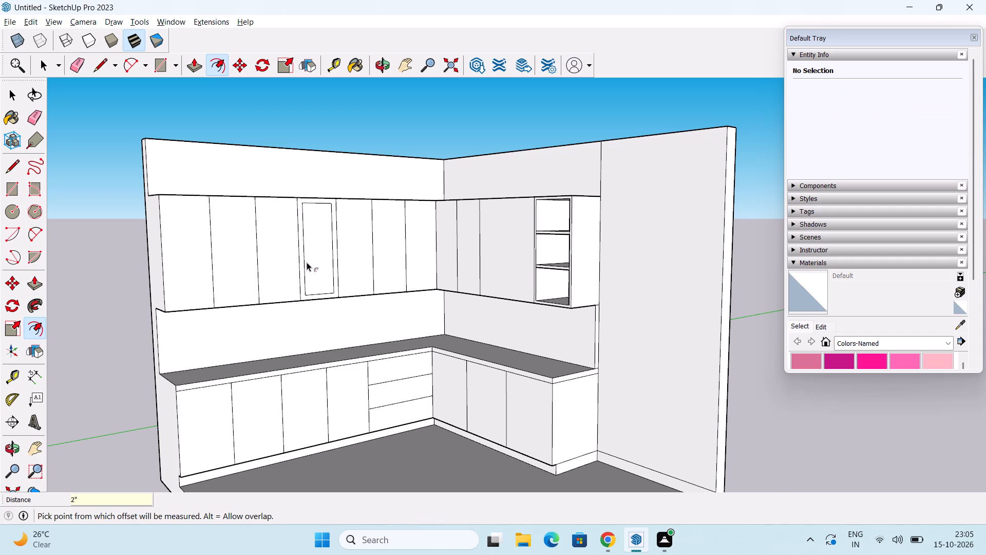
scroll(307, 262, up, 1)
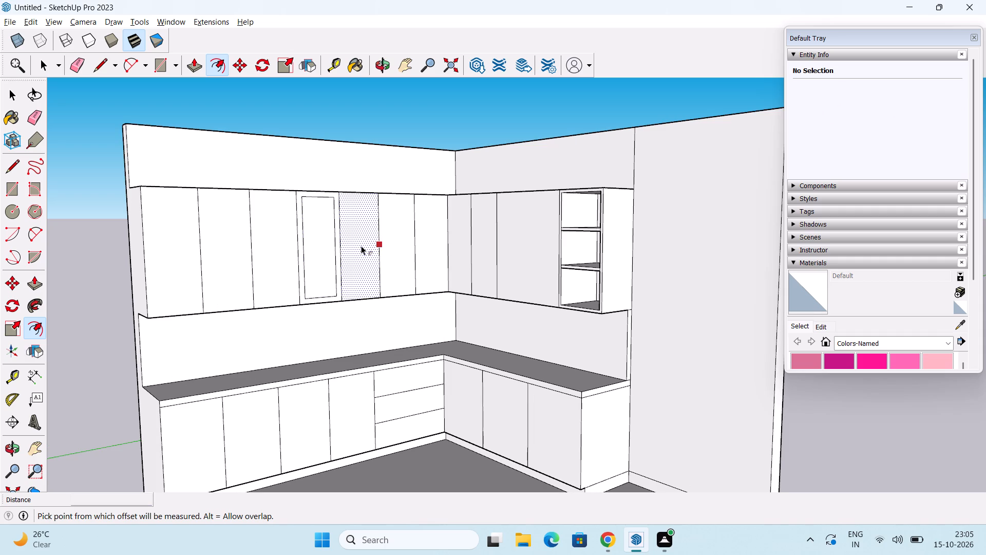
double_click(355, 247)
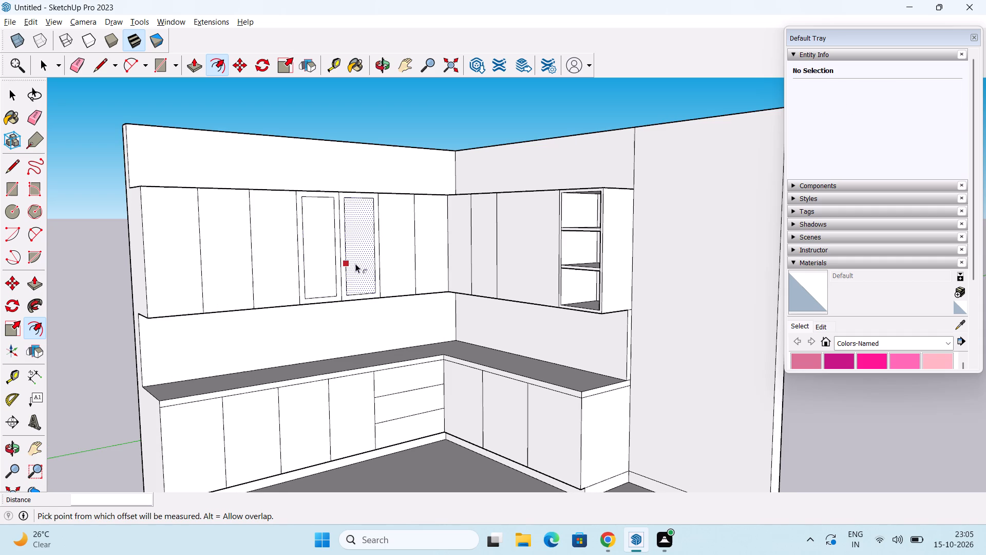
middle_drag(355, 264, 370, 273)
key(space)
Copy the fourth door's inset top edge 3' down to its bottom edge and divide the height into 3 equal sections.
scroll(305, 246, up, 2)
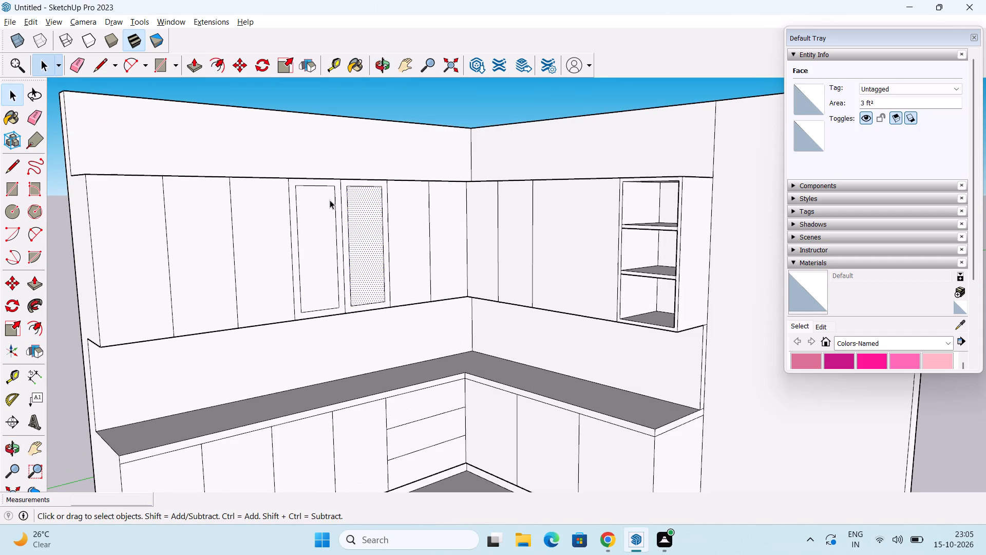
click(308, 186)
key(m)
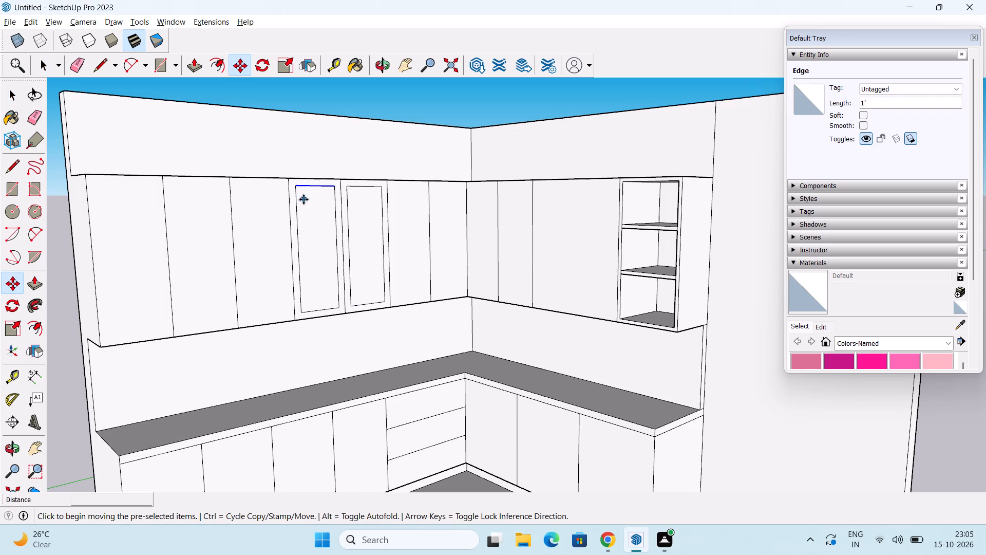
ctrl+scroll(283, 210, up, 2)
click(300, 182)
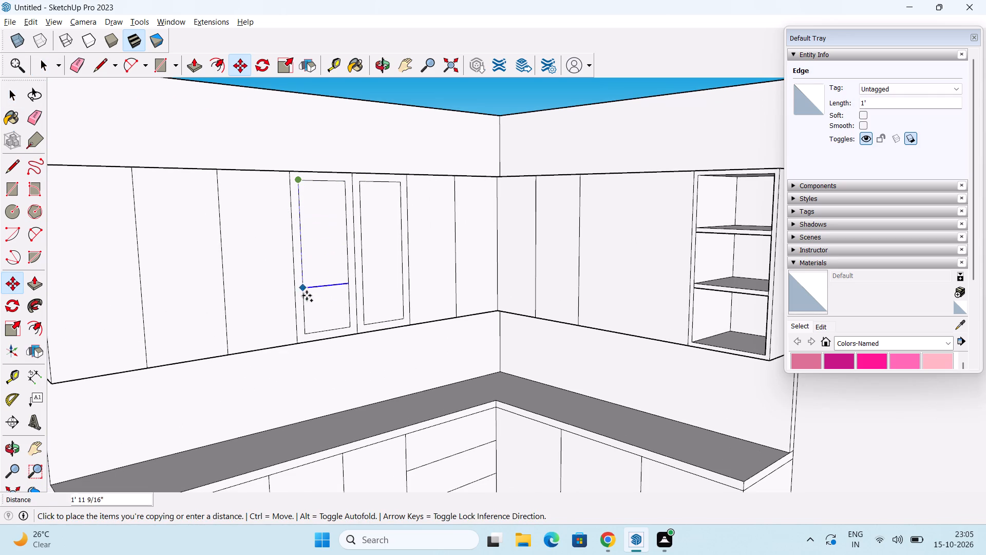
click(308, 335)
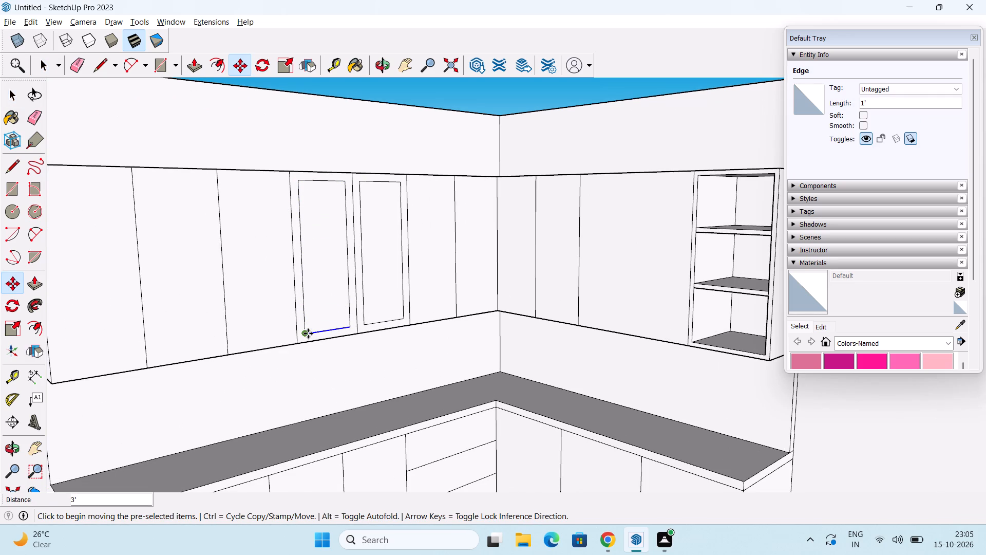
text(/3)
key(Return)
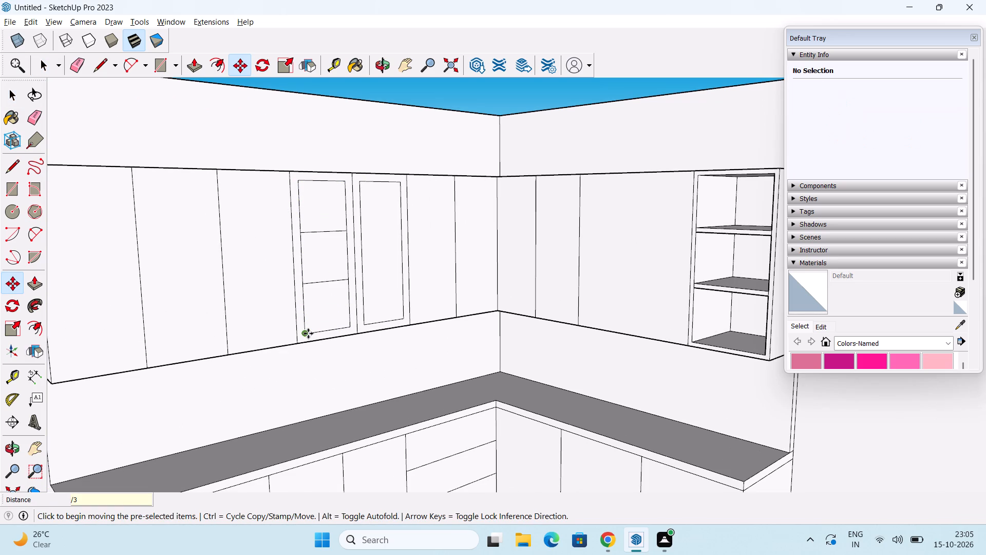
middle_drag(395, 269, 349, 261)
key(space)
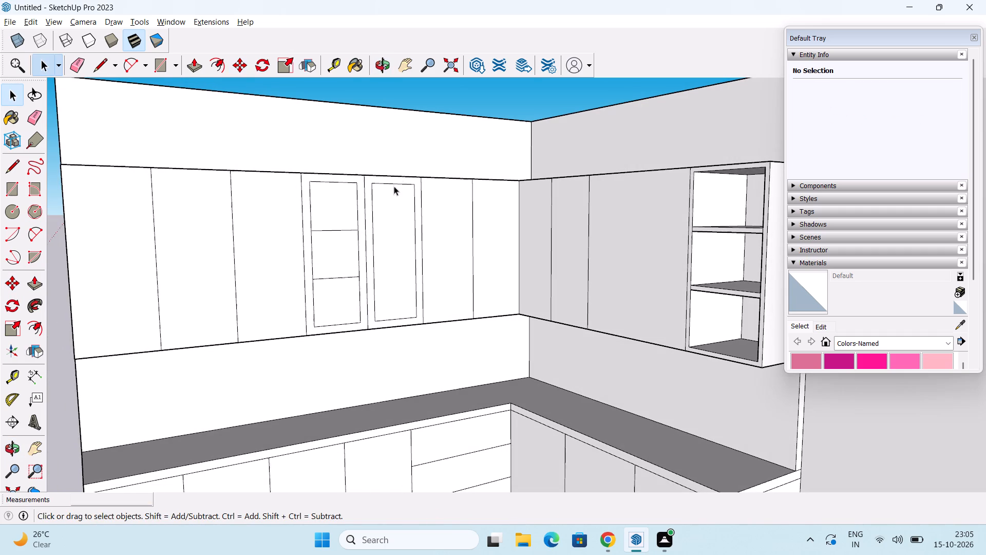
Copy the fifth wall cabinet door's inset top edge 3' down to its bottom edge and divide the height into 3 equal sections.
click(401, 185)
key(m)
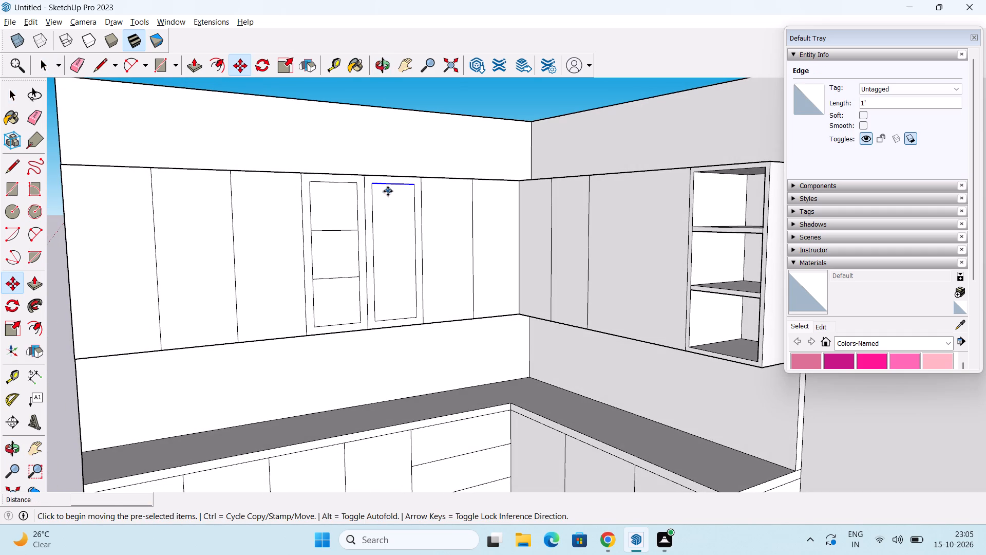
click(373, 186)
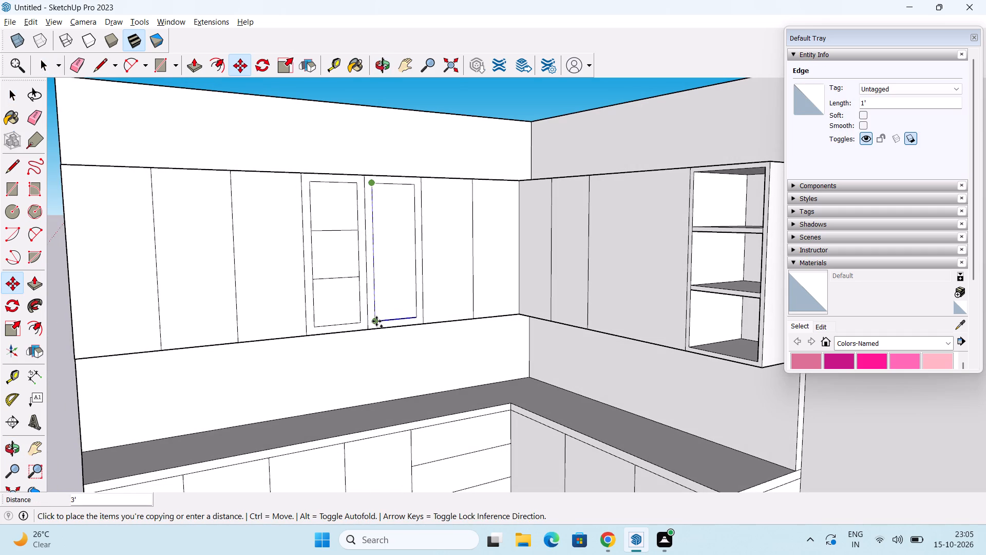
click(376, 321)
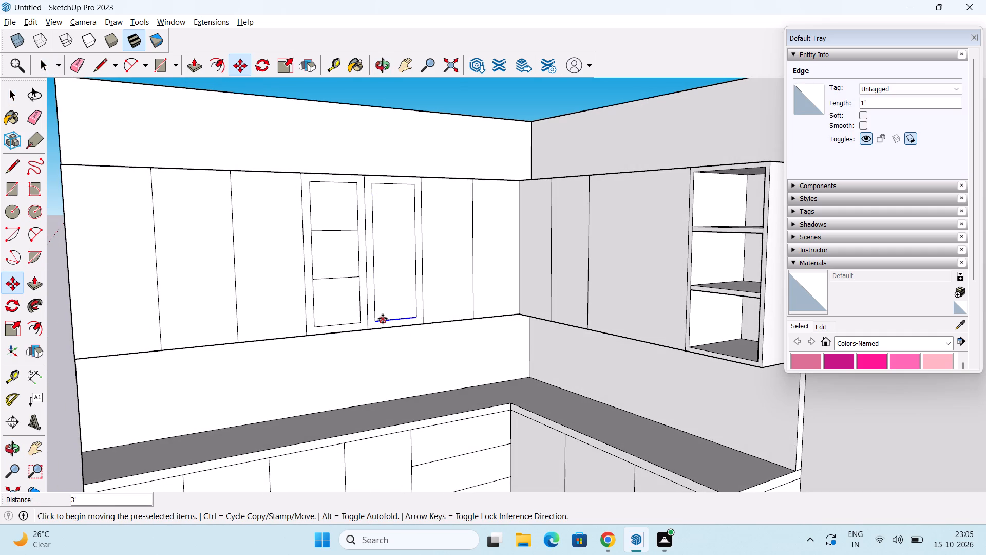
key(BackSpace)
key(BackSpace)
text(/3)
key(Return)
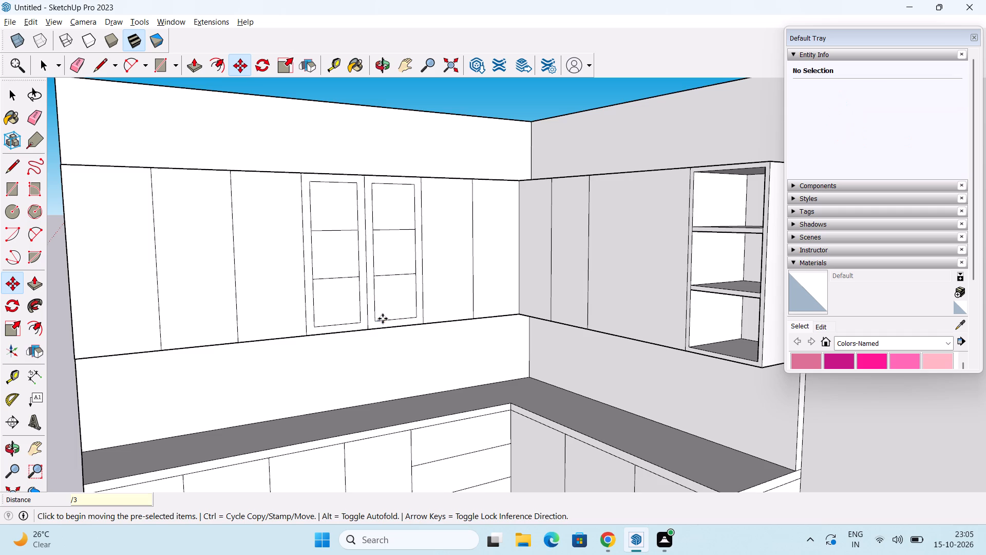
Copy both divider lines of the fourth wall cabinet door 1" upward to outline two 1" thick shelf edges.
middle_drag(406, 302, 383, 298)
scroll(356, 217, up, 2)
middle_drag(356, 217, 314, 232)
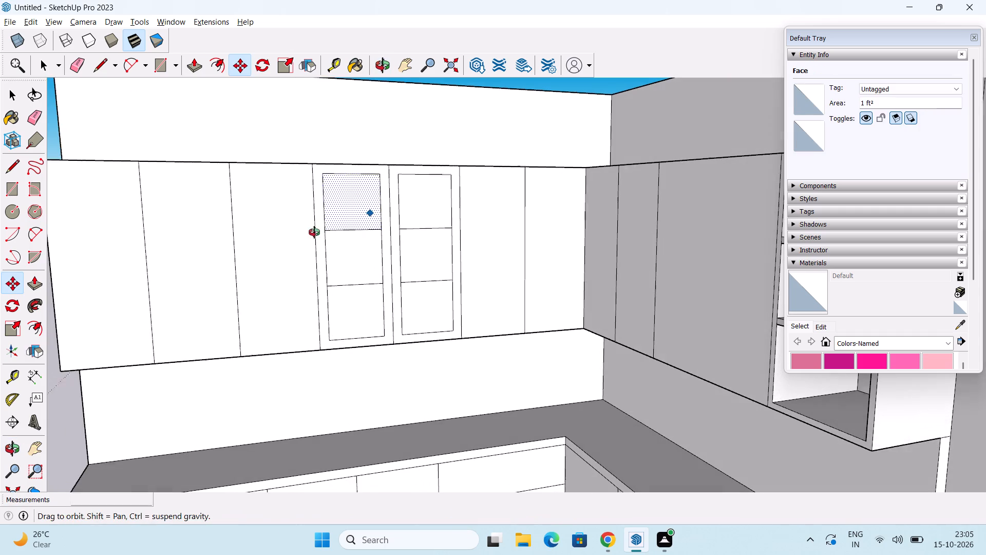
middle_drag(314, 232, 314, 232)
key(space)
scroll(330, 244, up, 1)
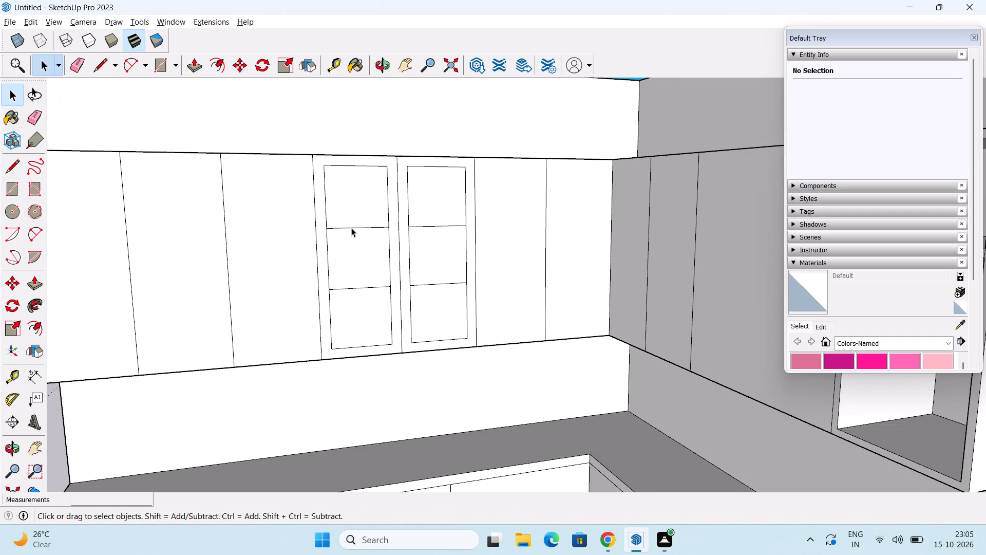
click(351, 228)
key(m)
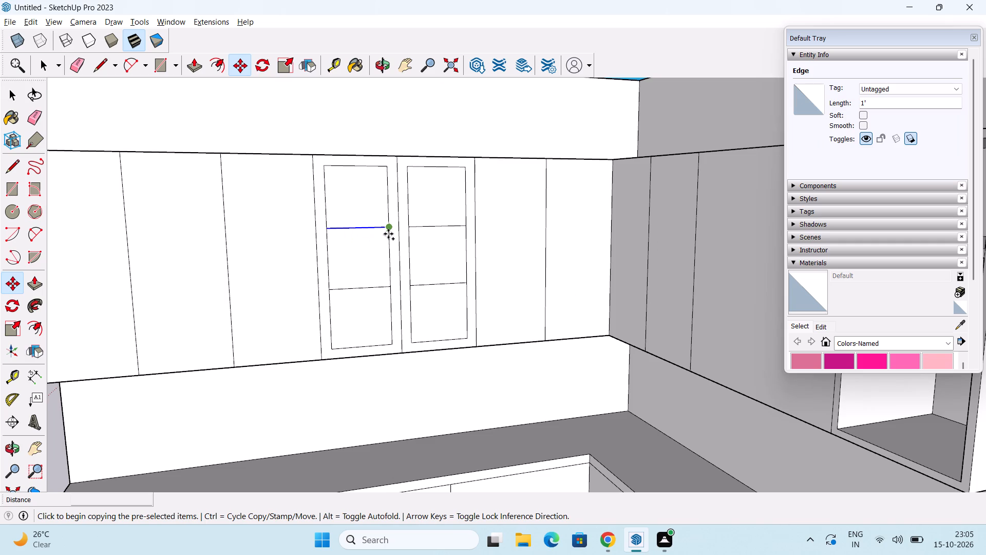
click(389, 234)
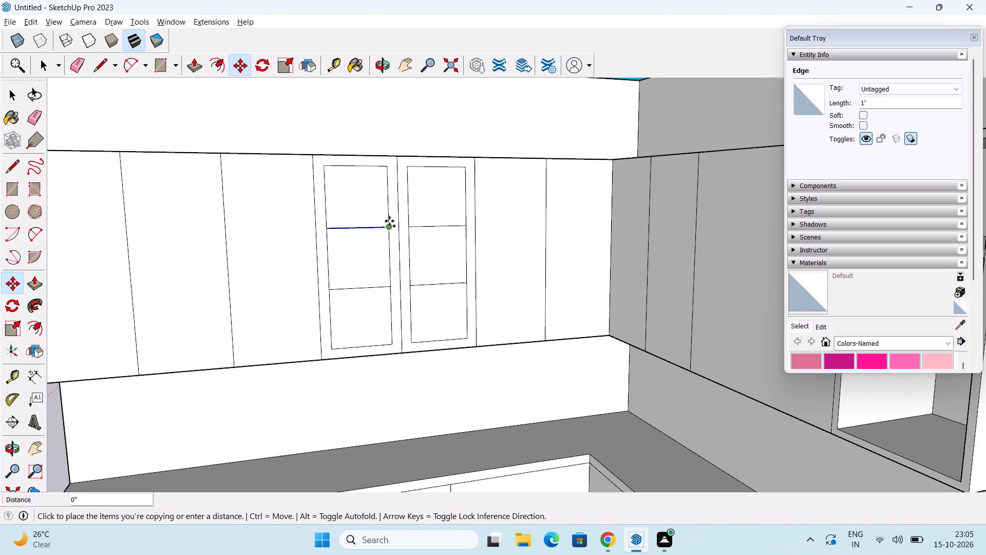
click(389, 216)
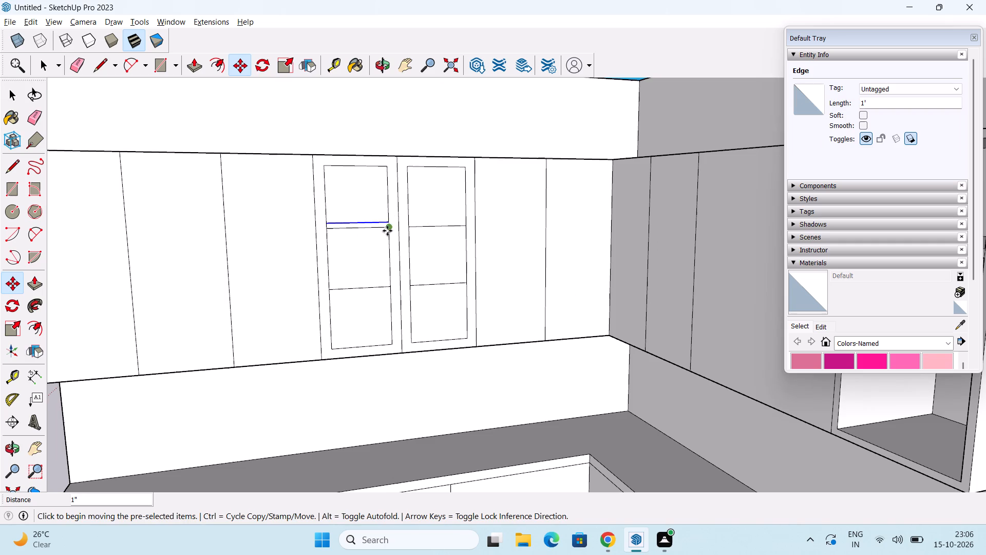
key(space)
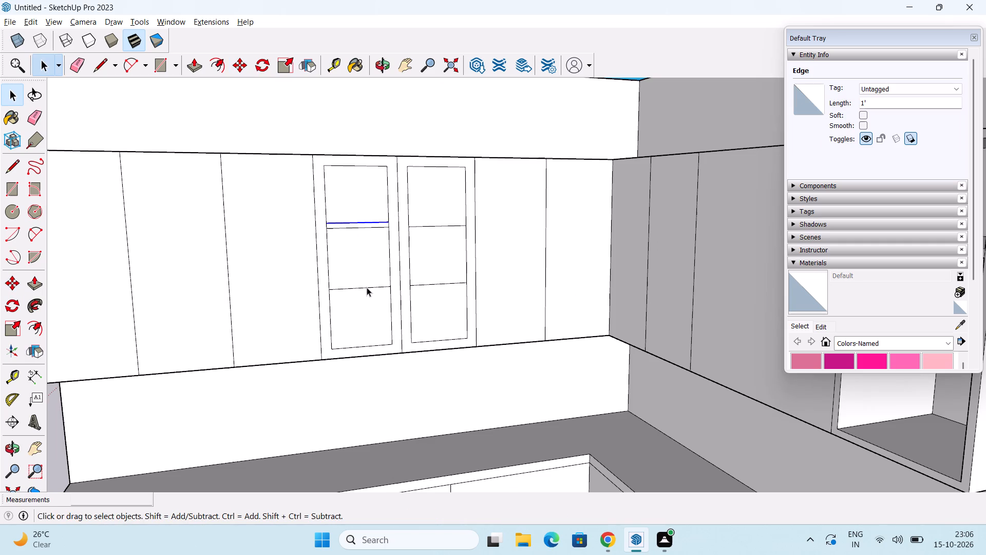
click(367, 287)
key(m)
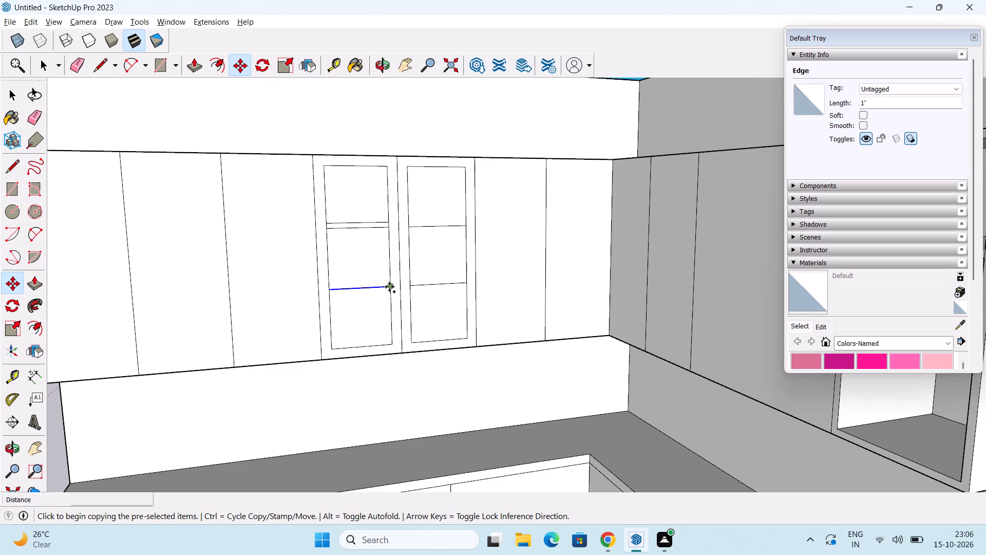
click(389, 287)
click(391, 279)
key(space)
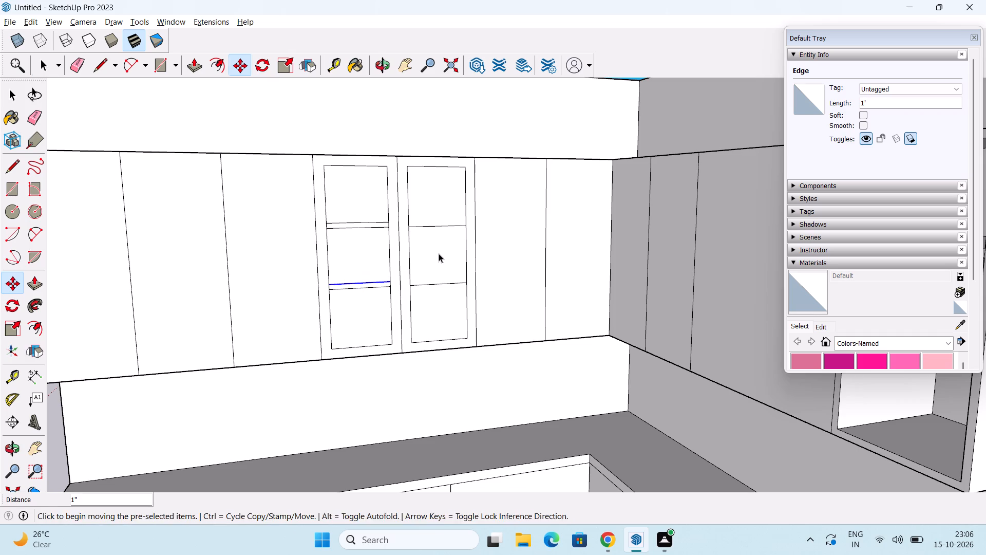
Copy both divider lines of the fifth wall cabinet door 1" upward to outline its two 1" thick shelf edges.
click(437, 226)
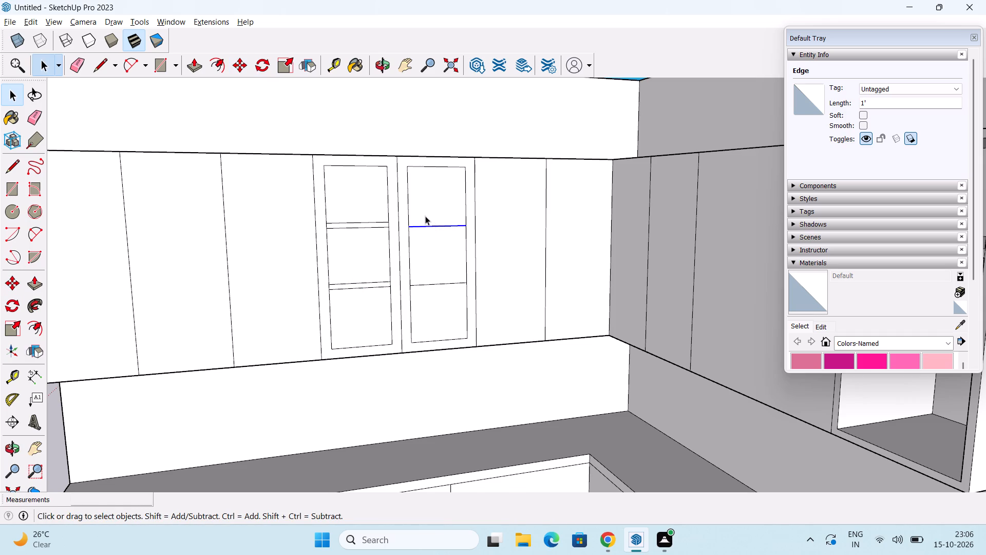
key(m)
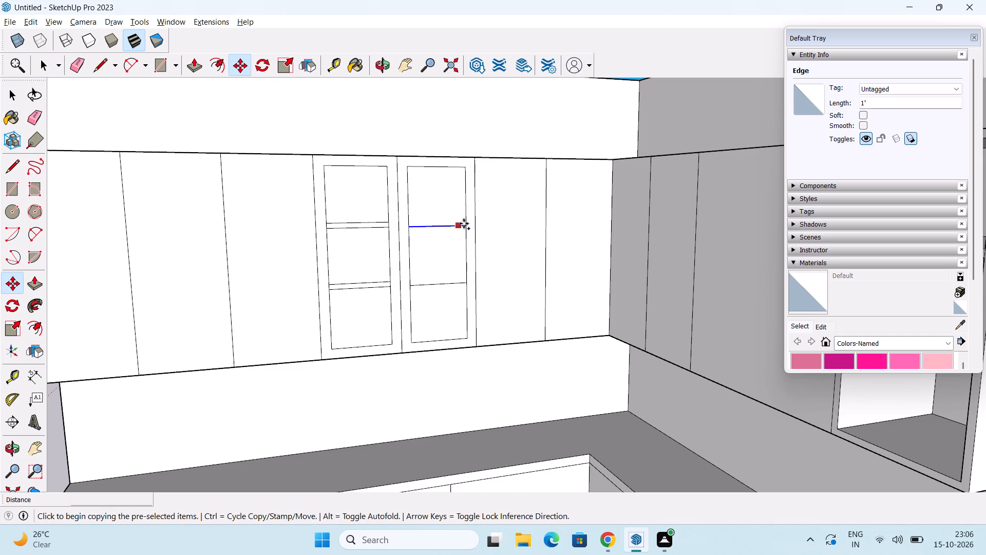
click(467, 226)
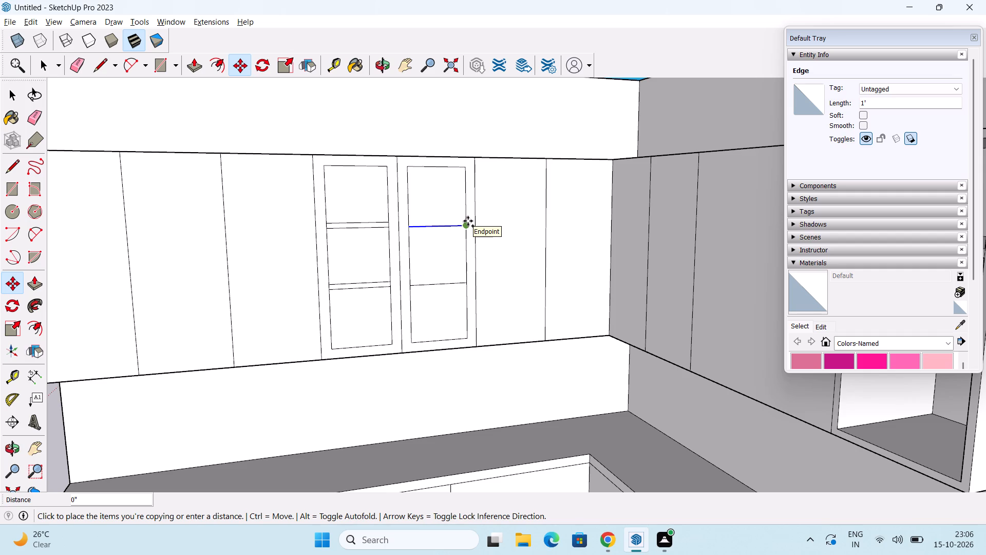
click(468, 217)
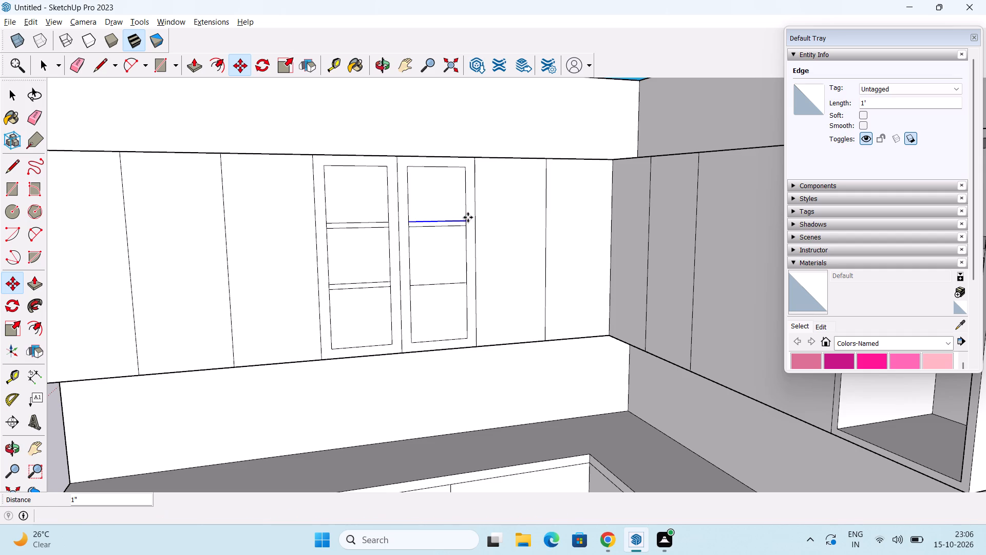
key(space)
click(443, 281)
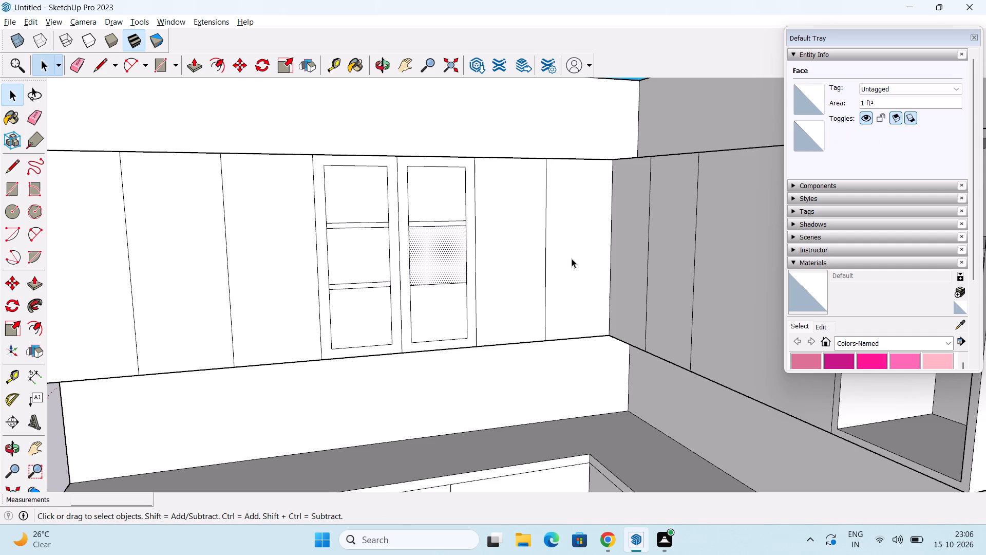
click(427, 284)
key(m)
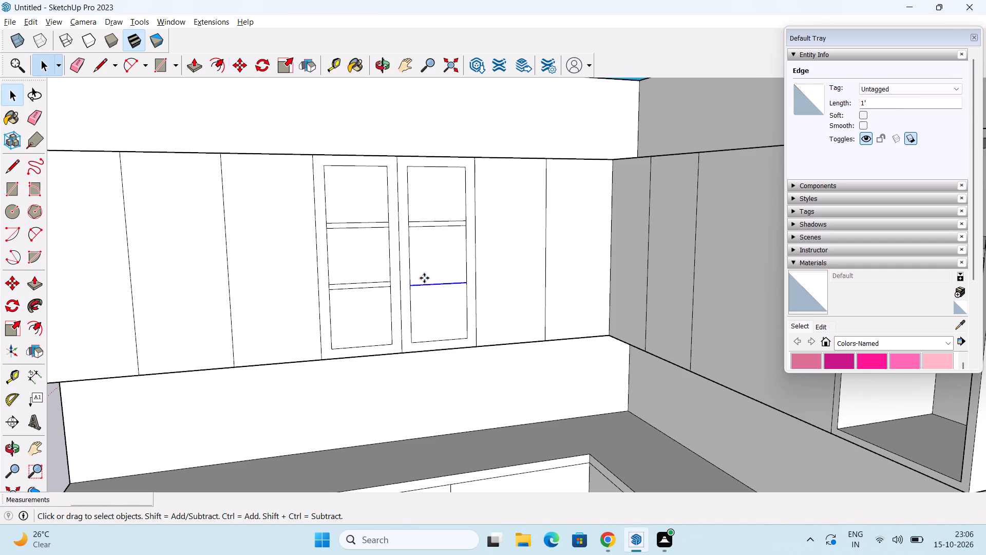
click(467, 285)
click(468, 274)
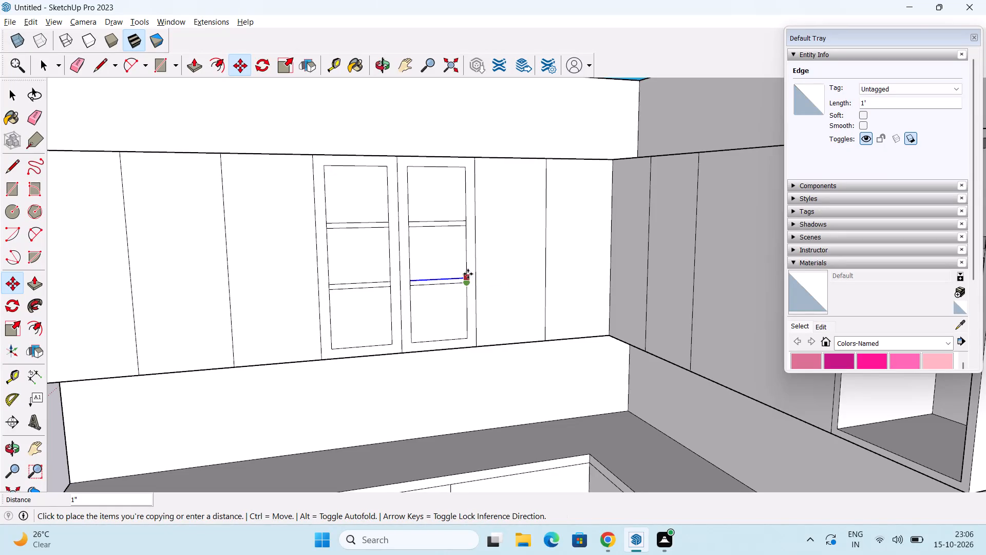
key(space)
Push the fourth door's three sections and the fifth door's top and middle sections 1' 6" inward to form open shelf compartments.
scroll(450, 282, down, 2)
middle_drag(462, 282, 497, 300)
key(p)
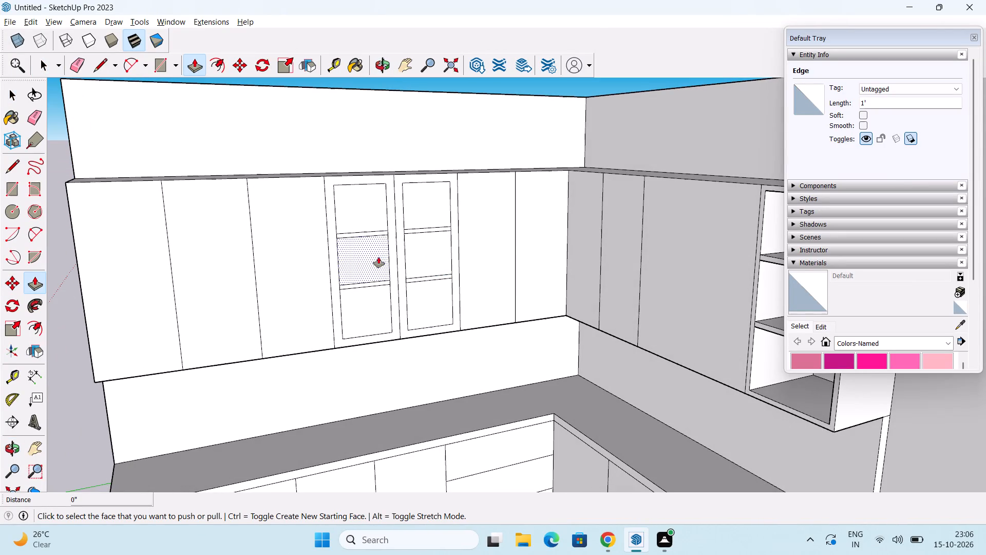
double_click(371, 214)
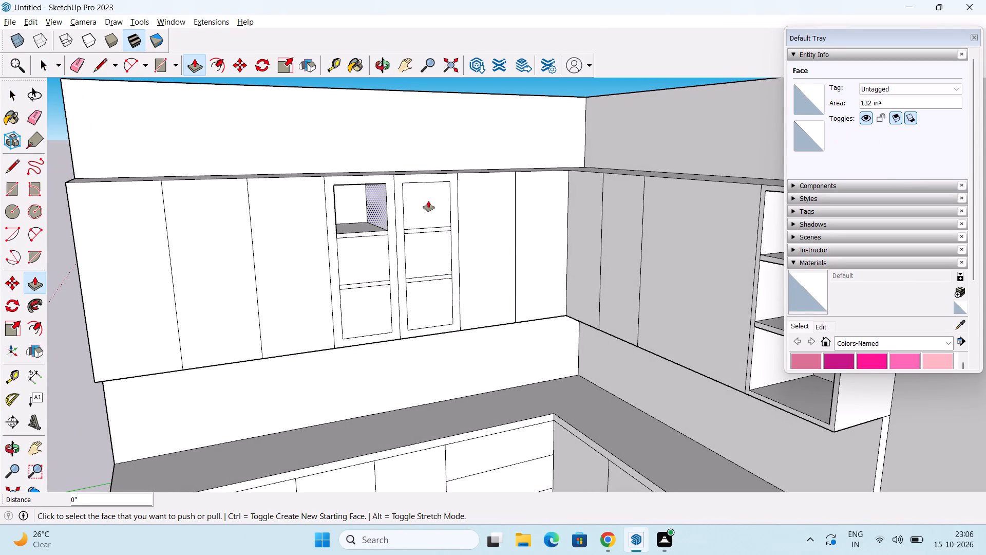
double_click(428, 201)
double_click(369, 254)
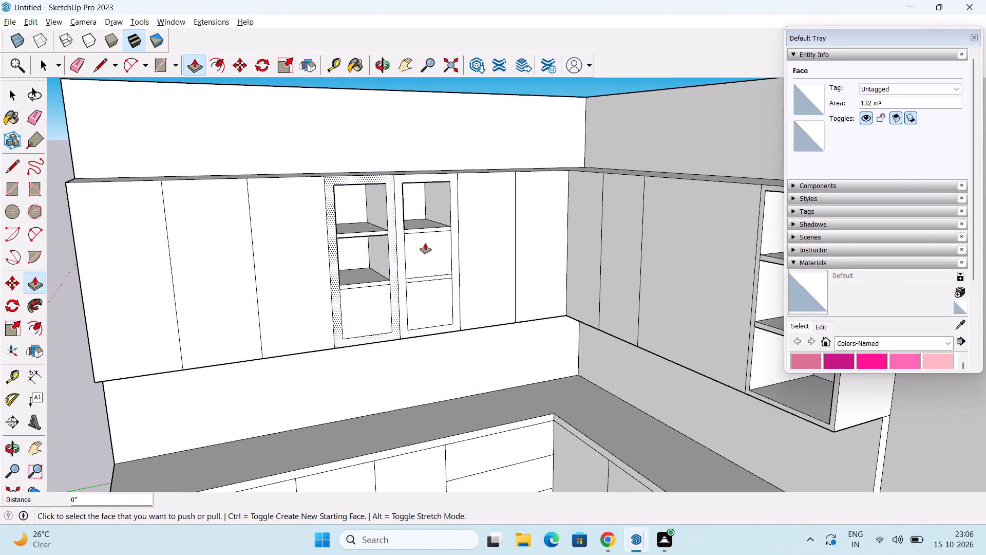
double_click(425, 243)
double_click(371, 300)
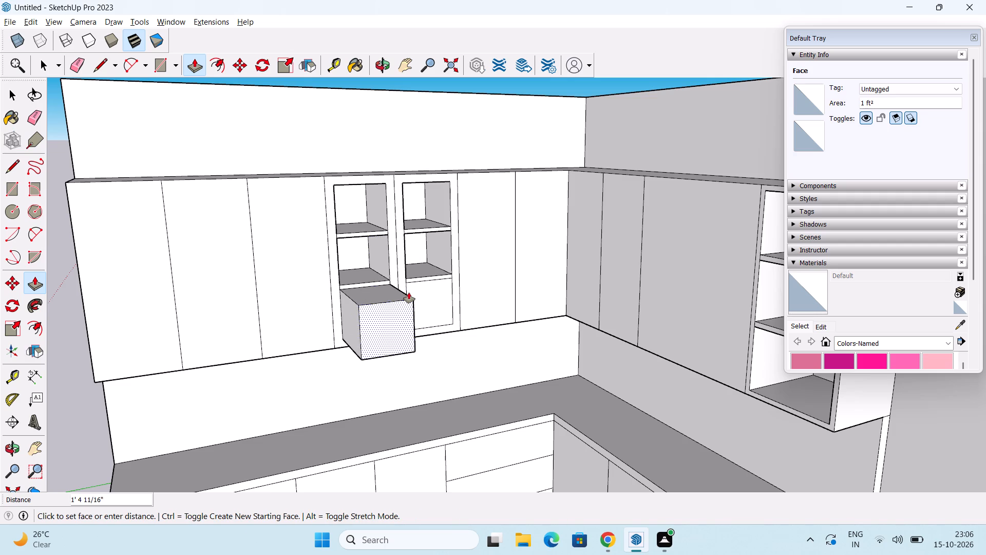
key(Escape)
click(377, 303)
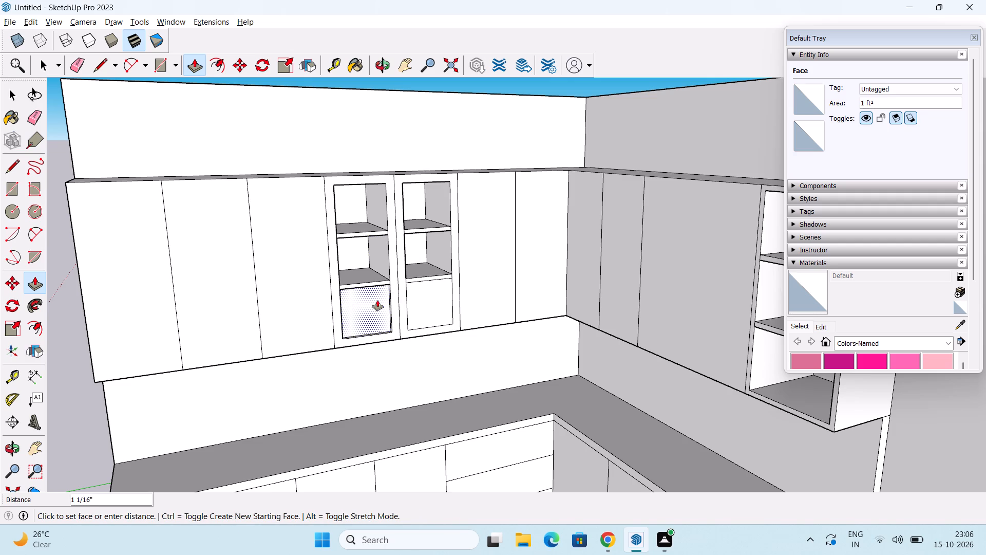
click(369, 250)
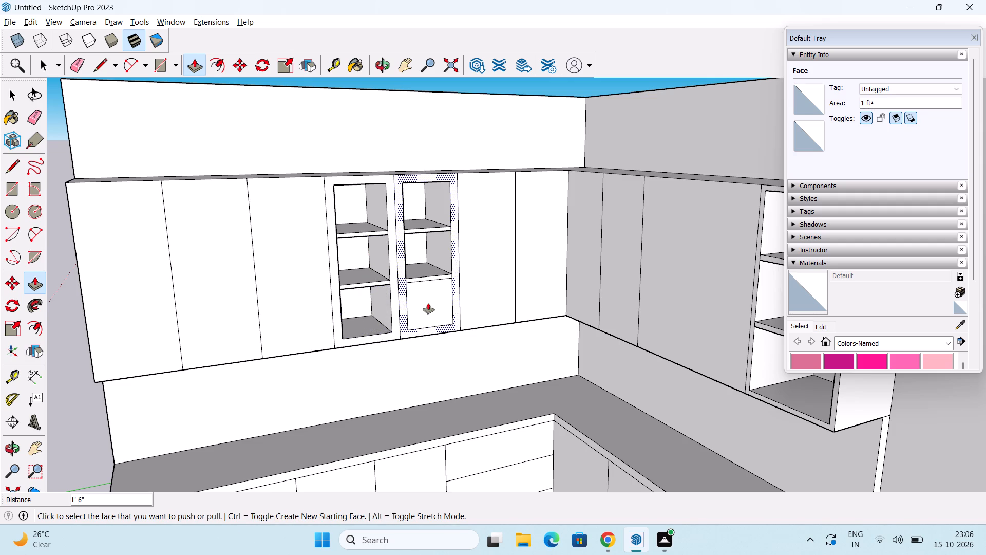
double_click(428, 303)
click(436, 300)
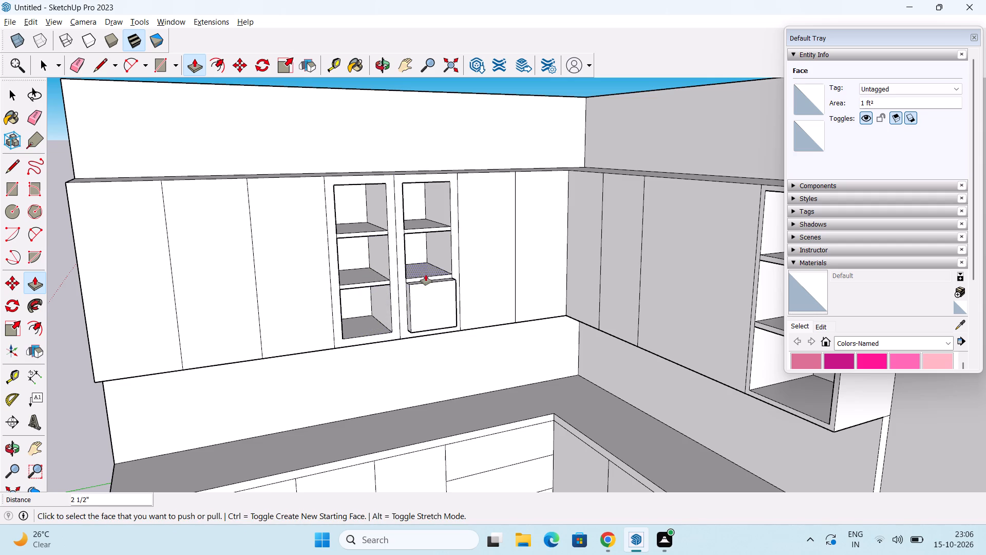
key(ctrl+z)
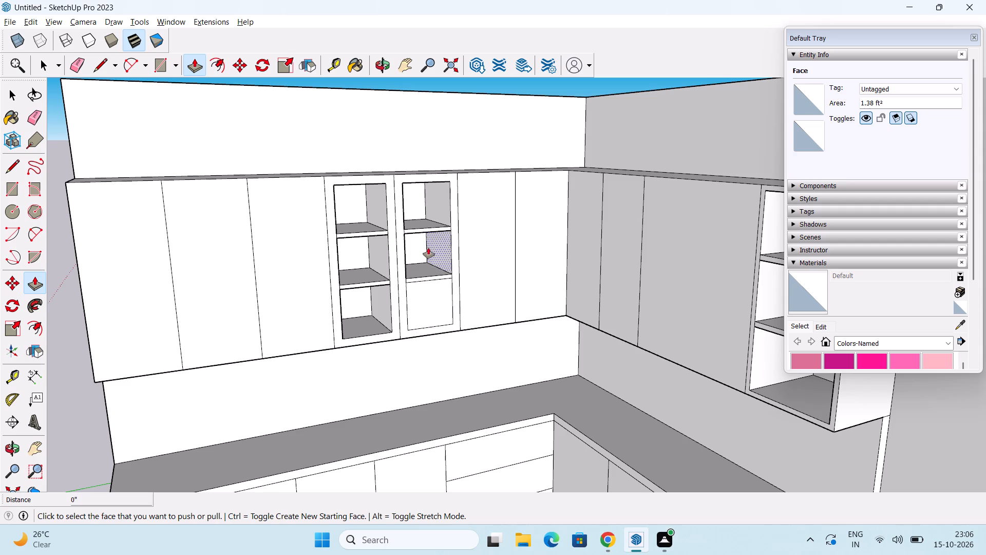
Push the fifth door's bottom section 1' 6" inward, level with the depth of the compartment above it.
click(420, 305)
click(428, 246)
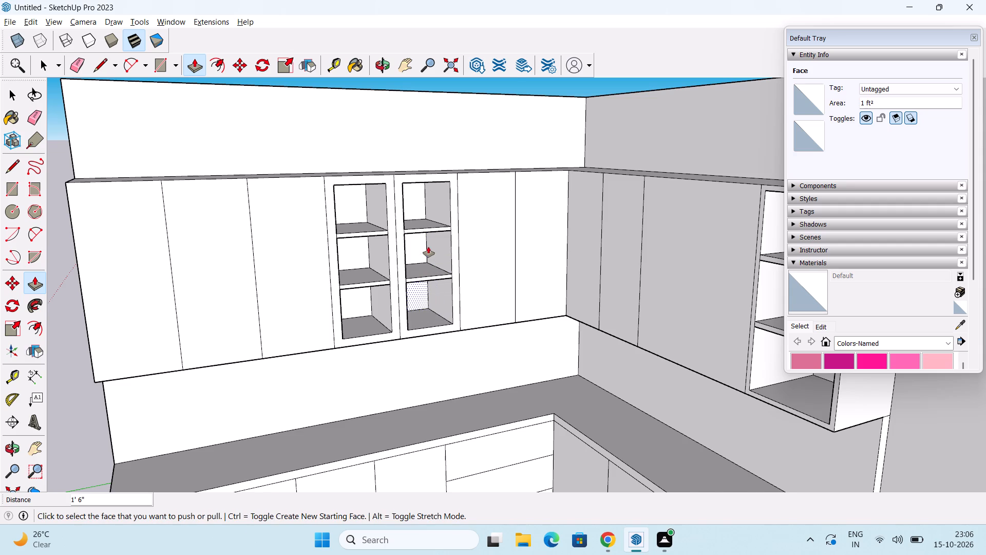
Examine the new open shelf compartments and the whole L-shaped kitchen from several angles.
scroll(432, 258, down, 2)
middle_drag(444, 306, 566, 312)
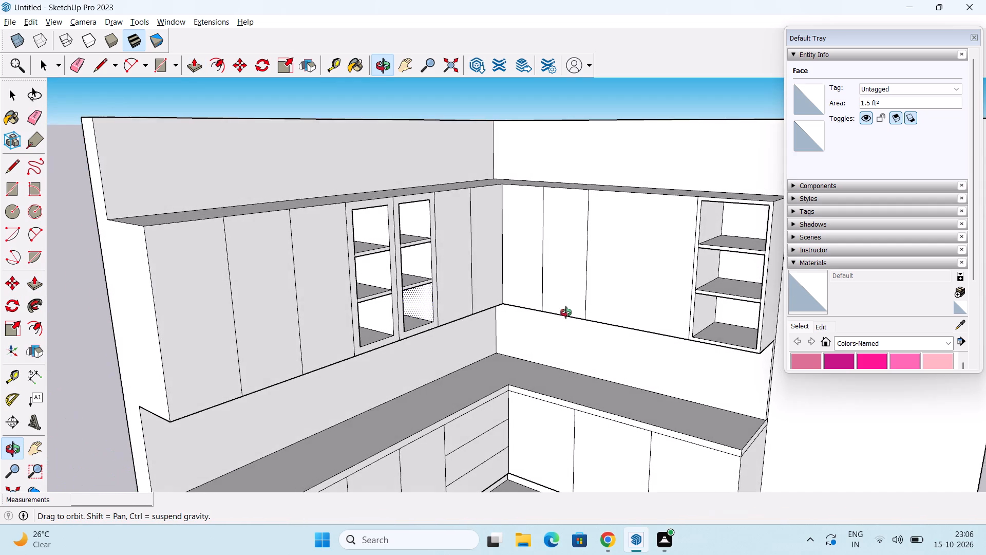
middle_drag(566, 312, 557, 317)
key(space)
scroll(552, 299, down, 5)
middle_drag(553, 303, 501, 321)
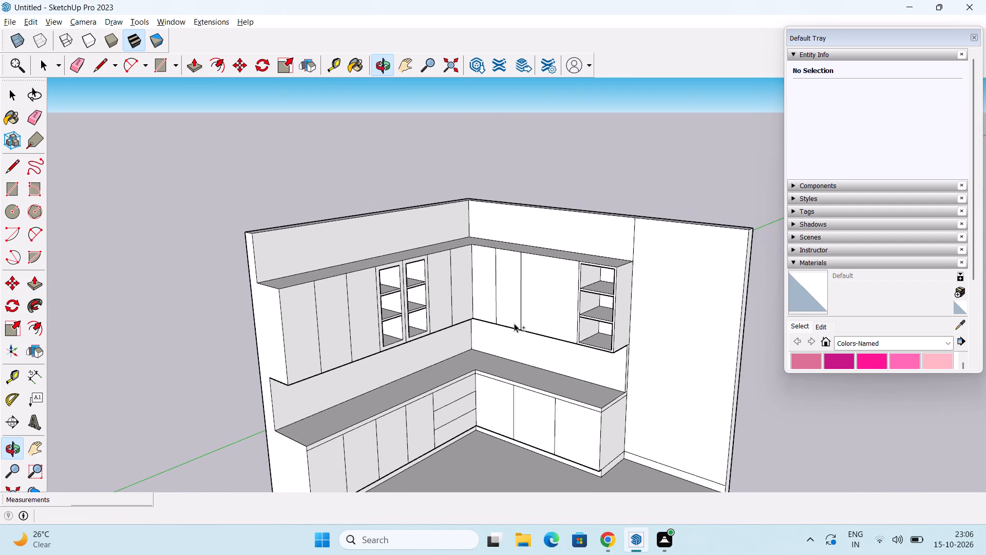
middle_drag(516, 332, 544, 320)
scroll(547, 314, down, 2)
shift+middle_drag(560, 312, 514, 311)
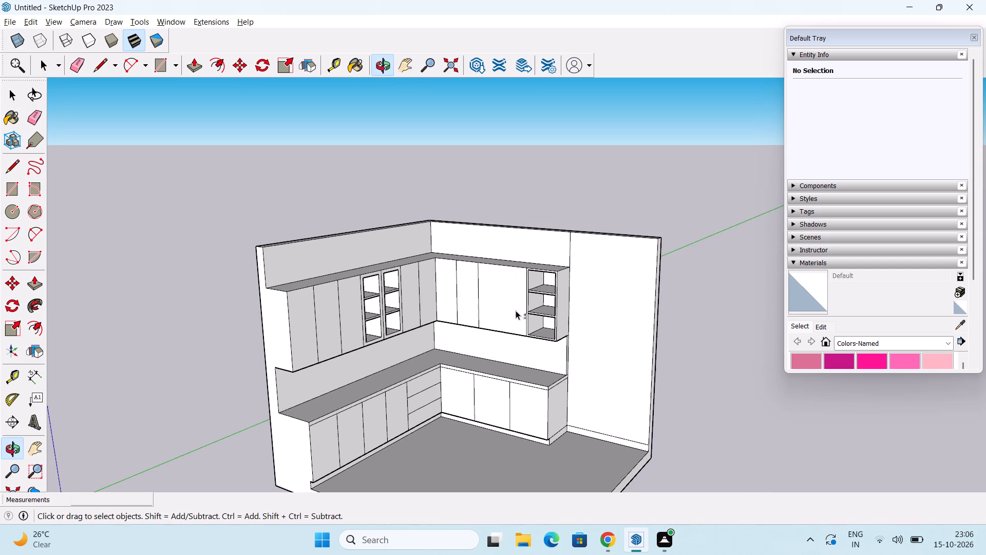
middle_drag(558, 290, 643, 299)
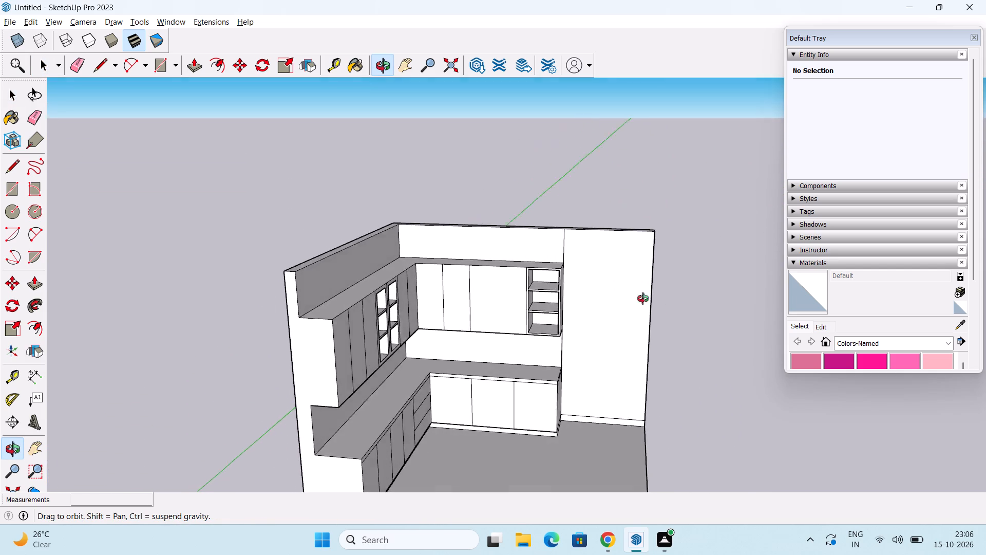
middle_drag(643, 299, 617, 295)
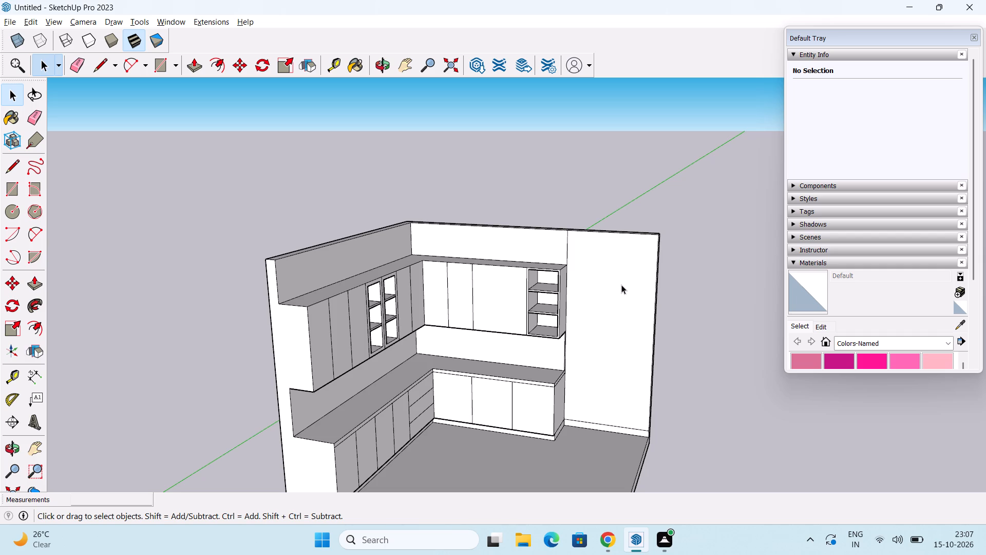
middle_drag(584, 297, 587, 267)
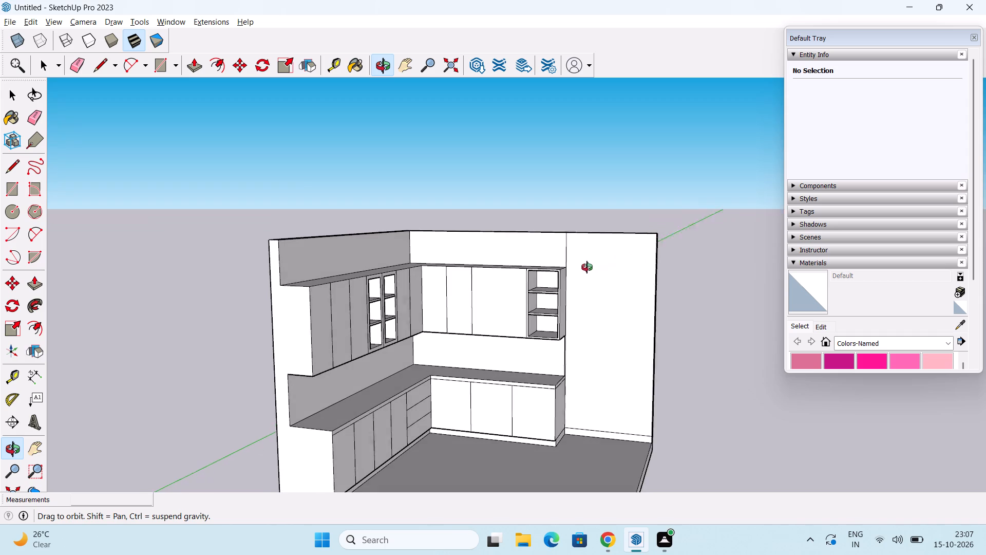
Push the wide wall cabinet front beside the open end shelf unit back flush with the wall above it.
middle_drag(587, 267, 582, 307)
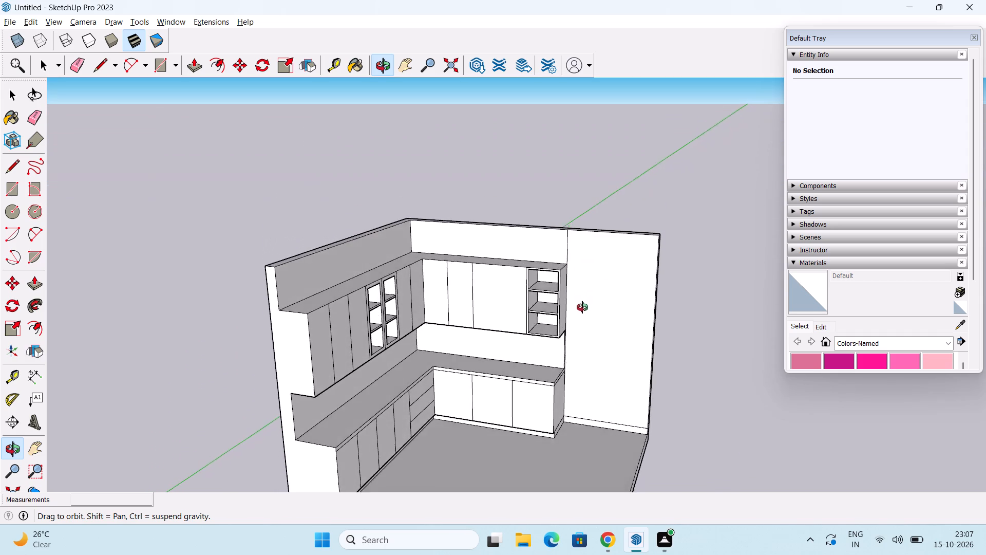
middle_drag(582, 307, 562, 306)
key(p)
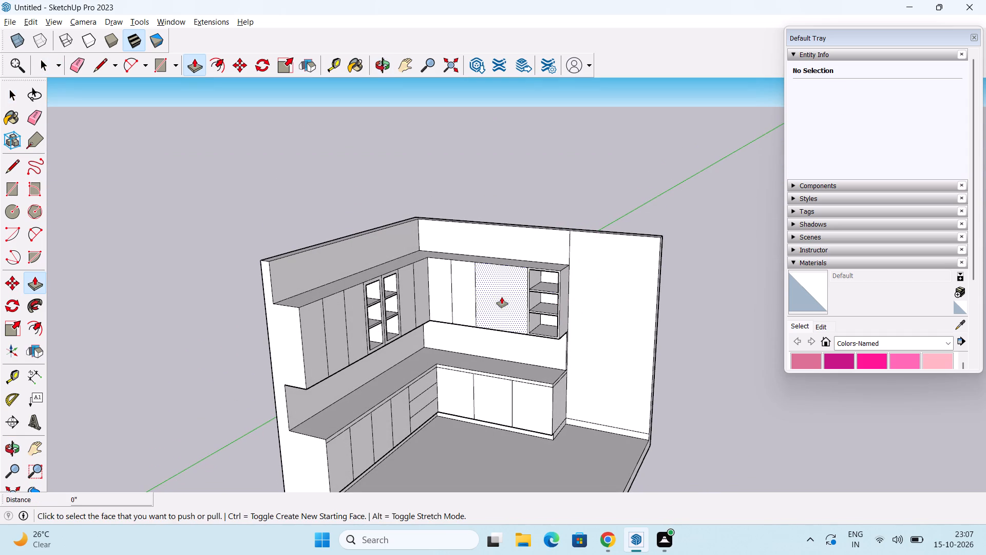
click(502, 297)
click(512, 224)
scroll(513, 249, up, 2)
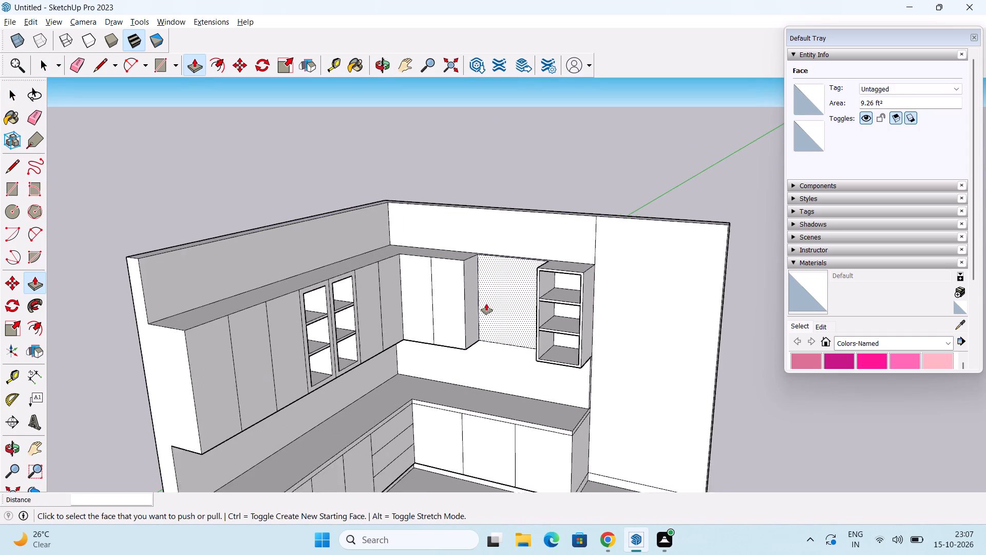
scroll(486, 304, up, 3)
middle_drag(505, 276, 510, 354)
scroll(497, 292, up, 2)
click(501, 274)
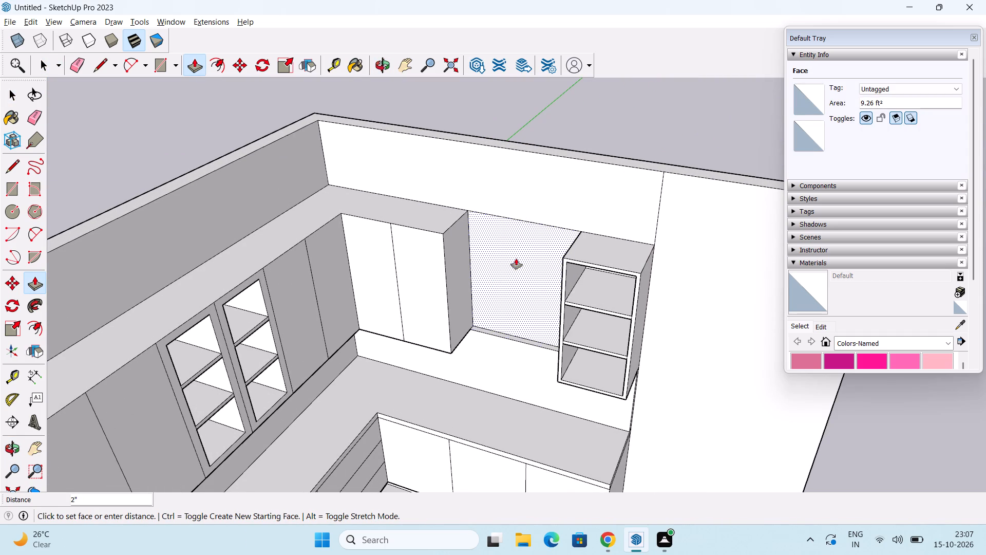
click(545, 157)
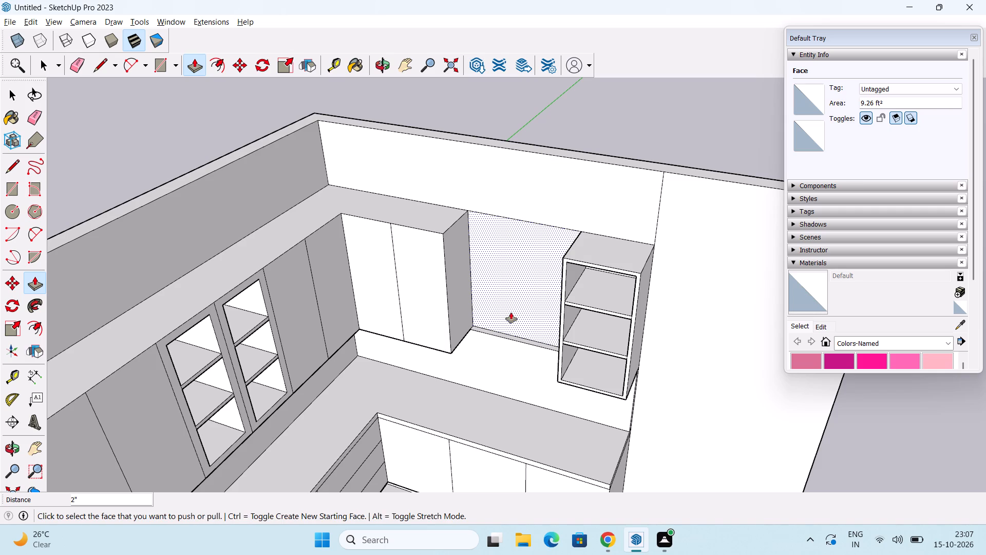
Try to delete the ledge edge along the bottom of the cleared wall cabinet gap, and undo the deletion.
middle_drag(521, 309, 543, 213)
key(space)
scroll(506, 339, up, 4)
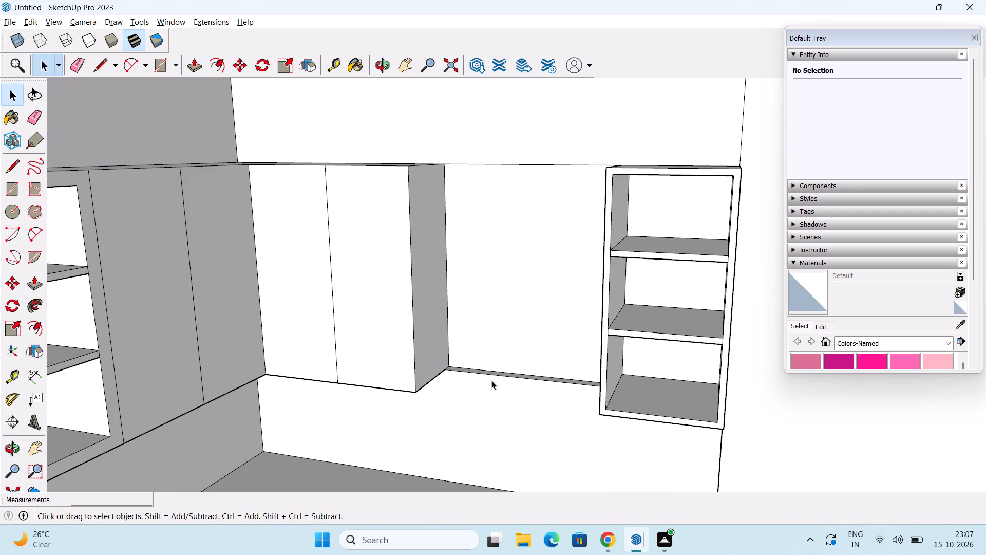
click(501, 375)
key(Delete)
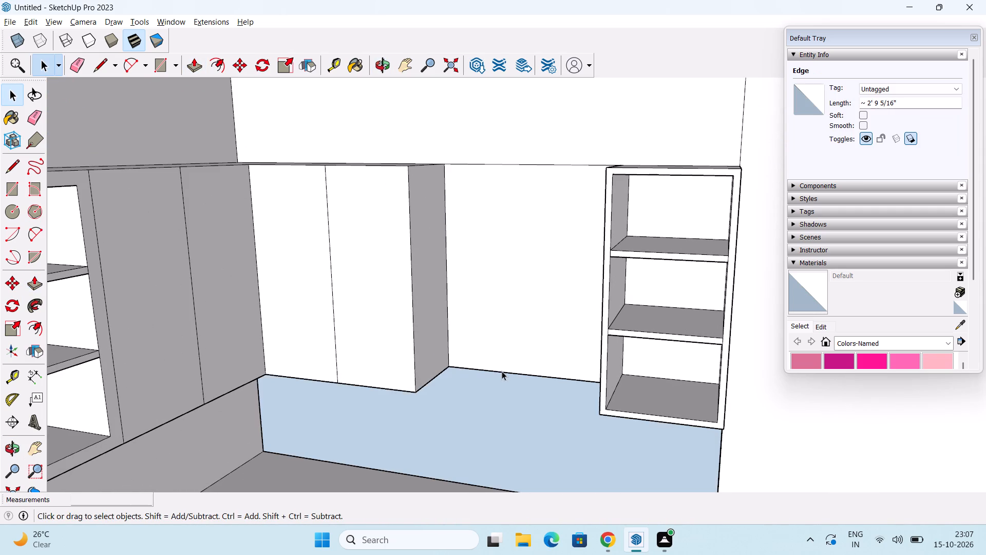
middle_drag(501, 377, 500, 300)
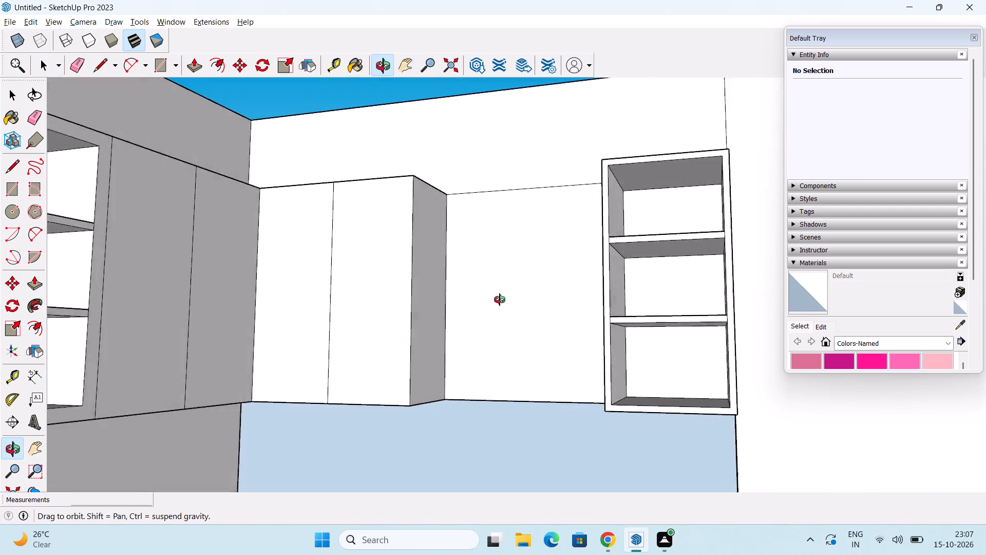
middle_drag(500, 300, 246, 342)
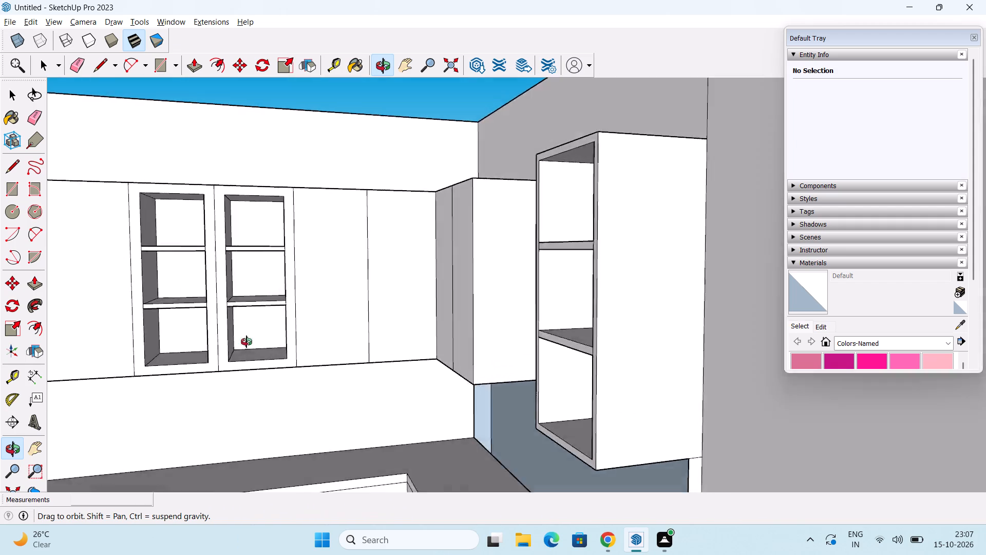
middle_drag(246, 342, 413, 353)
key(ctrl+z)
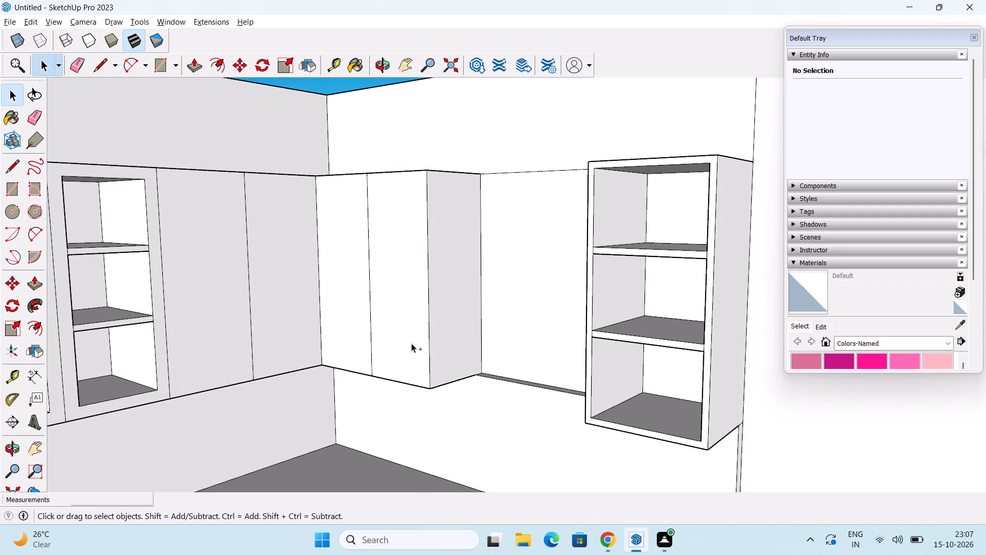
Erase the leftover horizontal line on the wall along the top of the cleared cabinet gap.
middle_drag(467, 368, 514, 305)
scroll(510, 304, down, 2)
middle_drag(507, 306, 534, 395)
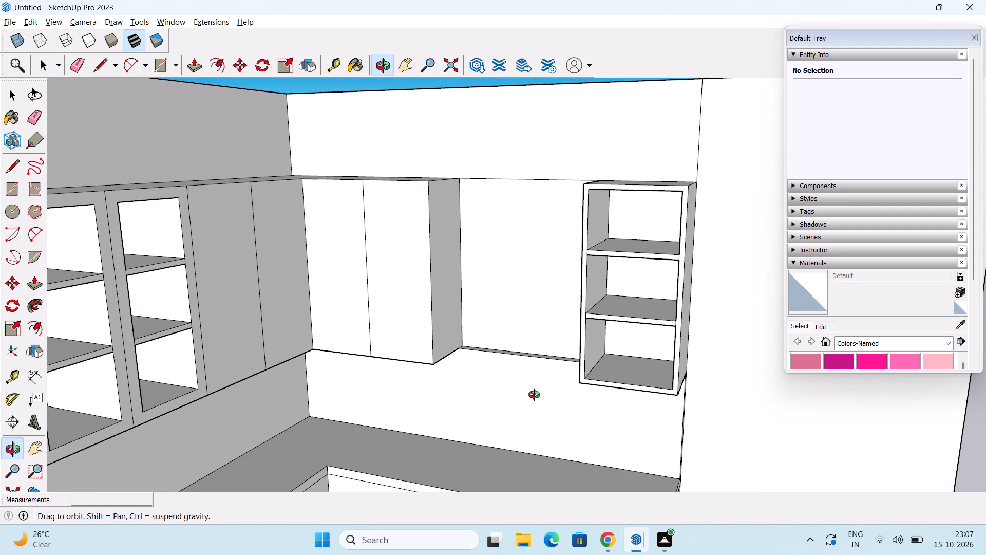
middle_drag(534, 395, 528, 397)
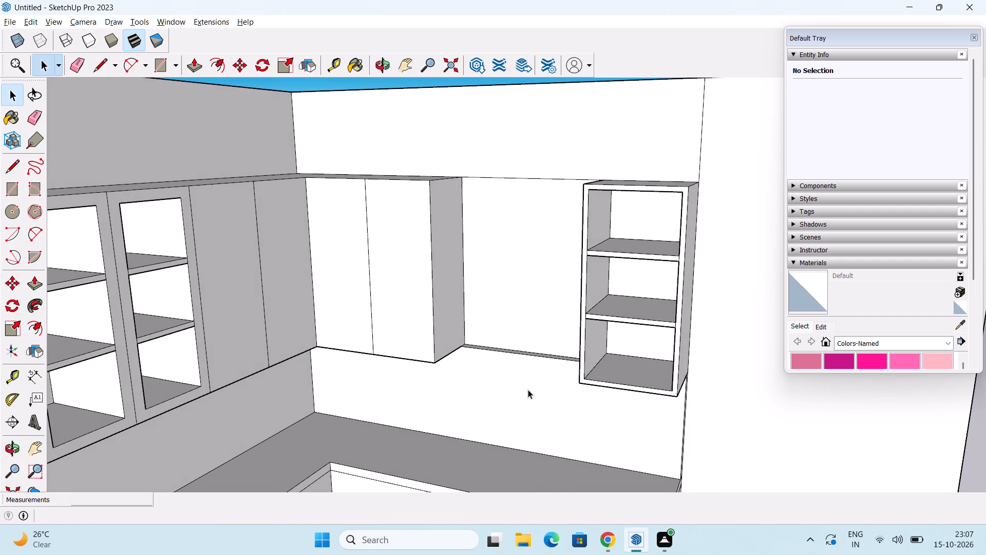
scroll(530, 388, down, 2)
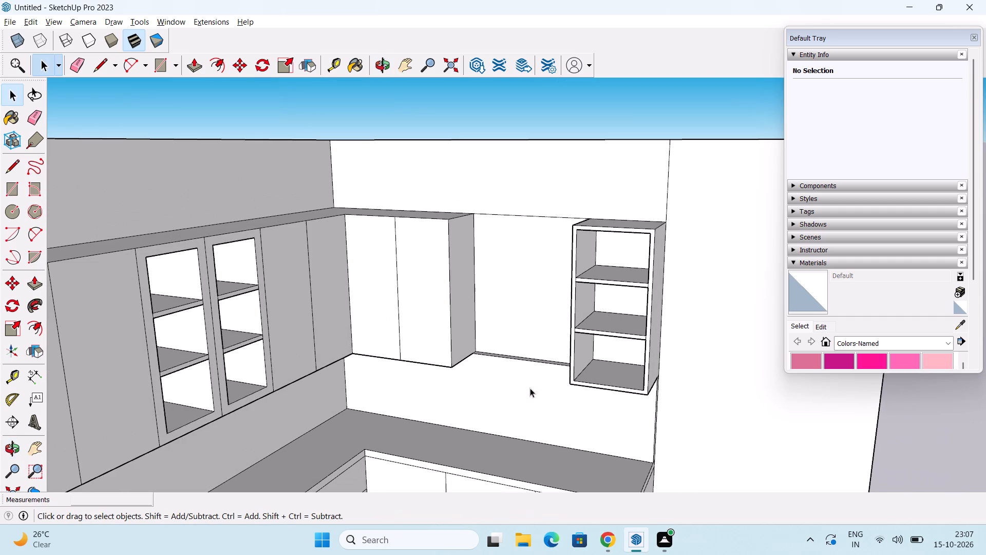
middle_drag(530, 388, 657, 450)
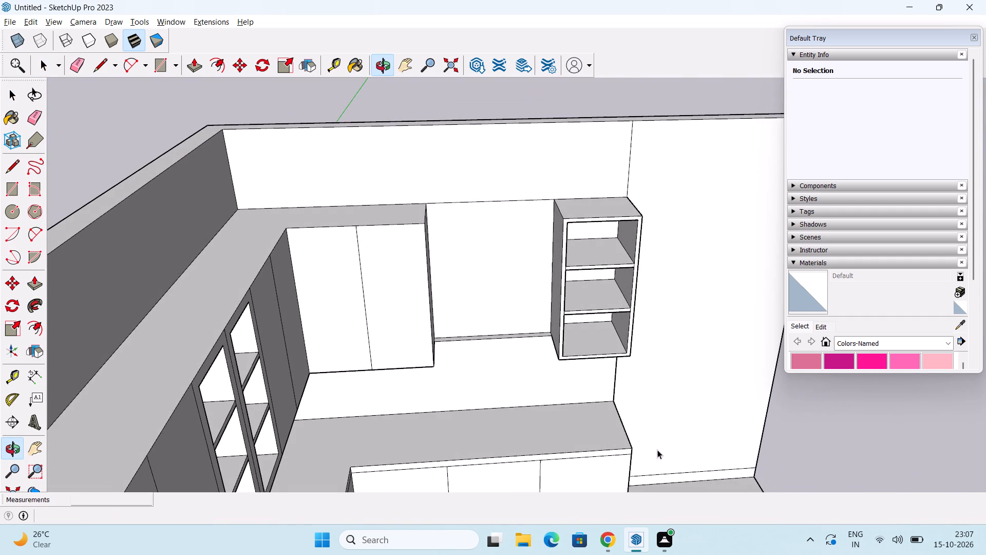
middle_drag(521, 369, 504, 346)
key(e)
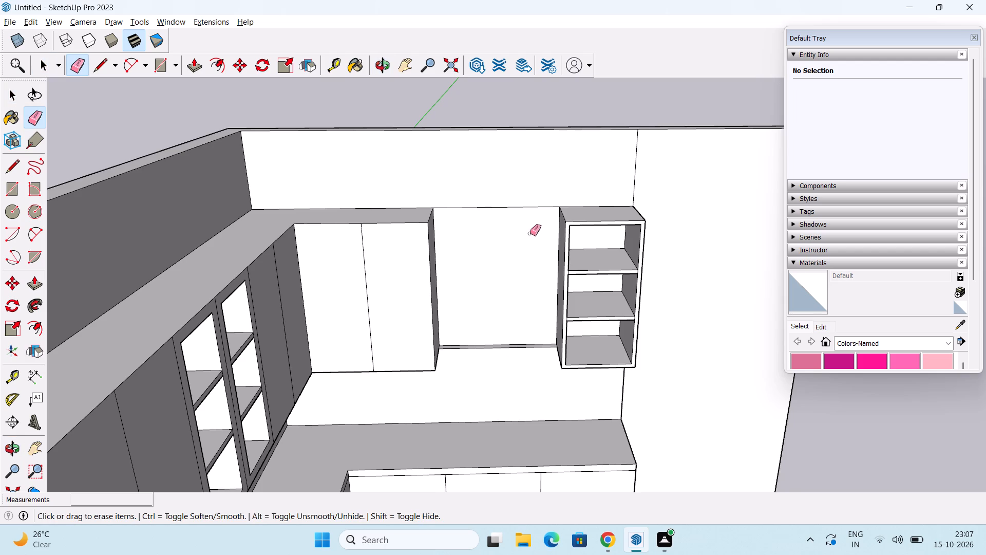
click(528, 208)
key(space)
scroll(346, 326, down, 3)
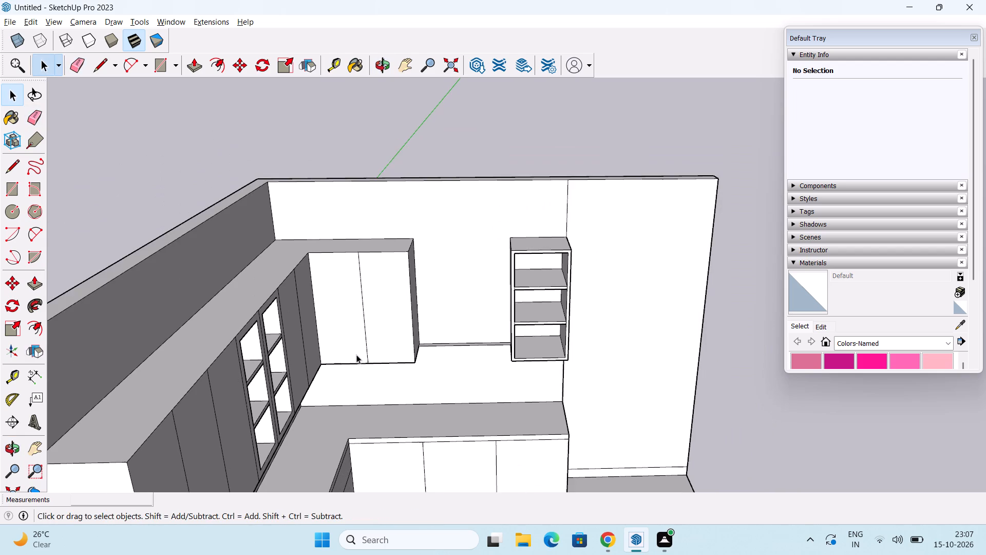
Examine the whole L-shaped kitchen from several angles with the gap between the wall cabinets and the end shelf unit.
middle_drag(359, 356, 282, 345)
scroll(345, 327, down, 2)
middle_drag(421, 354, 359, 363)
shift+middle_drag(361, 362, 452, 286)
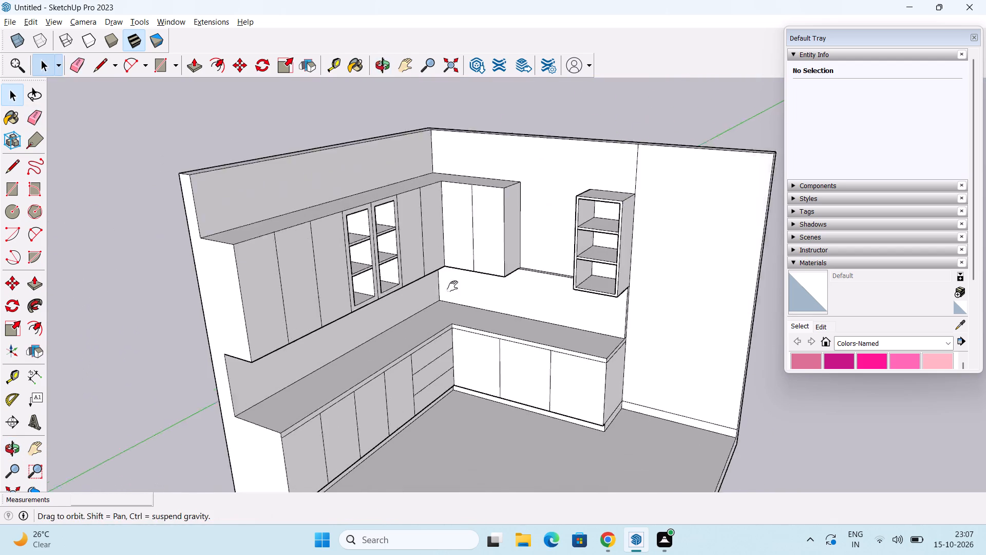
shift+middle_drag(452, 286, 462, 274)
middle_drag(438, 313, 418, 311)
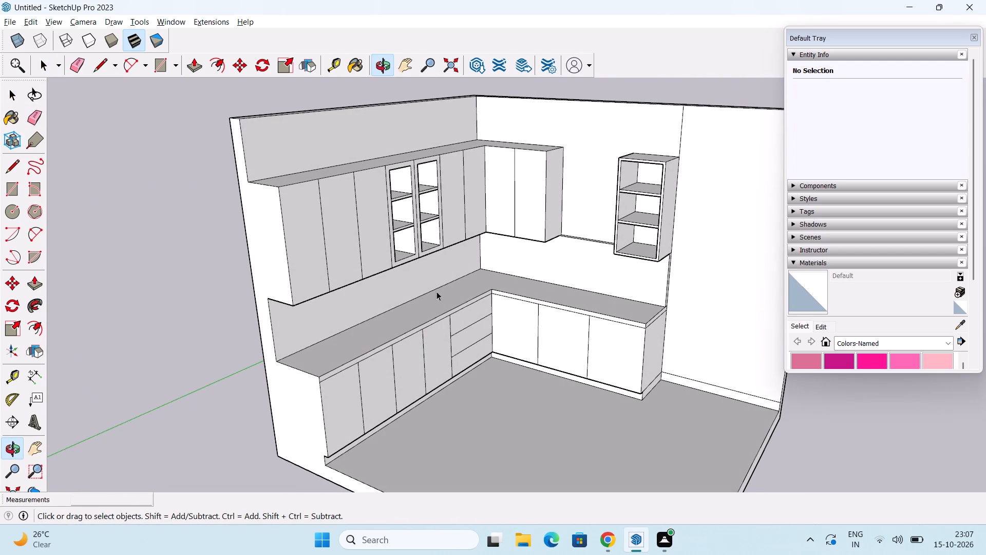
middle_drag(485, 355, 514, 319)
shift+middle_drag(520, 332, 477, 354)
middle_drag(491, 373, 411, 383)
scroll(426, 374, down, 2)
middle_drag(426, 396, 468, 347)
middle_drag(421, 393, 471, 402)
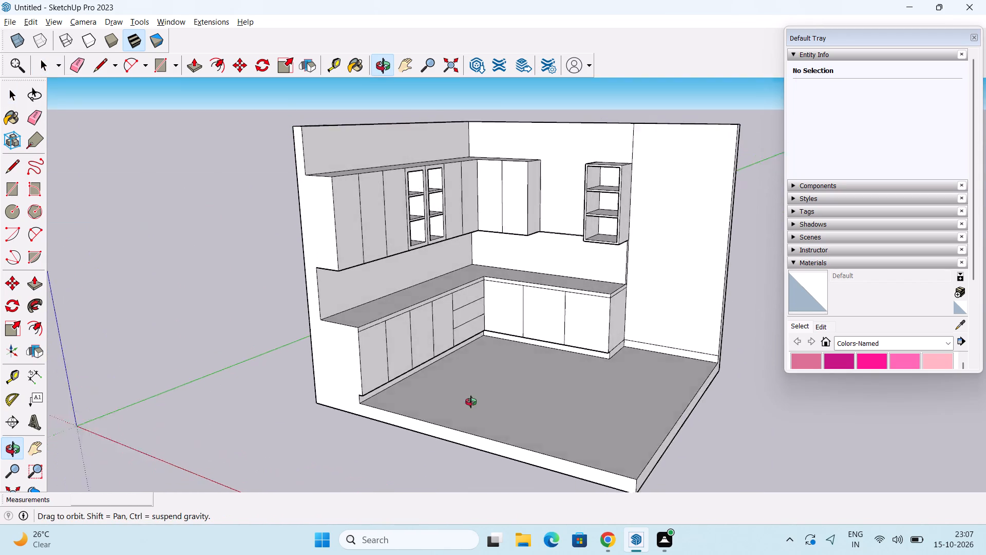
middle_drag(471, 402, 433, 410)
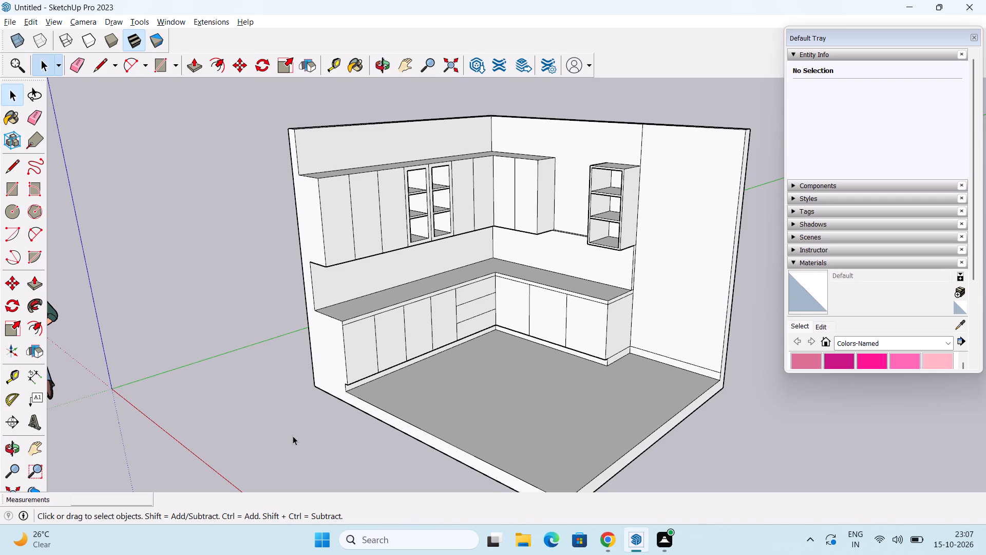
Measure the width of the outermost base cabinet door at the open end of the long run.
shift+middle_drag(293, 436, 308, 404)
middle_drag(399, 351, 356, 342)
scroll(356, 333, up, 2)
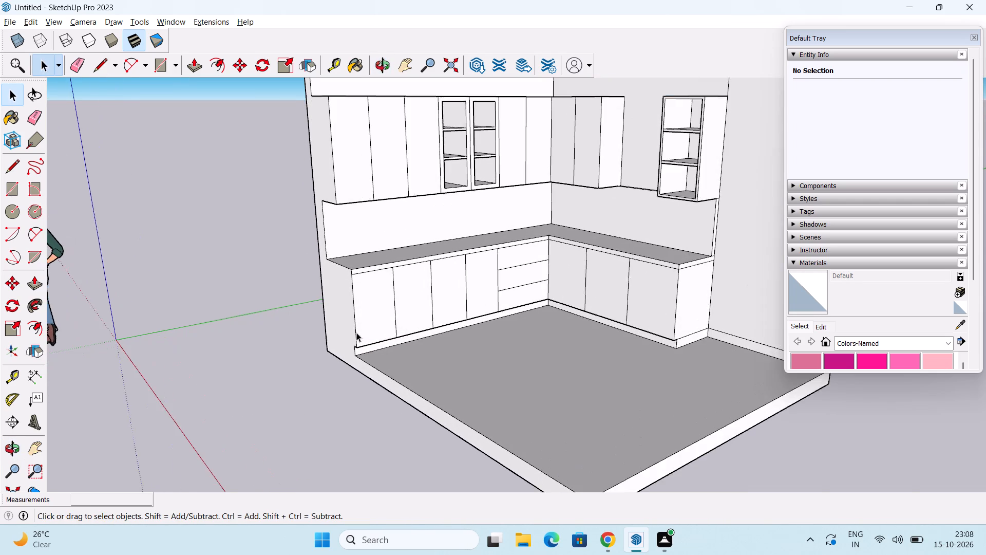
scroll(356, 332, up, 6)
middle_drag(361, 328, 369, 381)
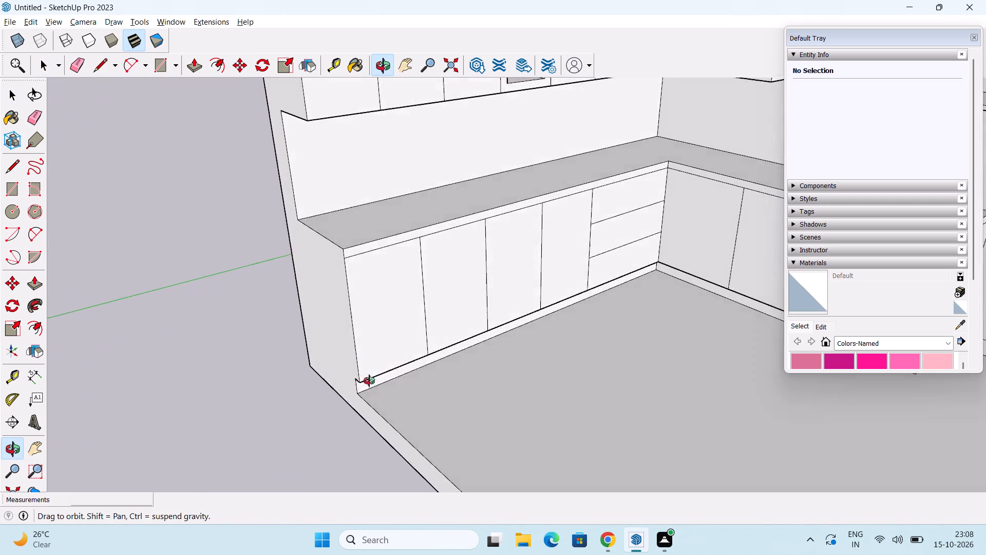
middle_drag(369, 381, 407, 395)
scroll(408, 395, down, 4)
middle_drag(413, 393, 349, 355)
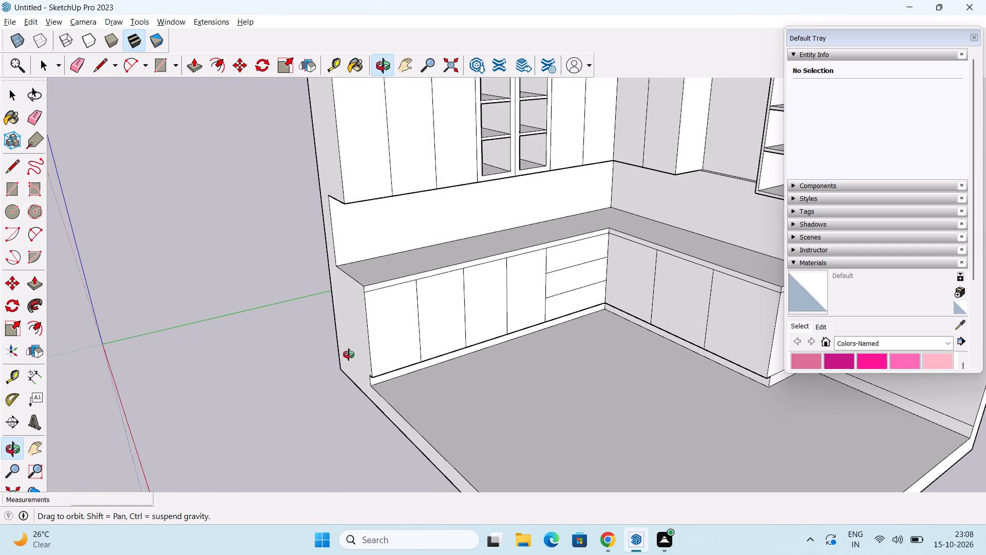
middle_drag(349, 355, 306, 355)
scroll(415, 330, up, 1)
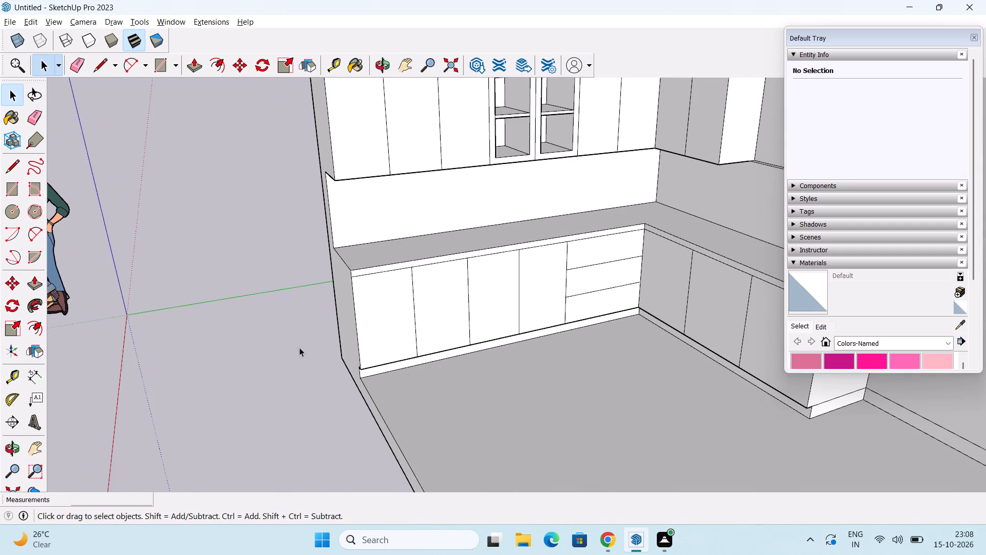
drag(31, 379, 36, 375)
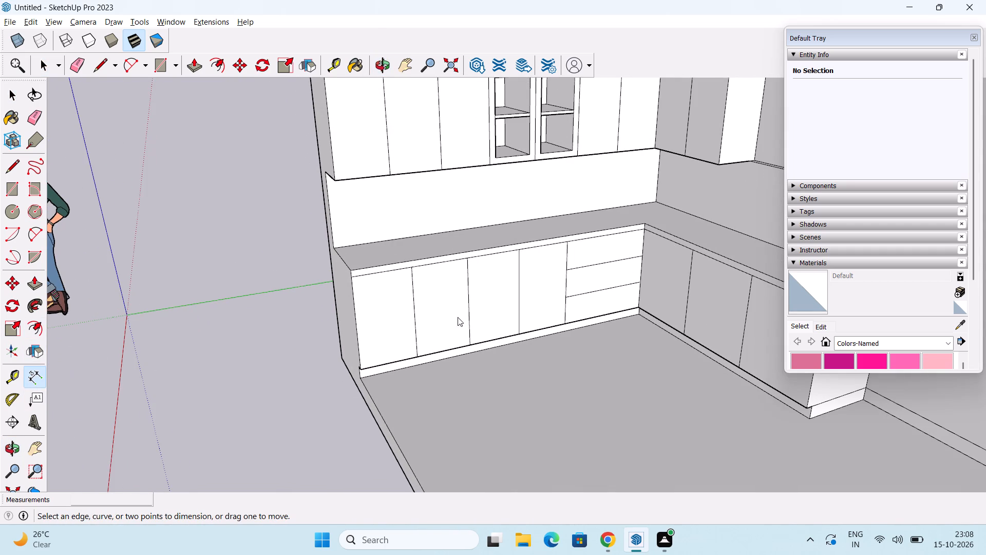
scroll(438, 324, up, 2)
click(416, 364)
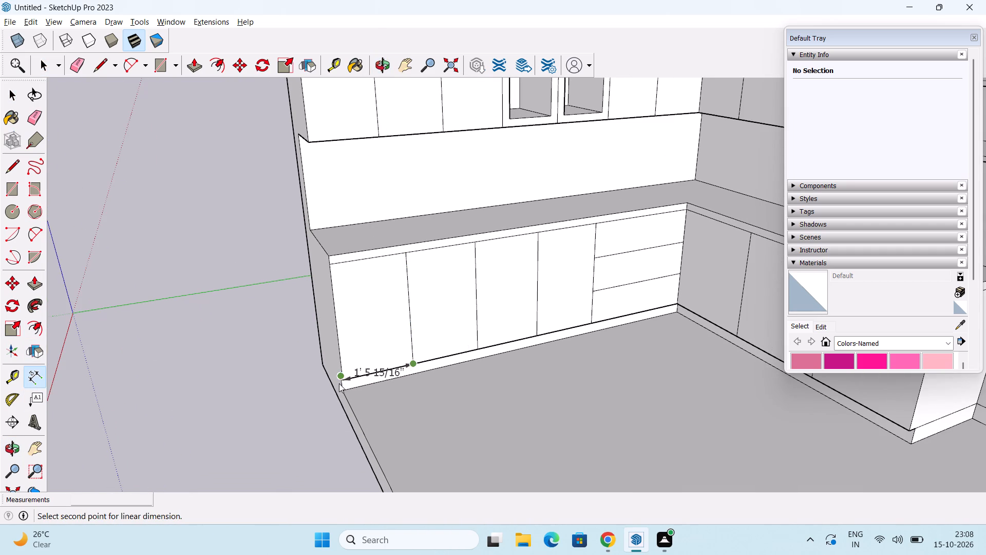
click(344, 381)
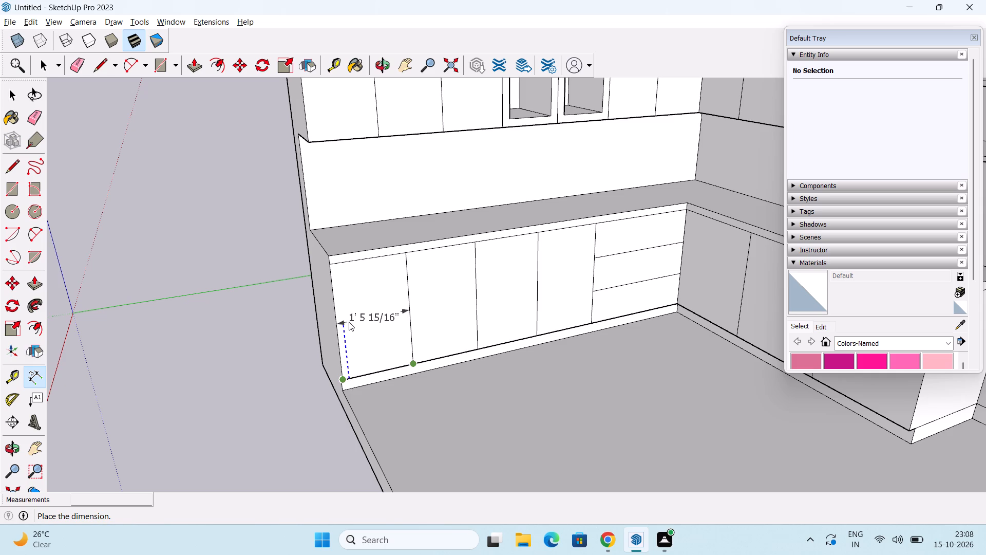
key(Escape)
Pull the shared end face of the long run's wall, floor and cabinets outward by 5' to lengthen the kitchen.
scroll(355, 313, down, 3)
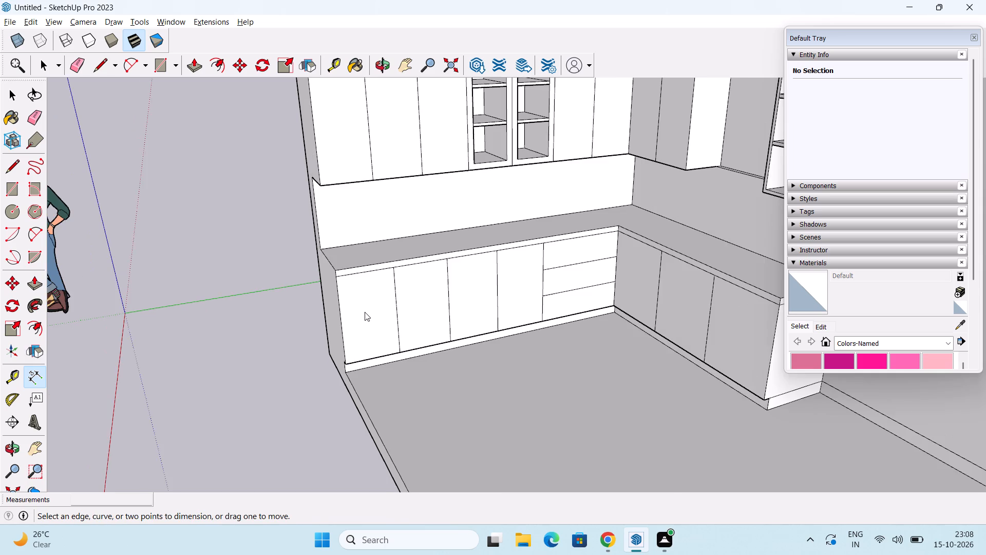
middle_drag(373, 310, 426, 299)
scroll(433, 294, down, 5)
key(p)
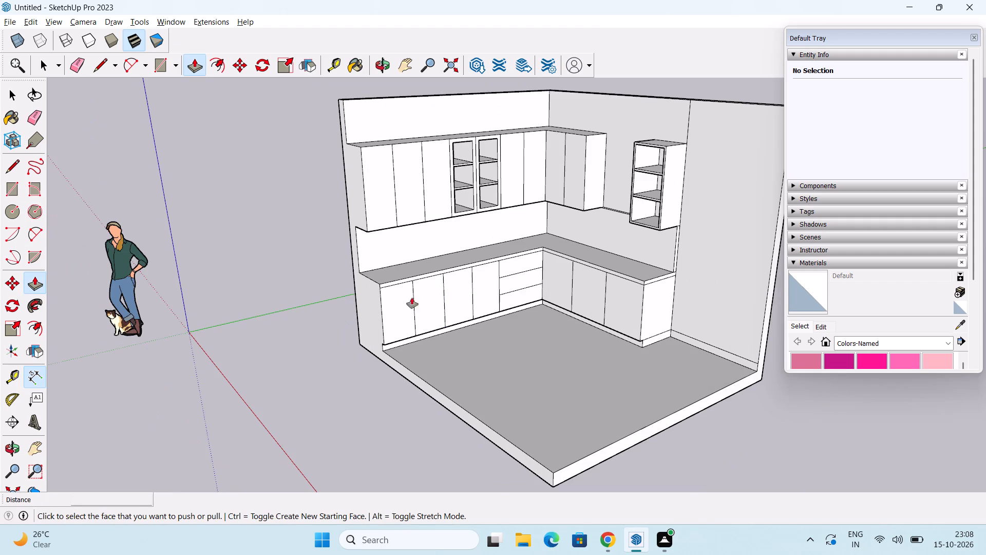
click(373, 314)
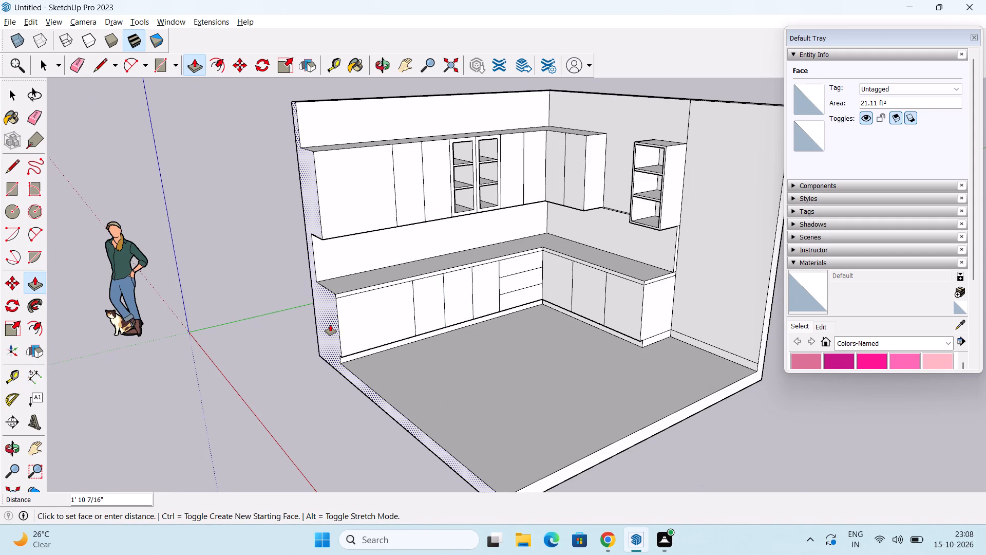
text(5')
key(Return)
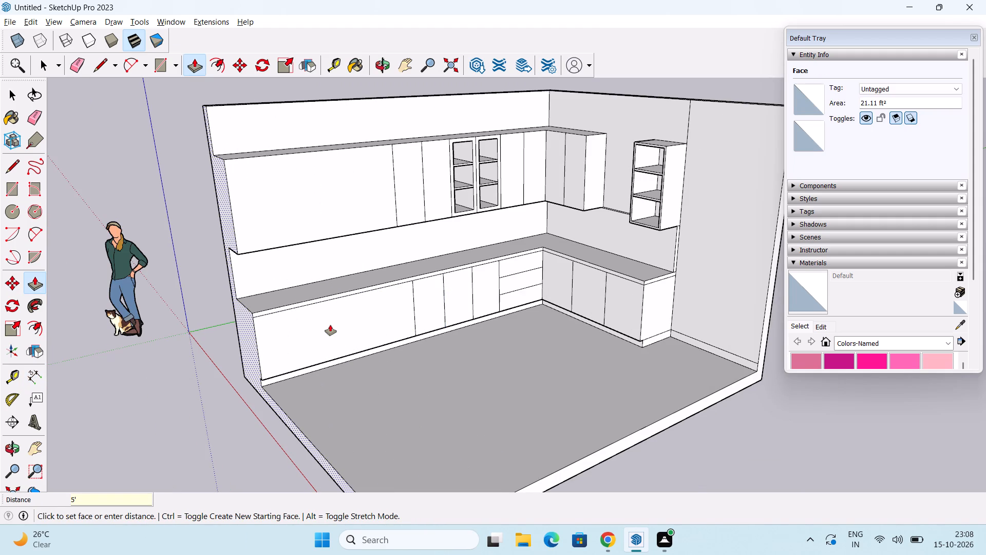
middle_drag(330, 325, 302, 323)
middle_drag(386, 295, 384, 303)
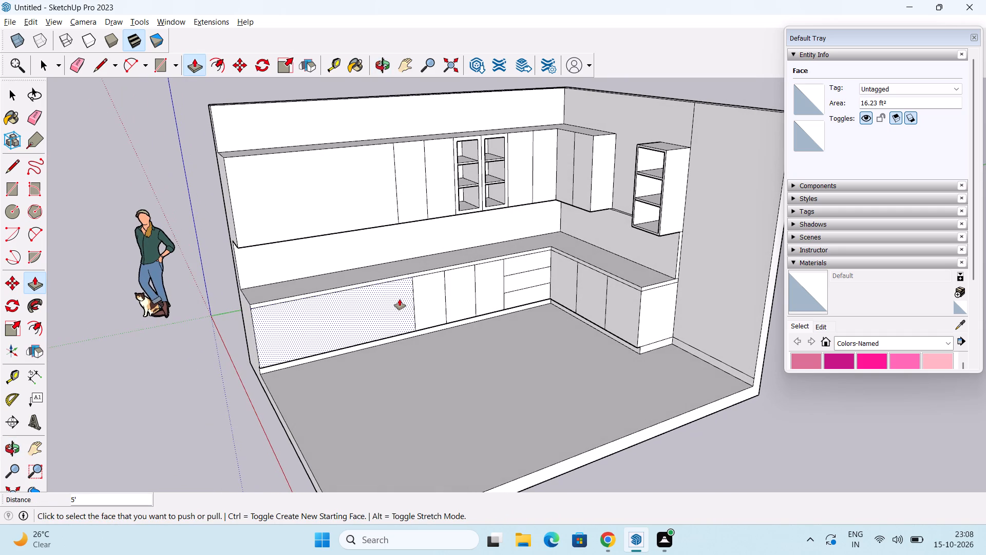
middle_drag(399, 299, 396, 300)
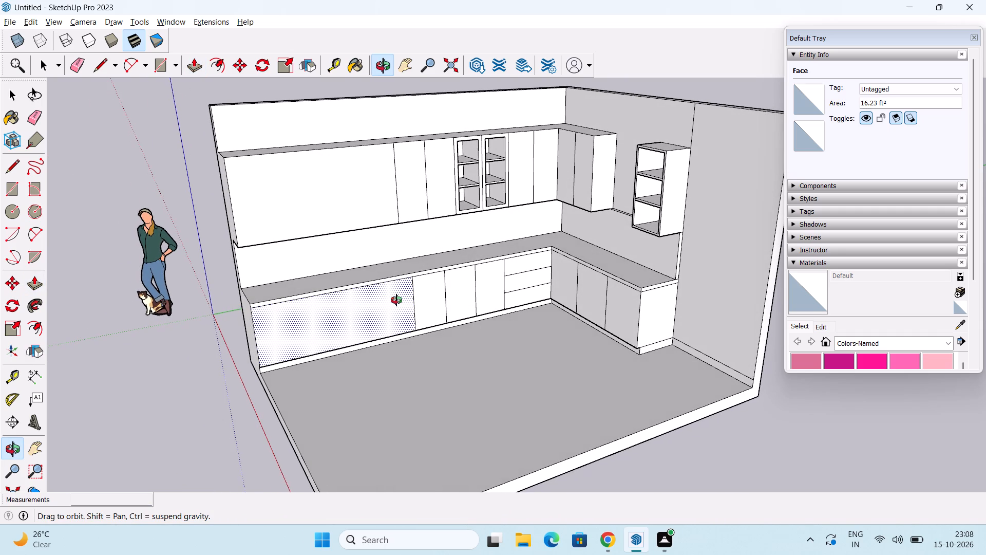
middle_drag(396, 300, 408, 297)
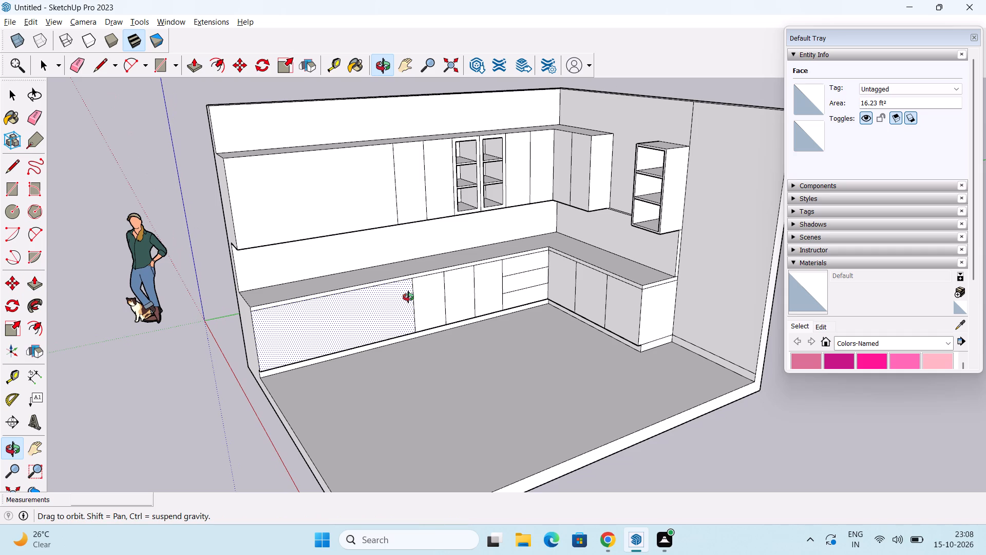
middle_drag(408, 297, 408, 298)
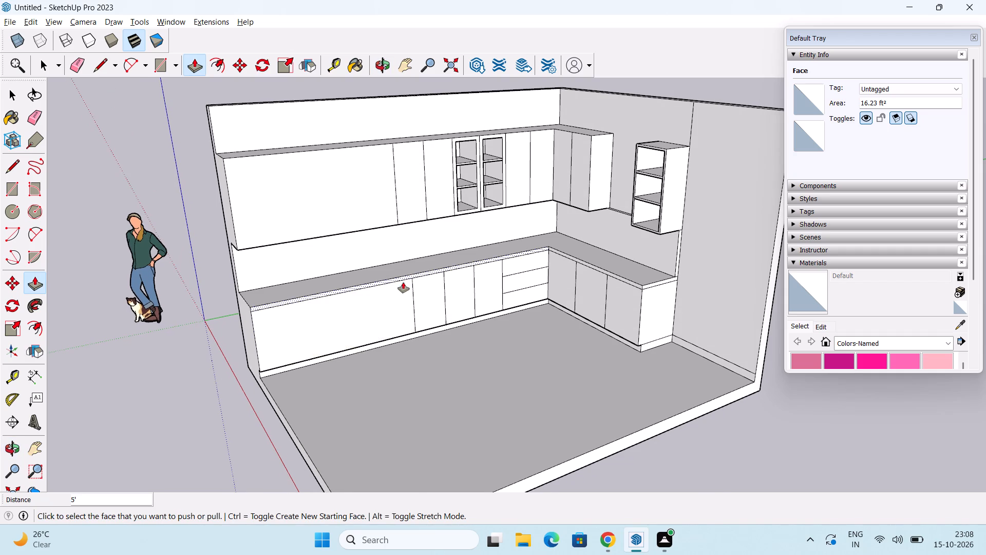
Copy the outermost vertical door line on the long run's base cabinets 1'6" toward the run's open end.
scroll(404, 283, up, 2)
key(space)
click(416, 314)
scroll(418, 358, up, 2)
middle_drag(418, 358, 395, 343)
key(m)
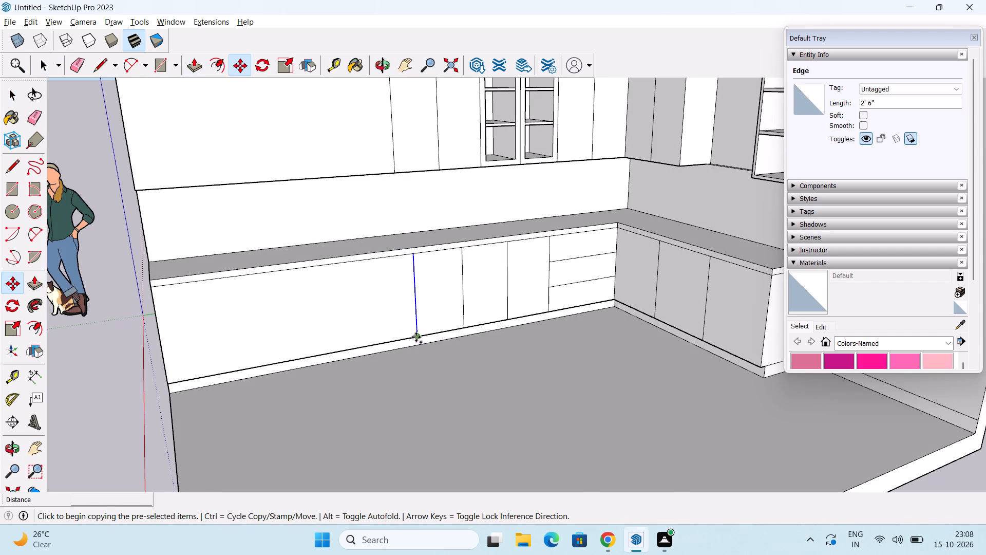
click(416, 337)
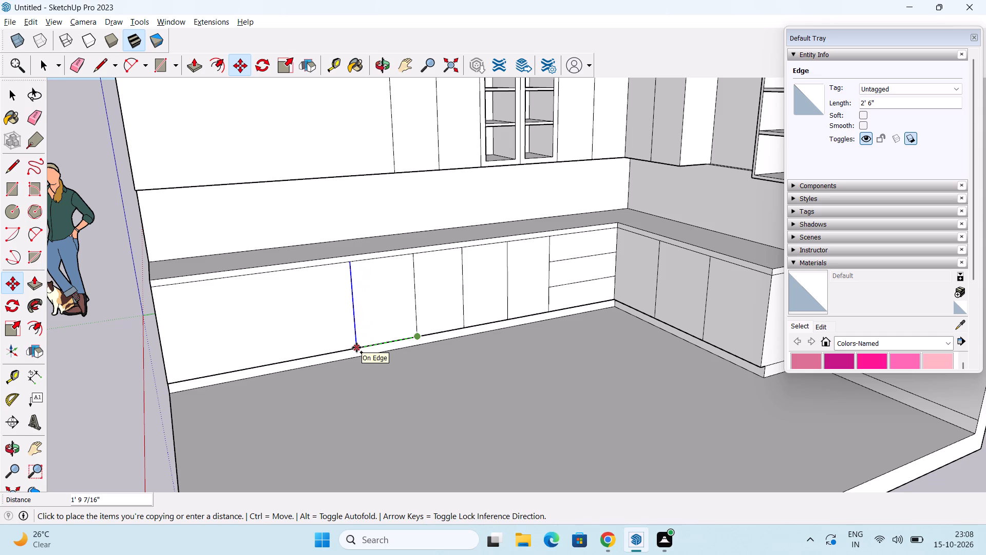
text(1'6")
key(Return)
key(space)
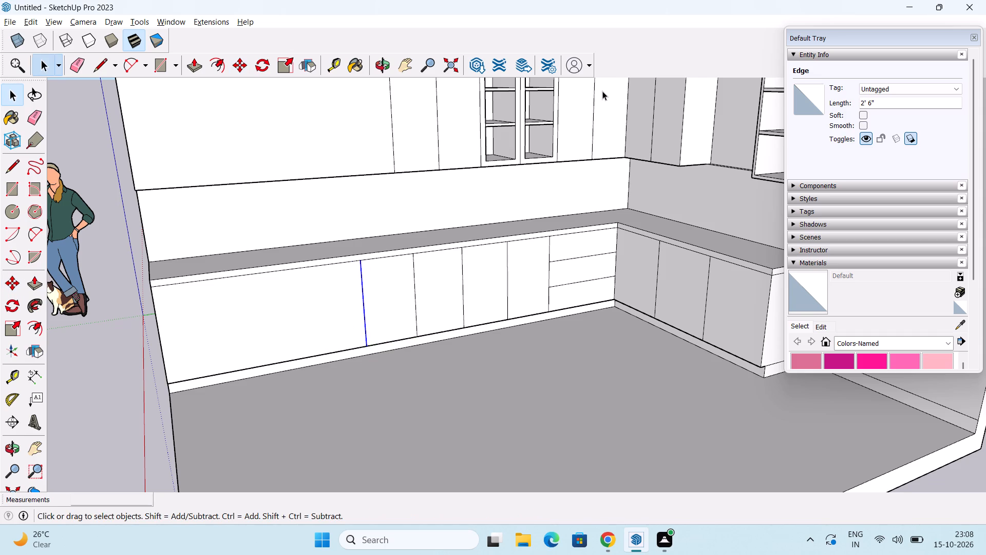
Measure the width of the outermost wall cabinet door on the long run with the Dimension tool.
shift+middle_drag(602, 91, 596, 199)
click(33, 382)
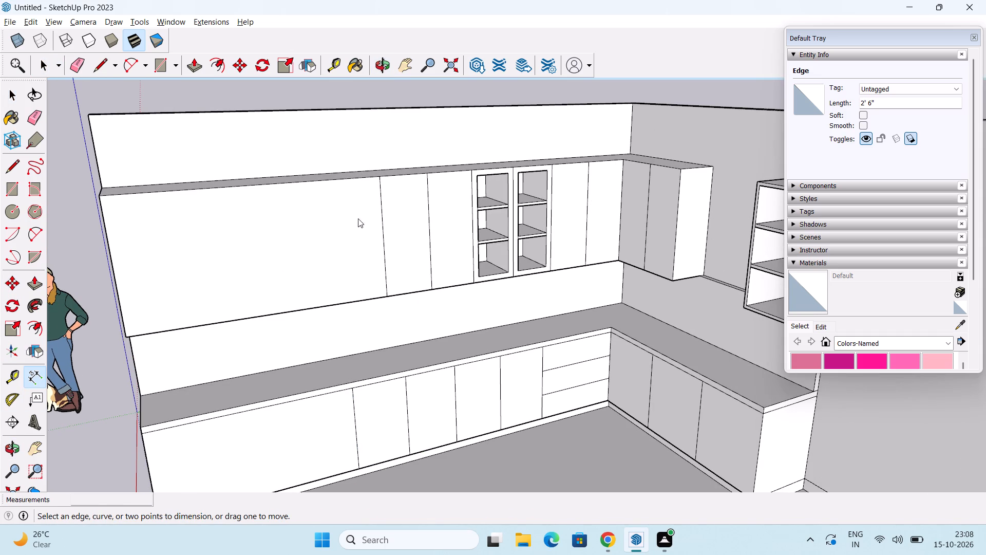
click(389, 298)
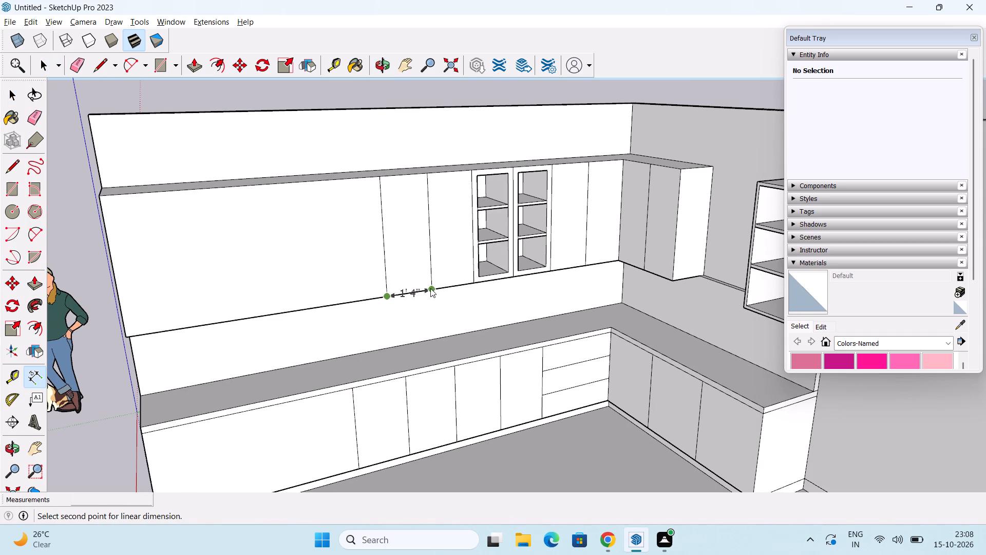
click(431, 288)
key(Escape)
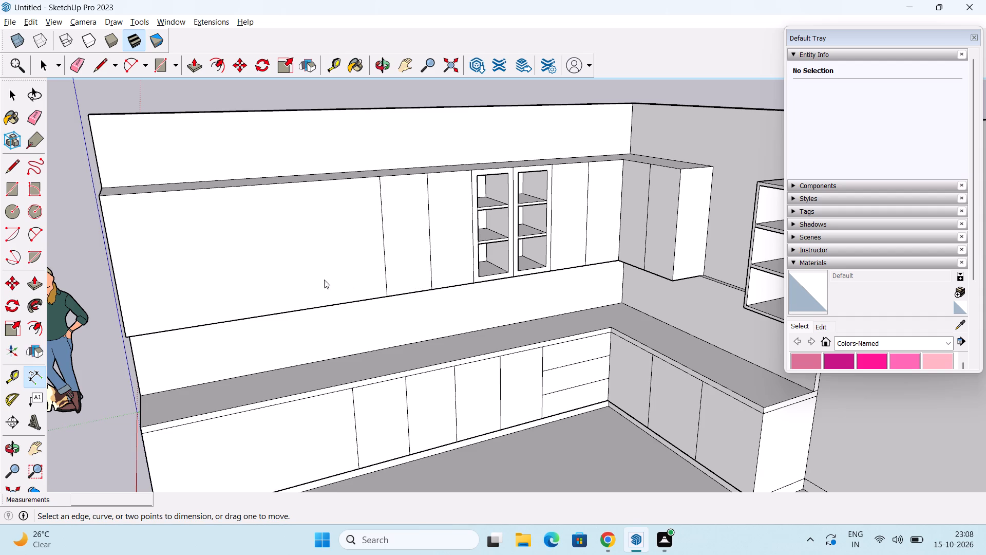
click(384, 266)
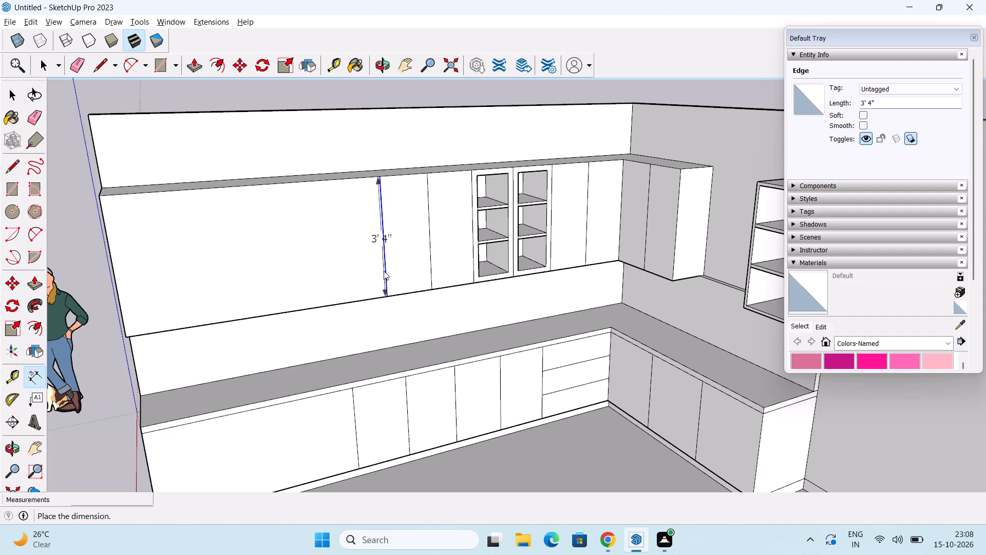
key(m)
key(space)
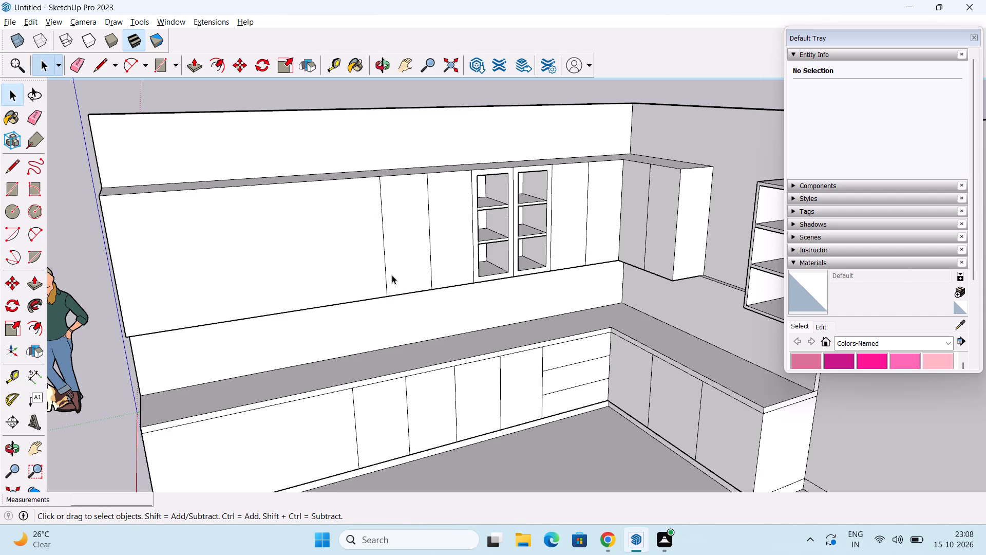
Copy the outermost vertical door line on the long run's wall cabinets 1'4" toward the run's open end.
click(386, 276)
key(m)
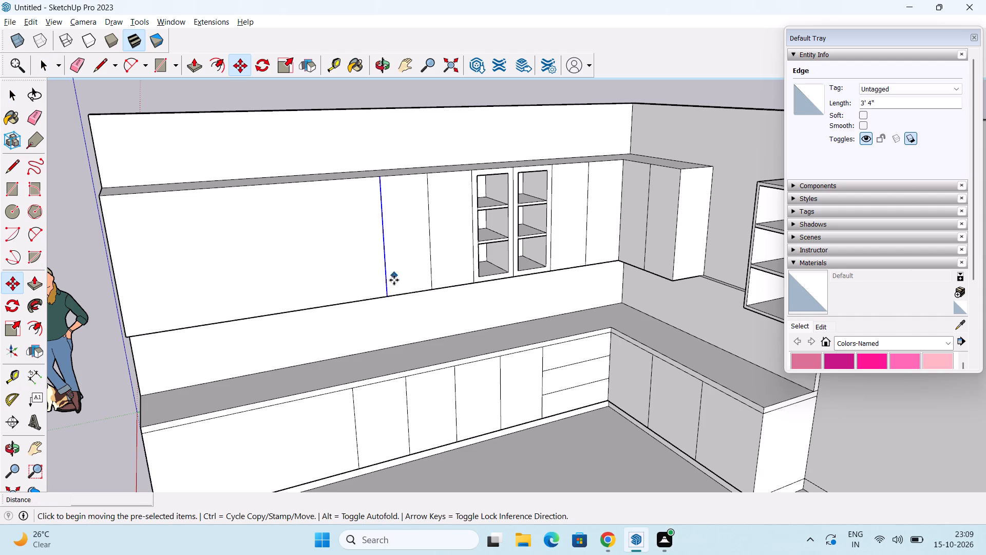
click(388, 300)
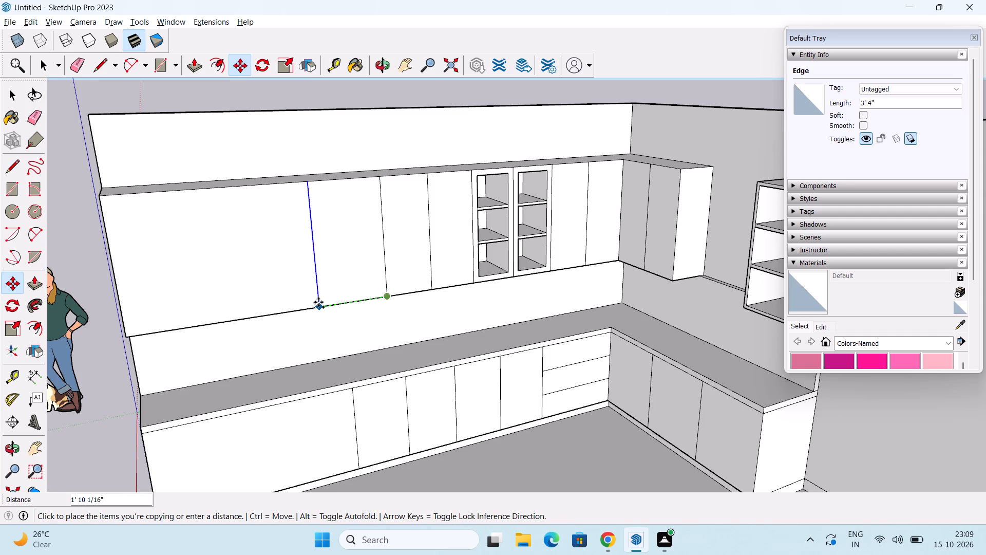
text(1'4")
key(Return)
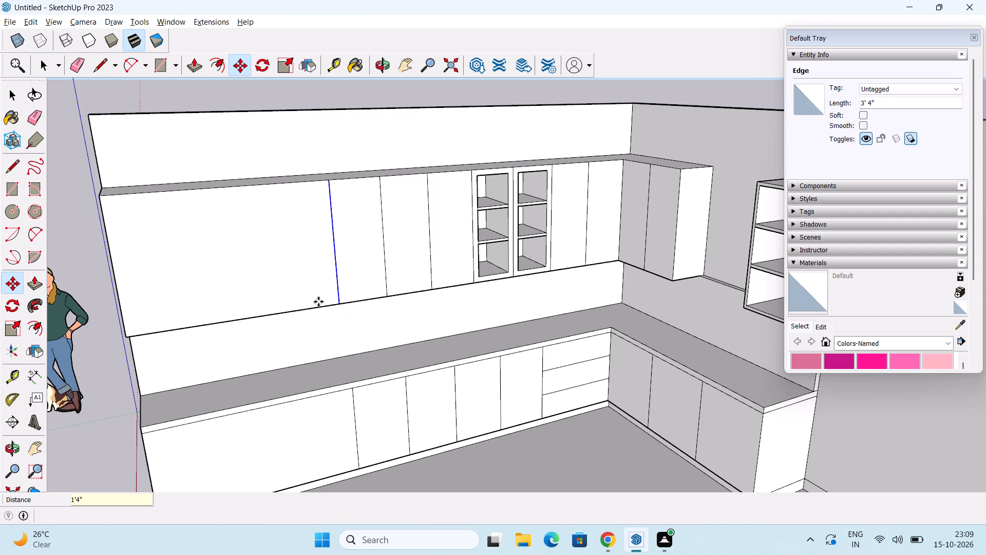
key(space)
Examine the extended long run with its added base and wall cabinet door divisions from several angles.
middle_drag(335, 288, 432, 238)
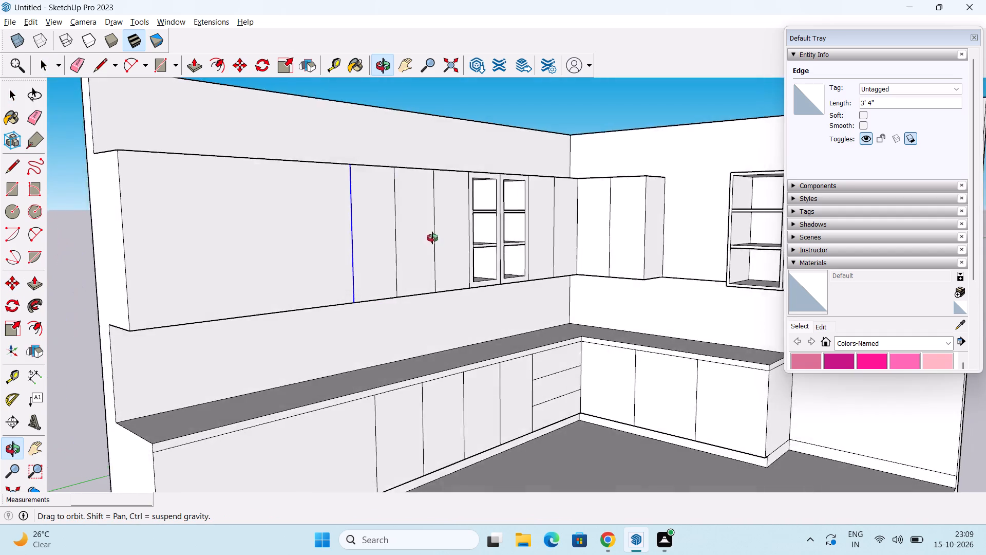
middle_drag(432, 238, 345, 320)
scroll(365, 311, down, 1)
shift+middle_drag(369, 322, 378, 294)
middle_drag(359, 320, 381, 306)
middle_drag(383, 306, 408, 298)
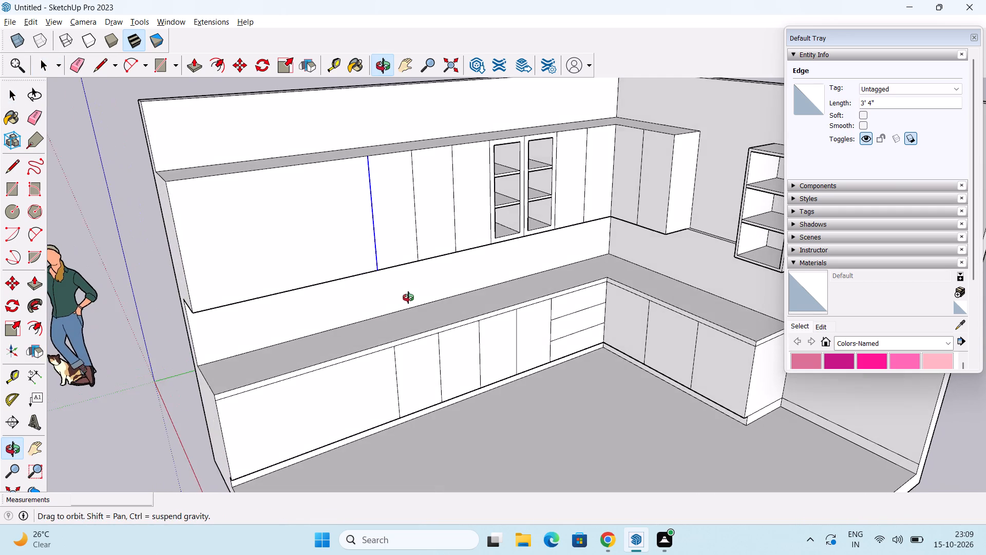
middle_drag(408, 298, 390, 276)
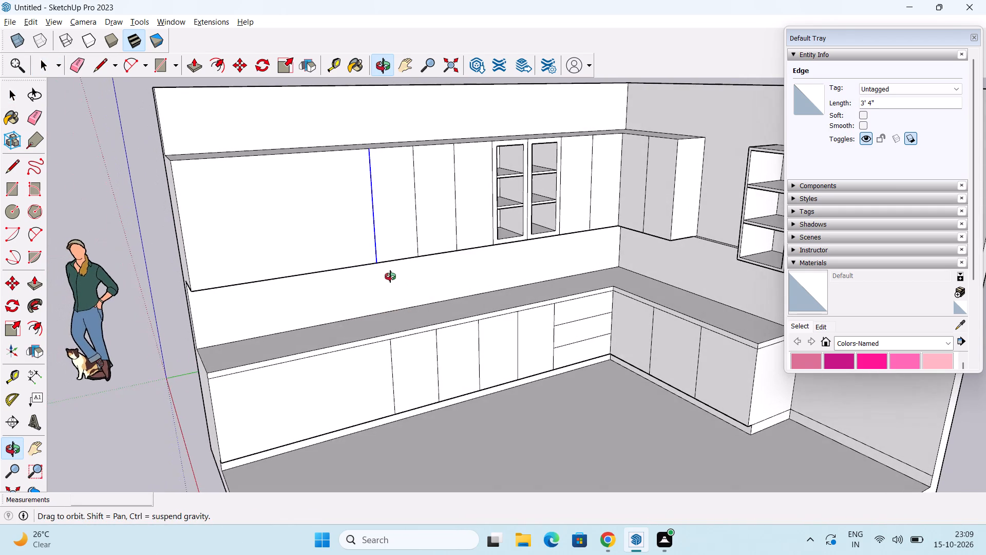
middle_drag(390, 276, 368, 265)
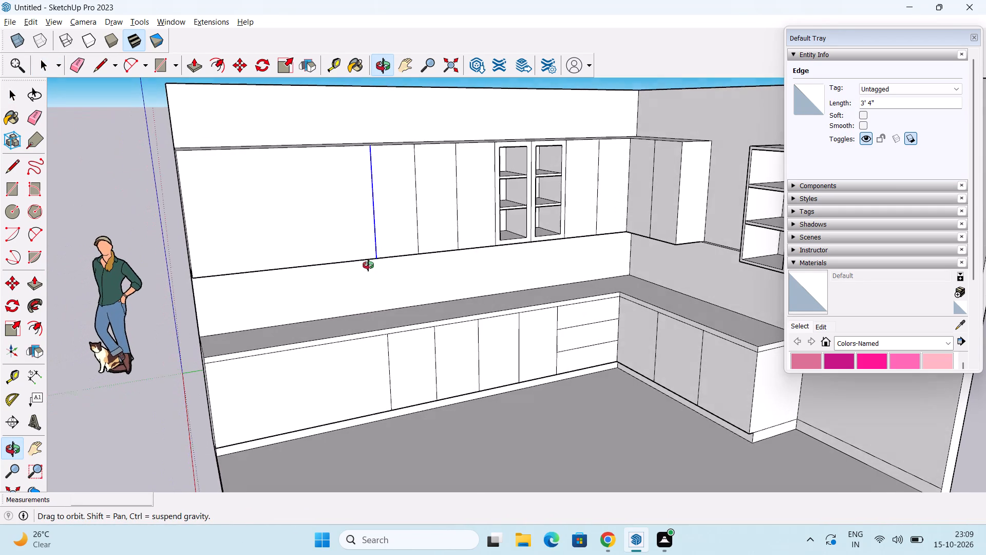
middle_drag(368, 265, 395, 257)
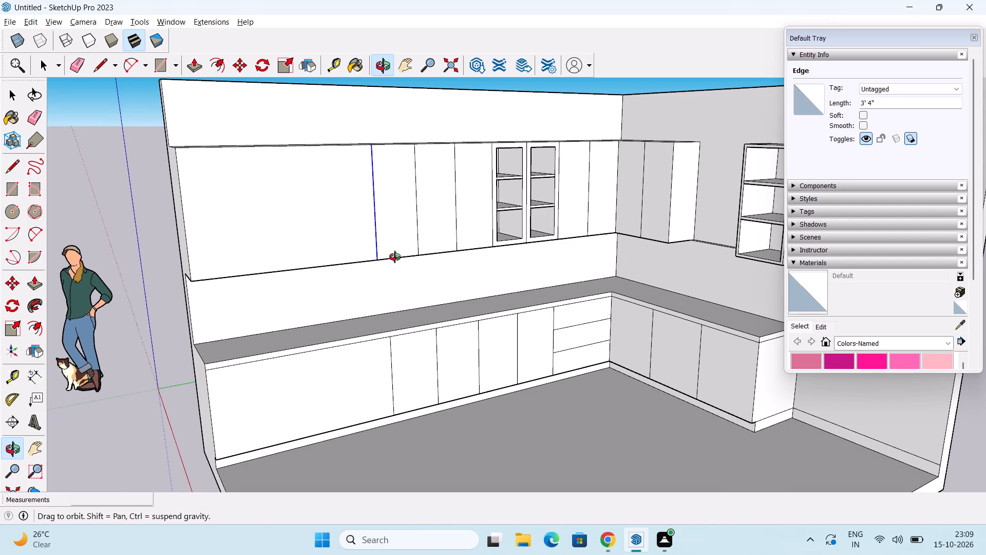
middle_drag(395, 257, 399, 256)
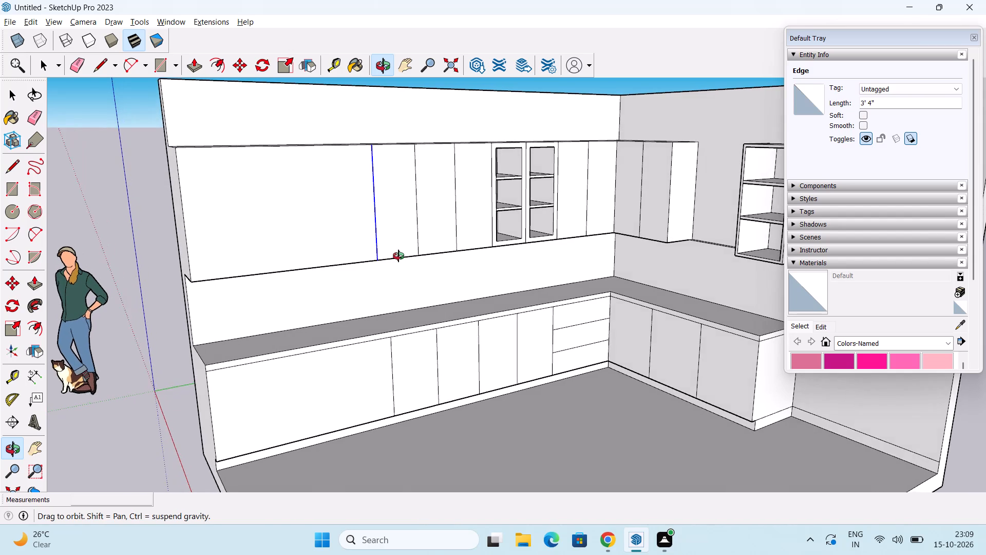
middle_drag(399, 256, 404, 255)
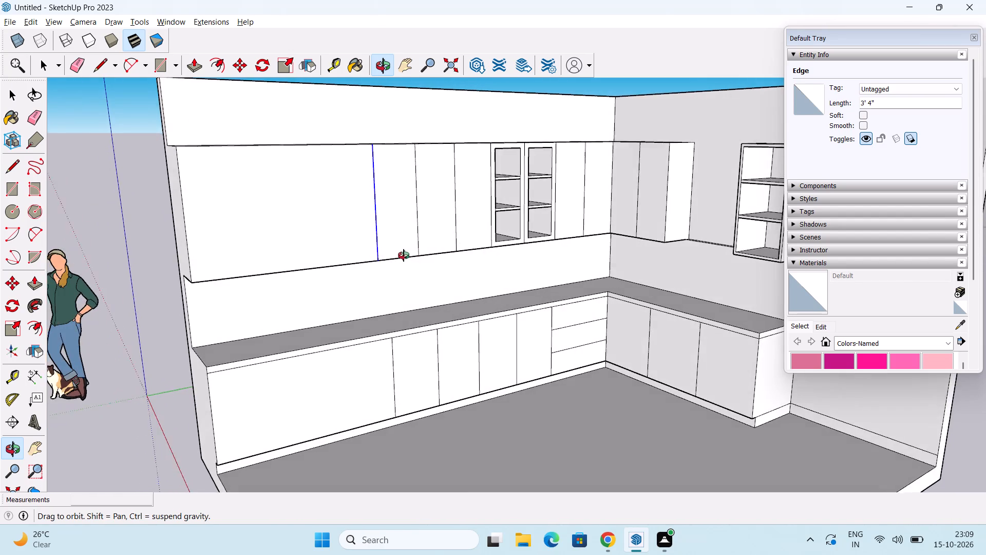
middle_drag(404, 255, 378, 258)
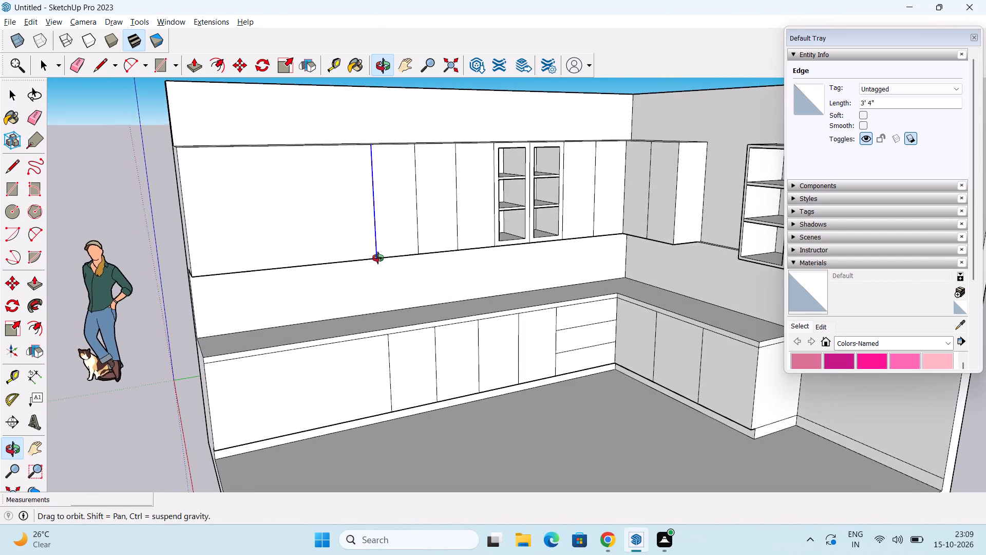
middle_drag(378, 258, 369, 264)
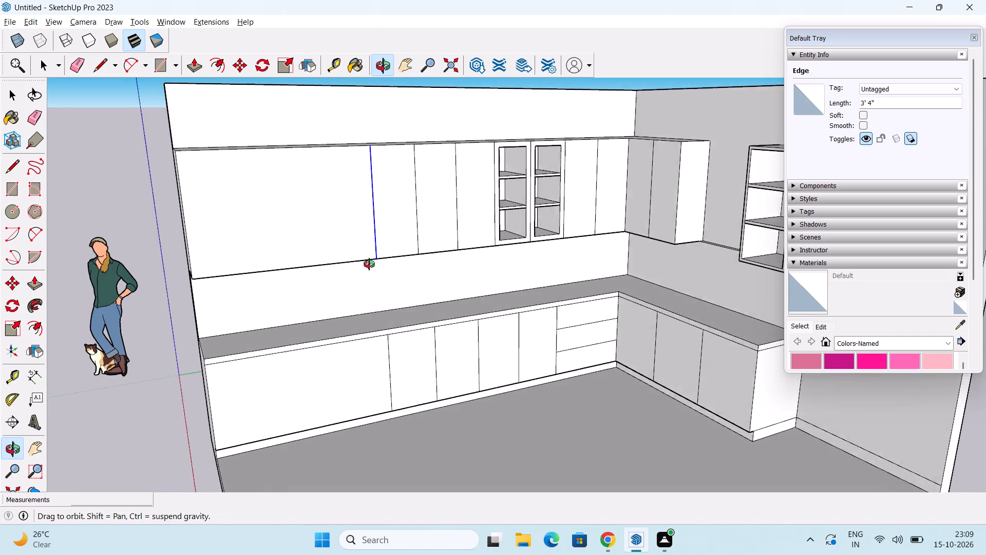
middle_drag(369, 264, 405, 290)
middle_drag(407, 316, 398, 302)
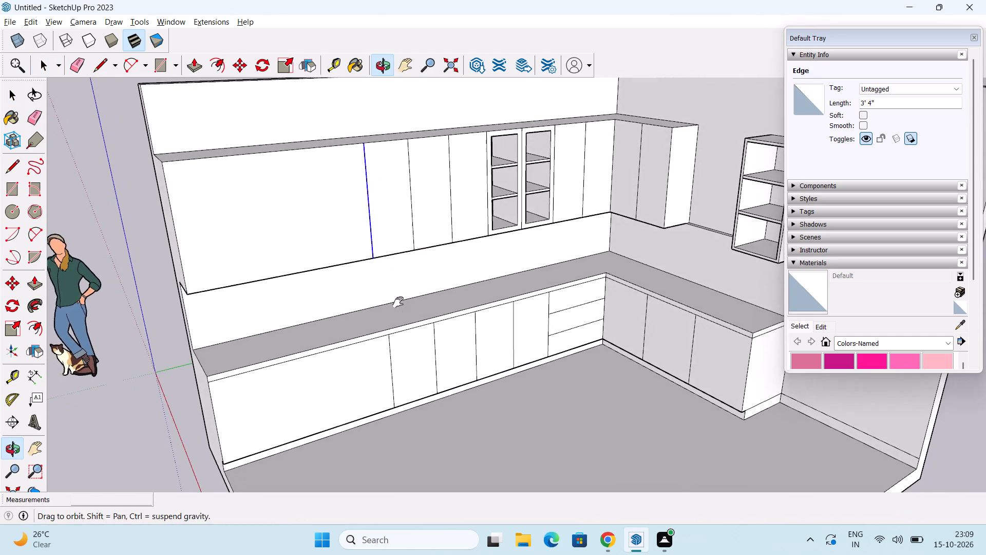
middle_drag(398, 302, 392, 288)
scroll(418, 319, up, 1)
middle_drag(407, 320, 369, 291)
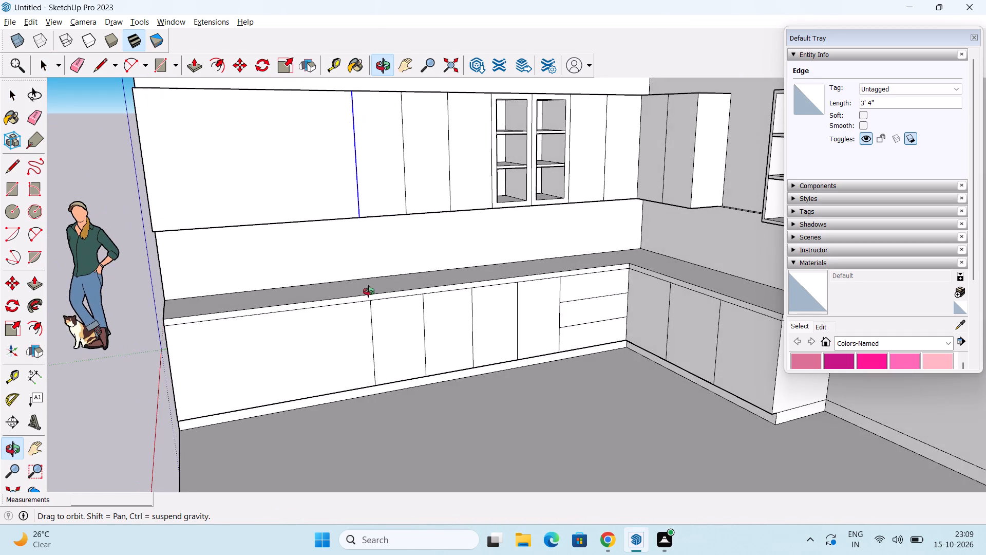
middle_drag(369, 291, 369, 291)
Push the long run's toe-kick face beneath the base cabinets back 1'8", level with the backsplash face.
key(p)
click(314, 356)
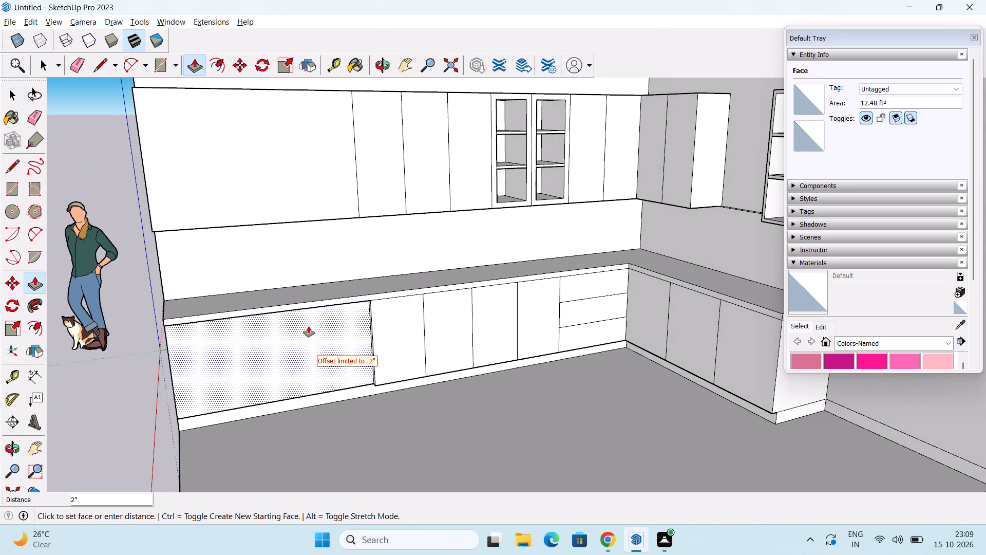
key(Escape)
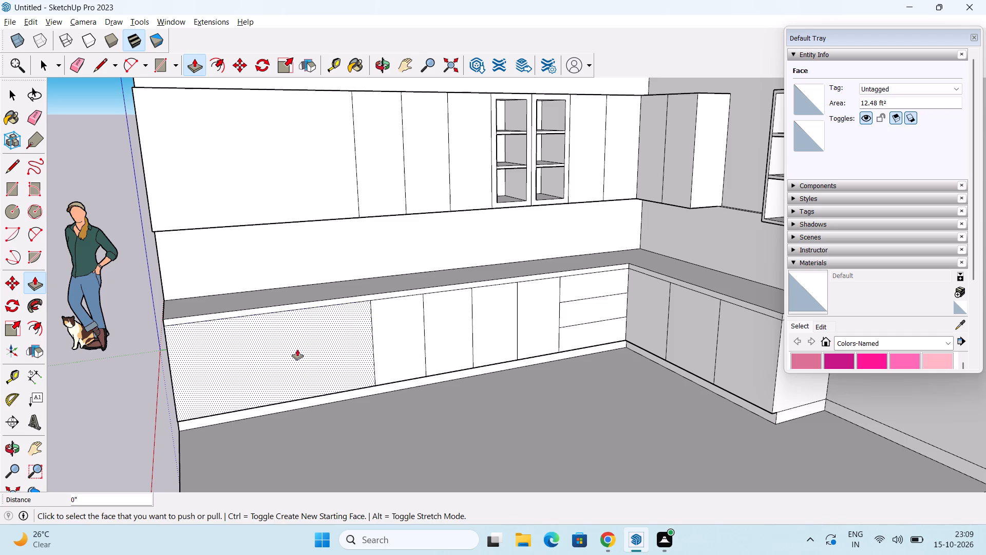
middle_drag(296, 353, 362, 290)
middle_drag(334, 349, 504, 309)
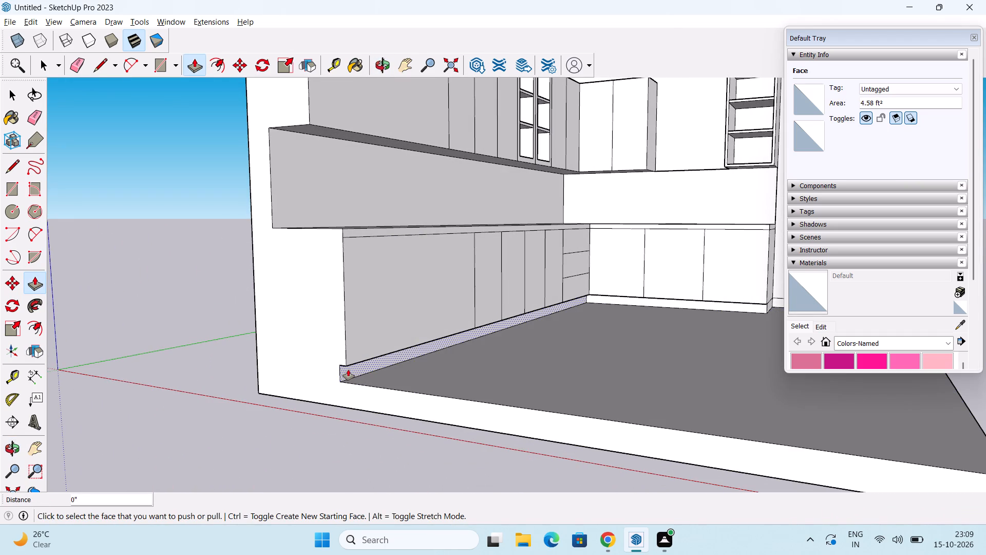
click(348, 369)
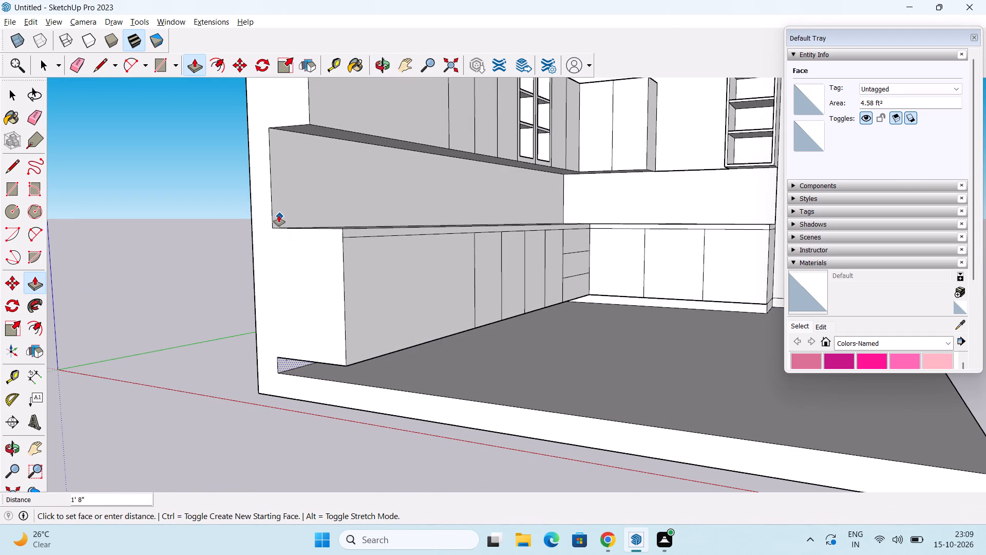
click(270, 198)
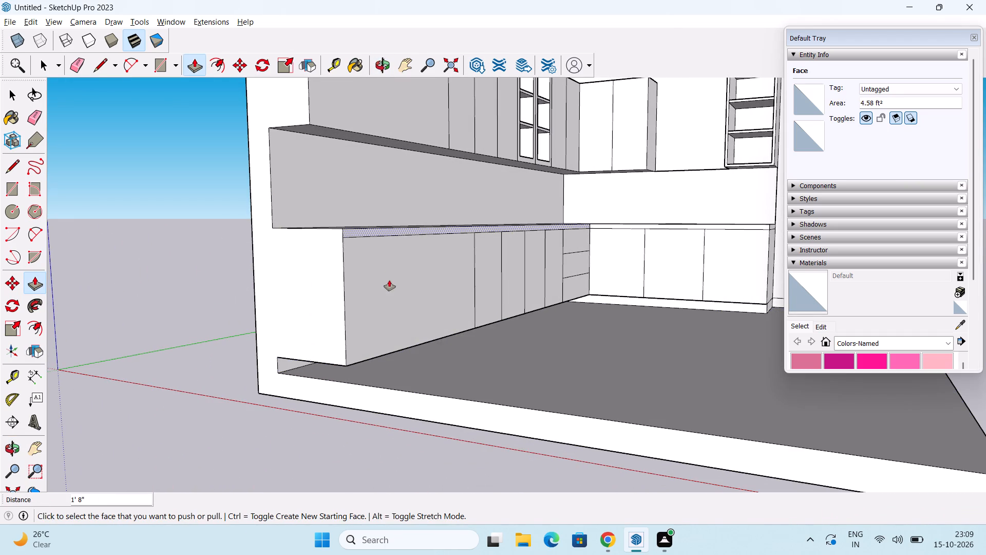
Push the wide undivided base cabinet front at the long run's open end back by the same 1'8".
double_click(389, 280)
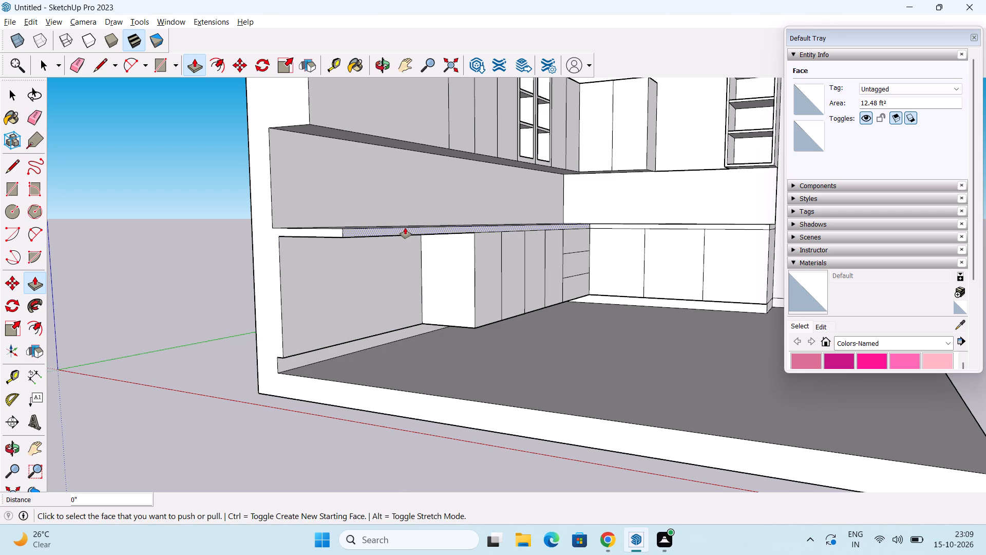
Push the wide undivided wall cabinet front at the long run's open end back by the same 1'8".
scroll(410, 241, down, 2)
middle_drag(414, 267, 402, 290)
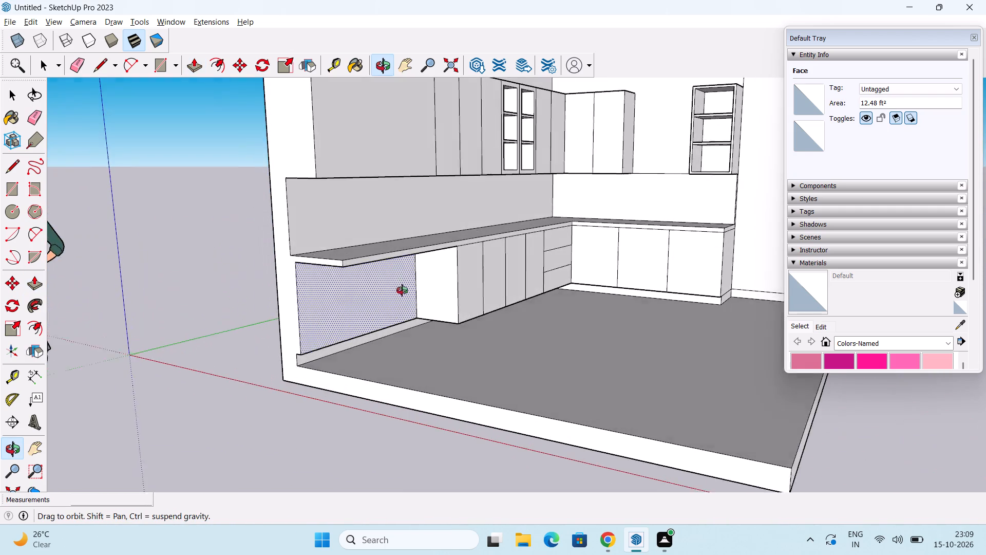
middle_drag(402, 290, 402, 292)
scroll(404, 260, down, 2)
shift+middle_drag(415, 247, 453, 353)
double_click(415, 276)
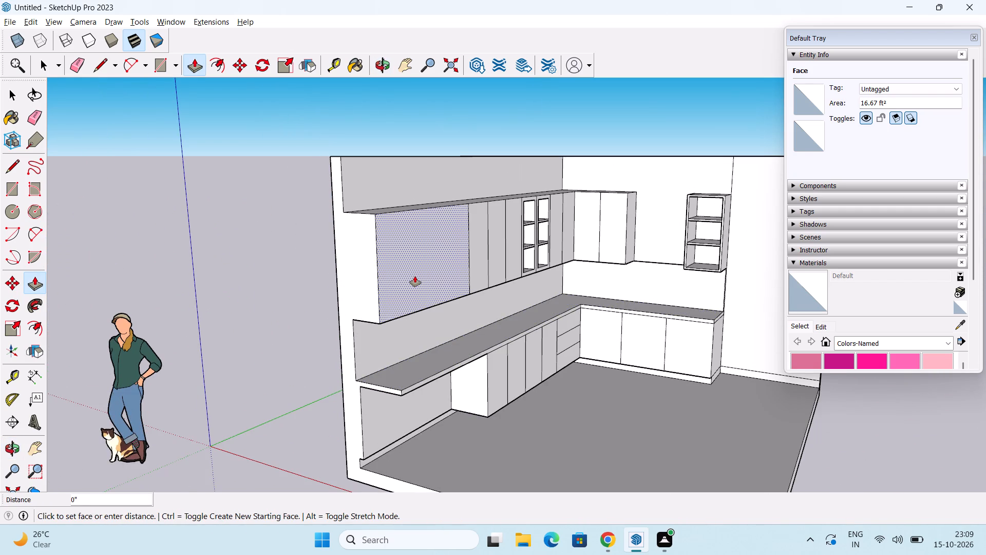
Push the recessed face left in the cleared wall cabinet area back another 2", flush with the wall above.
middle_drag(424, 308, 478, 366)
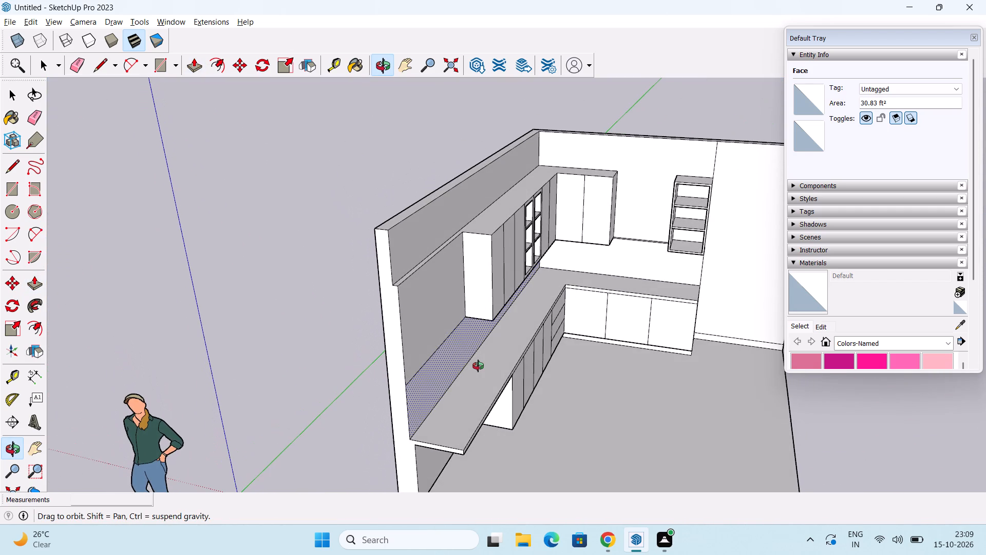
middle_drag(478, 366, 481, 366)
scroll(421, 303, up, 1)
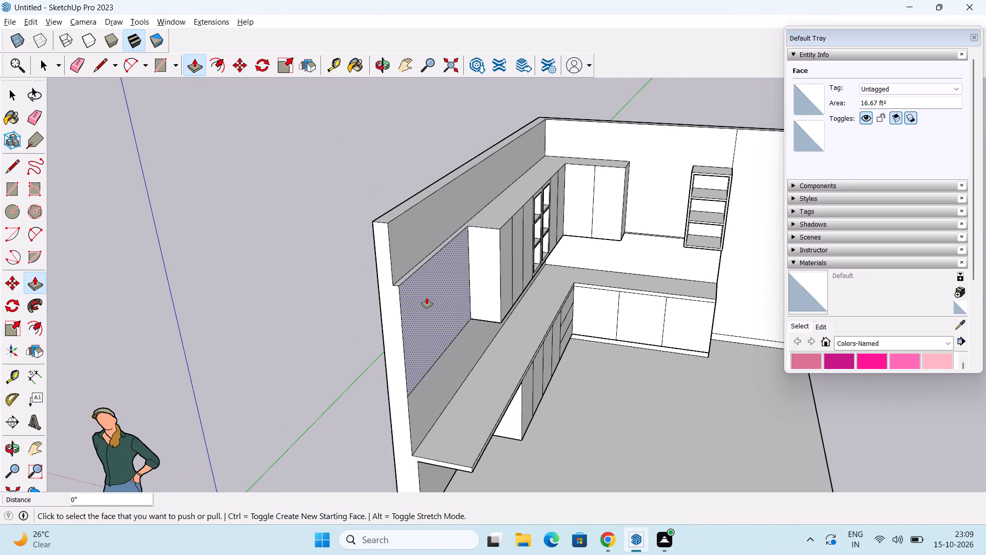
click(427, 298)
click(394, 274)
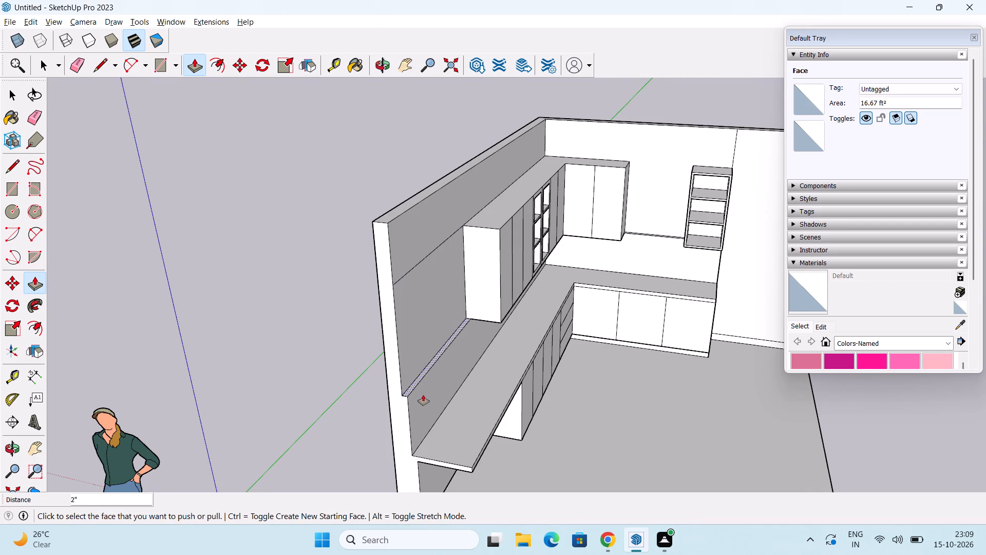
middle_drag(446, 385, 358, 314)
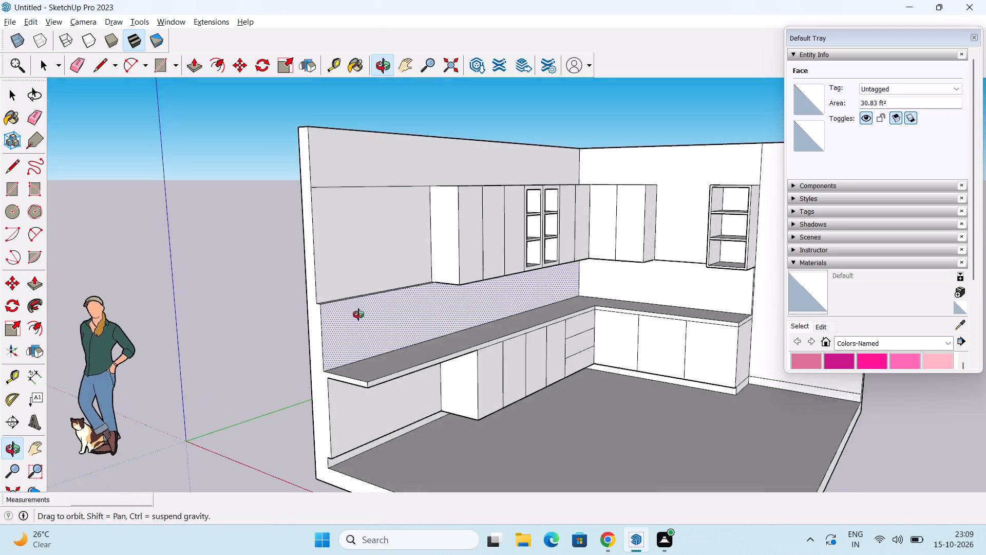
middle_drag(358, 314, 423, 332)
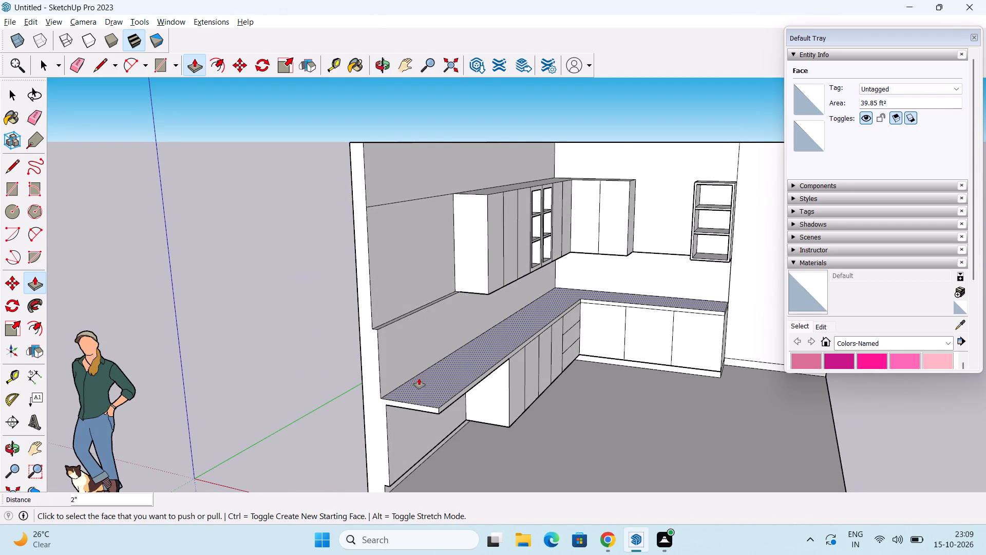
Divide the long run's countertop at the end base cabinet's side with a 2" front-edge line and a 1'10" line across the top.
middle_drag(419, 378, 388, 363)
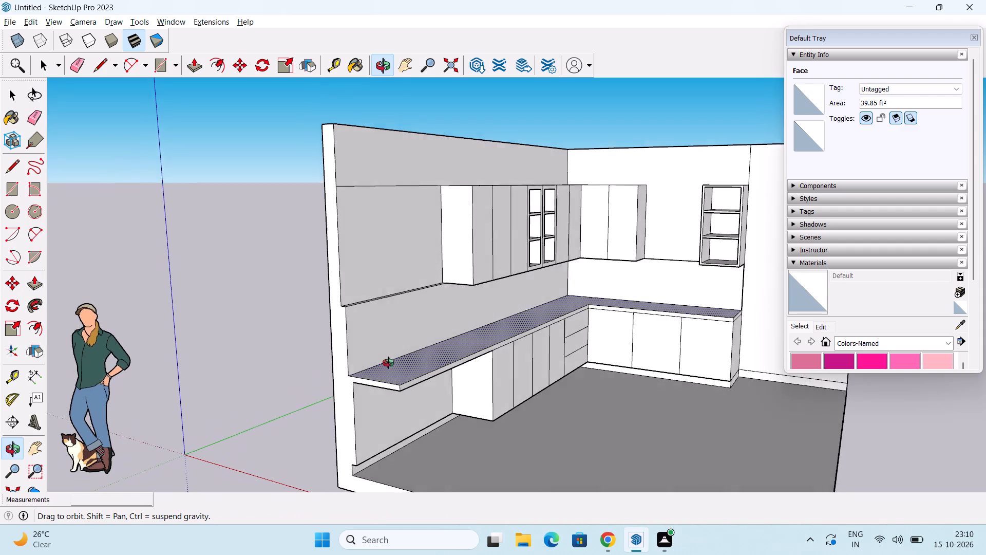
middle_drag(388, 363, 383, 372)
scroll(411, 361, up, 2)
middle_drag(426, 358, 395, 294)
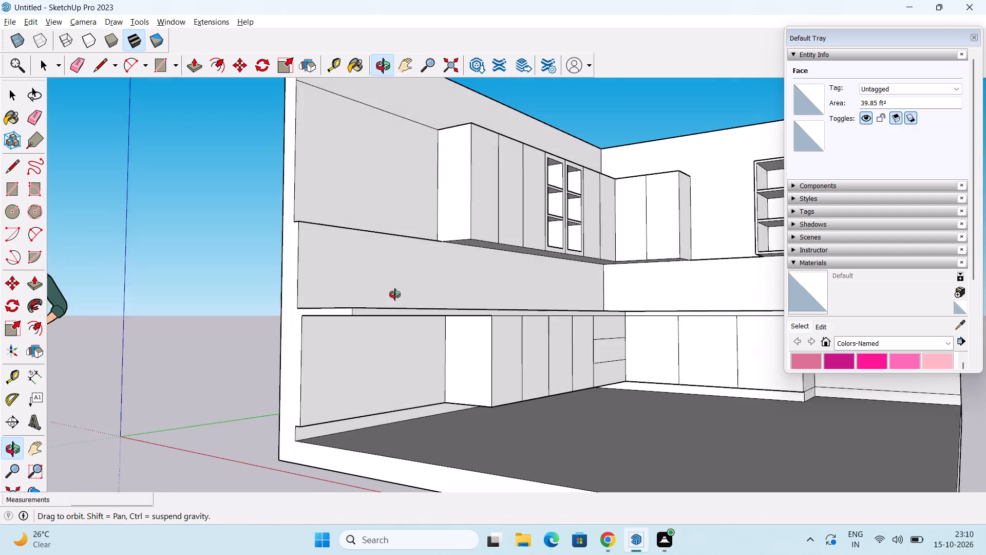
middle_drag(395, 294, 386, 295)
key(space)
scroll(446, 268, up, 2)
middle_drag(436, 269, 314, 317)
key(l)
scroll(428, 378, up, 2)
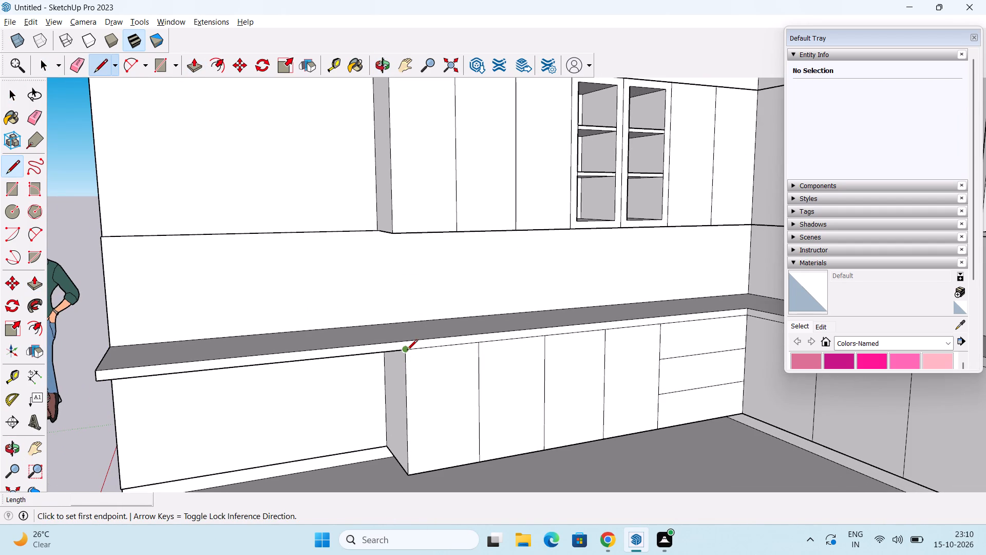
click(407, 351)
double_click(405, 341)
middle_drag(393, 317, 429, 381)
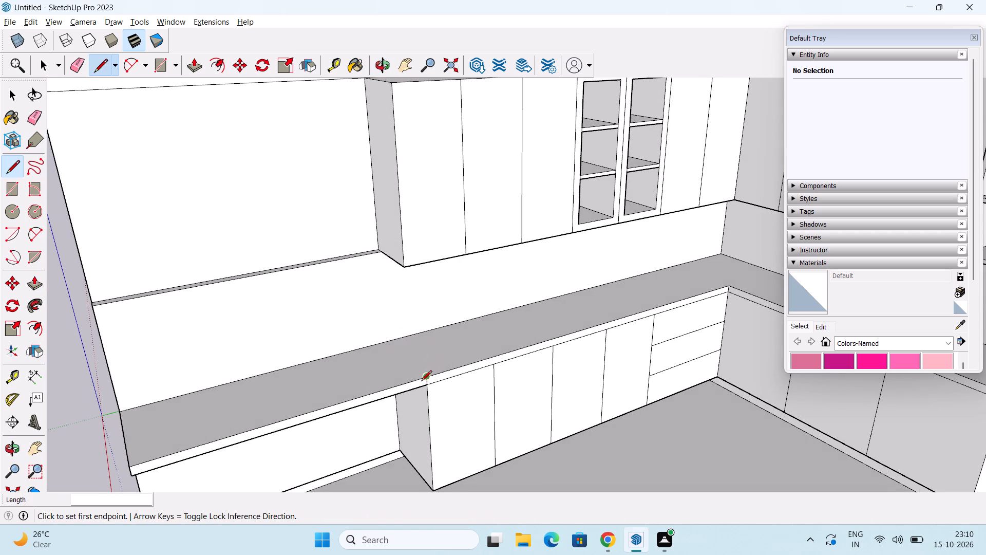
click(428, 380)
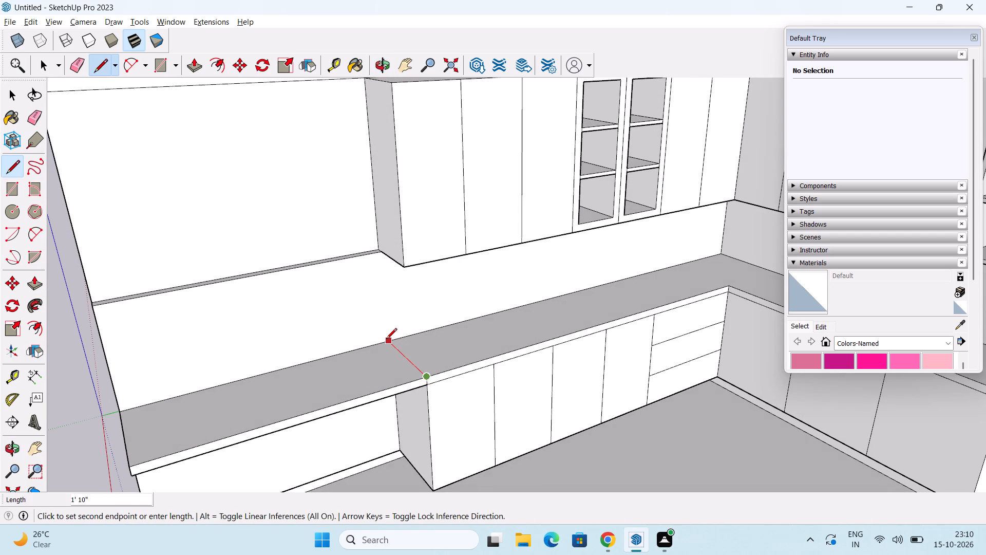
click(386, 340)
Draw a 2' vertical line up the backsplash from the countertop dividing line to the end wall cabinet's lower back corner.
middle_drag(393, 336, 384, 273)
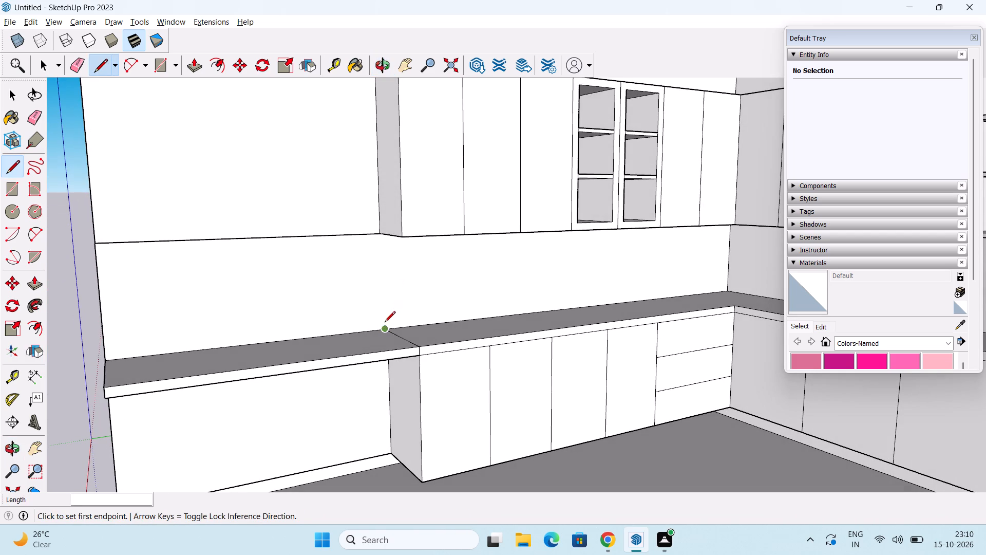
click(384, 329)
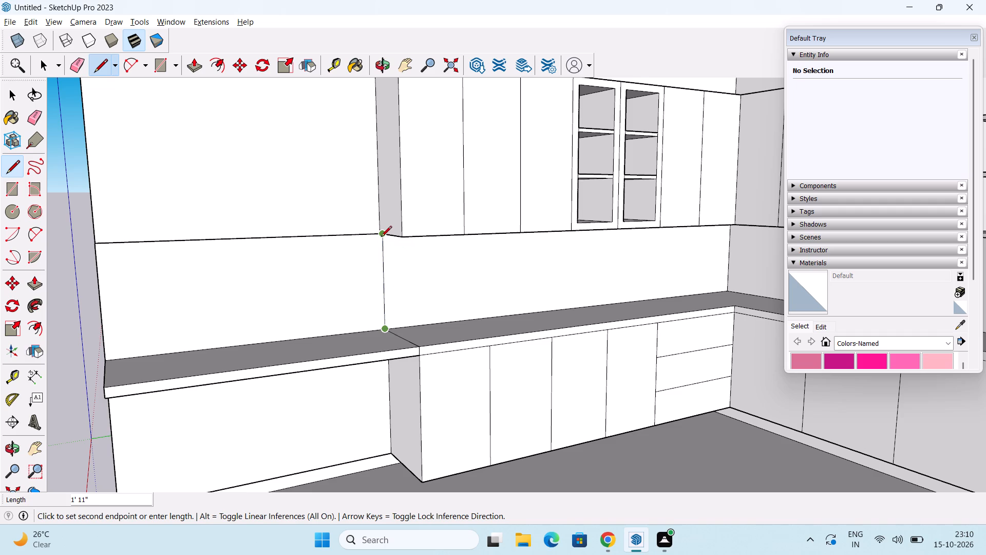
scroll(375, 238, up, 7)
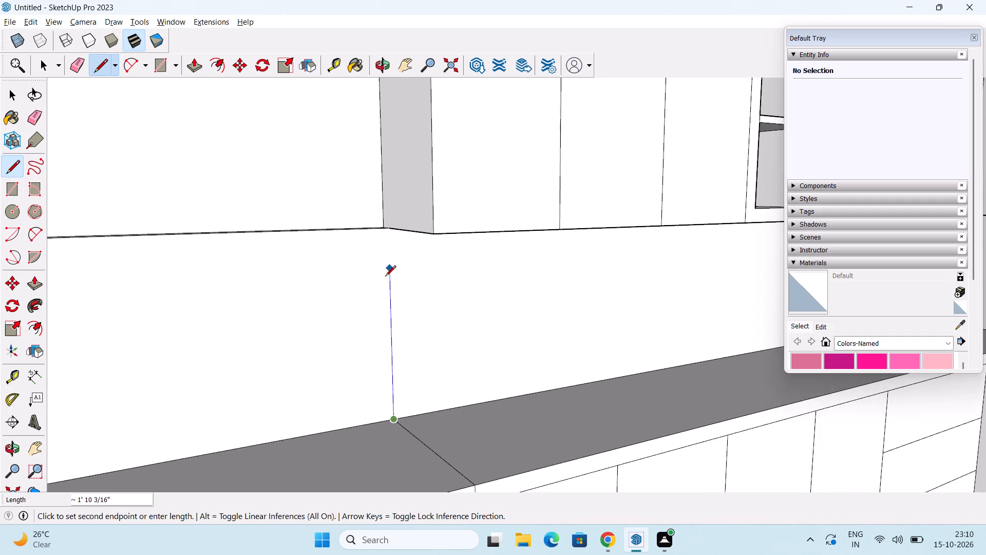
middle_drag(387, 275, 397, 175)
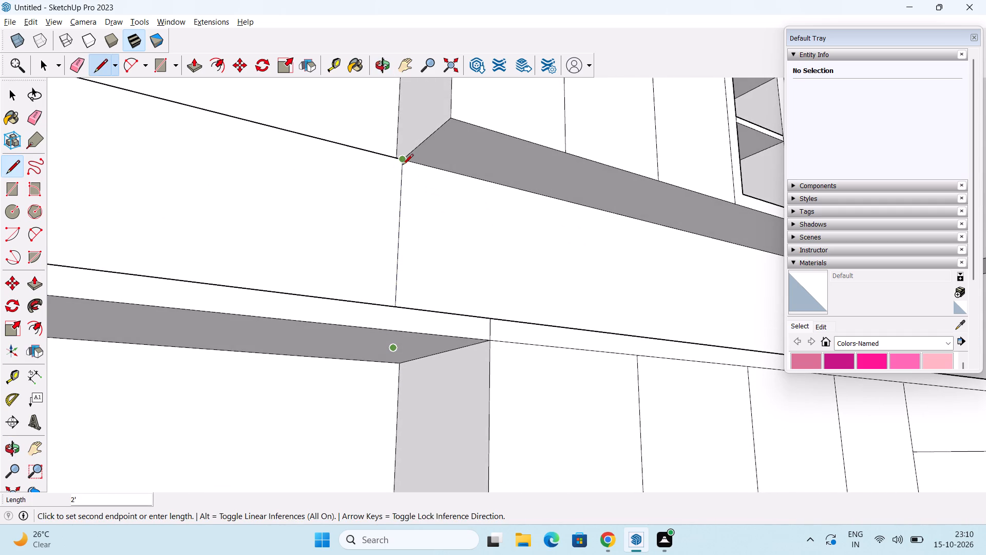
click(403, 165)
middle_drag(400, 205, 465, 325)
key(space)
Push the backsplash section above the open counter back 2", flush with the wall above it.
scroll(468, 323, down, 5)
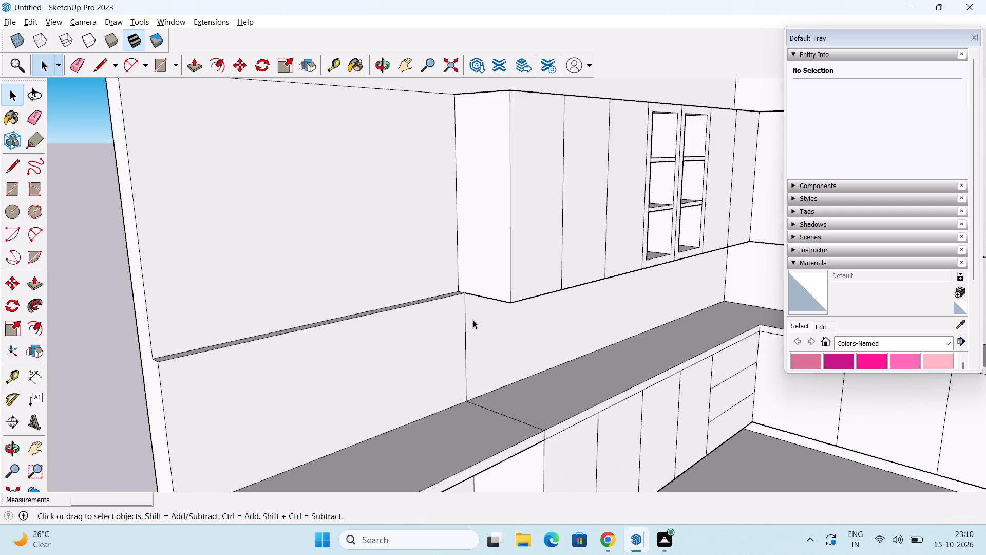
scroll(473, 320, down, 4)
middle_drag(476, 327, 428, 339)
key(p)
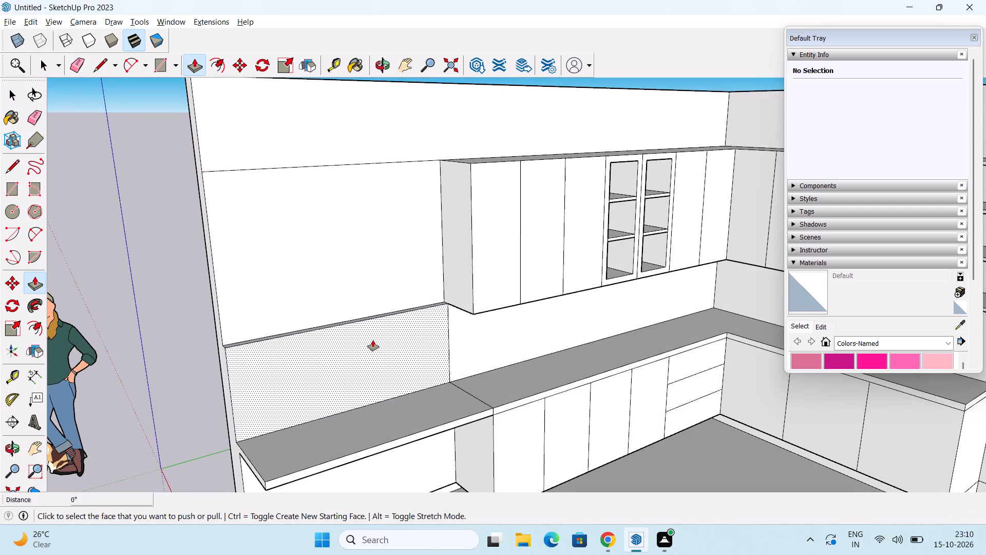
click(373, 340)
double_click(373, 340)
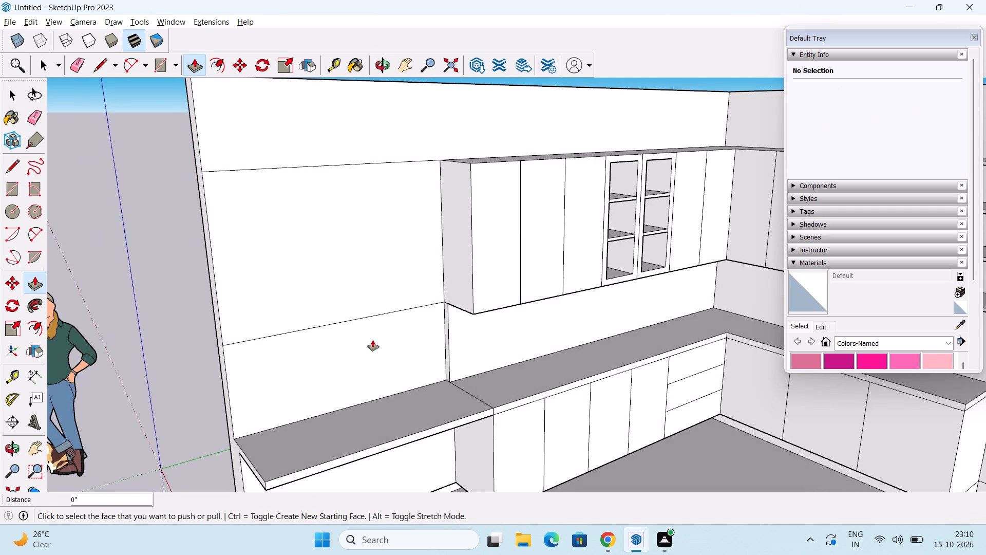
middle_drag(376, 339, 411, 342)
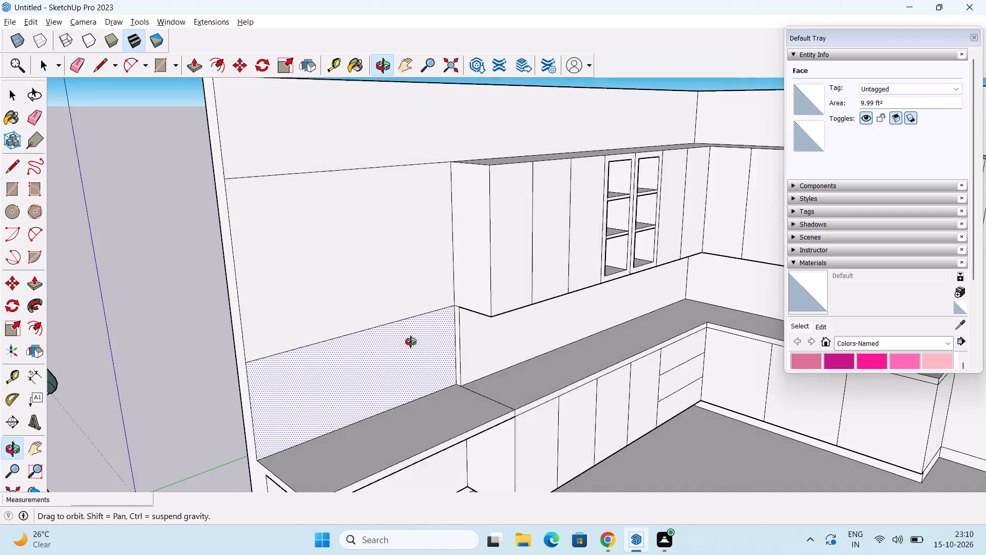
middle_drag(411, 342, 409, 342)
Push the open counter's front edge back 2" and a further 1'10", flush with the wall, removing the overhanging countertop.
scroll(429, 333, down, 2)
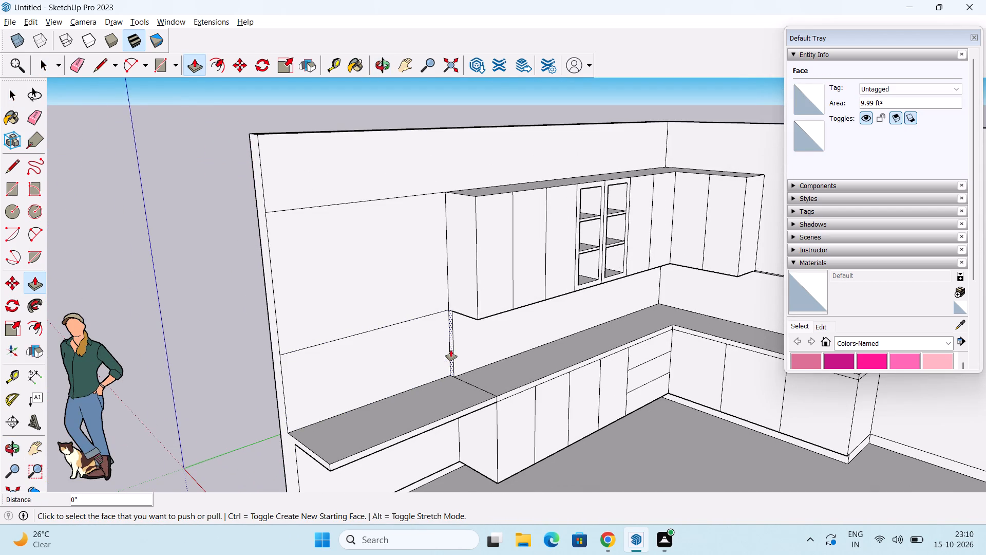
shift+middle_drag(451, 350, 462, 304)
scroll(498, 319, down, 1)
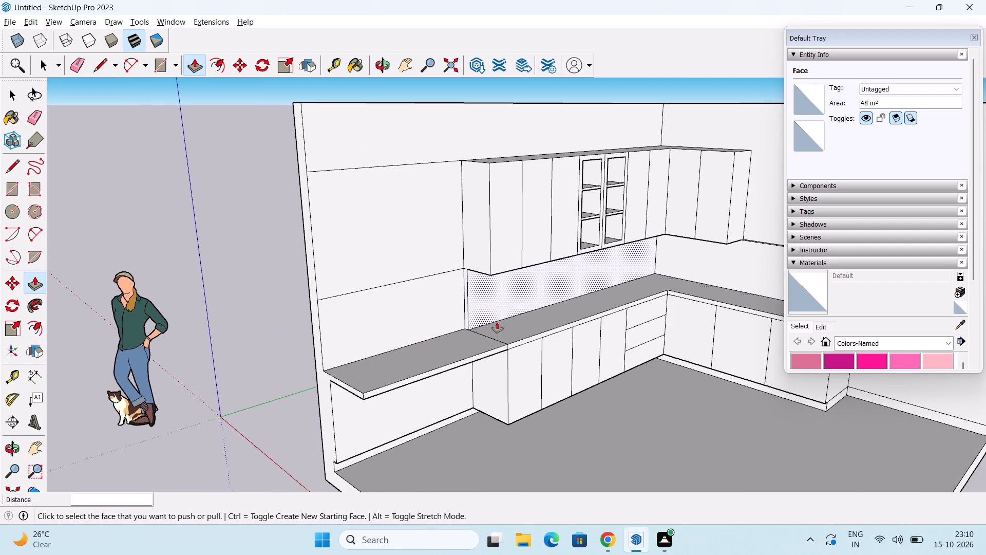
scroll(467, 363, up, 1)
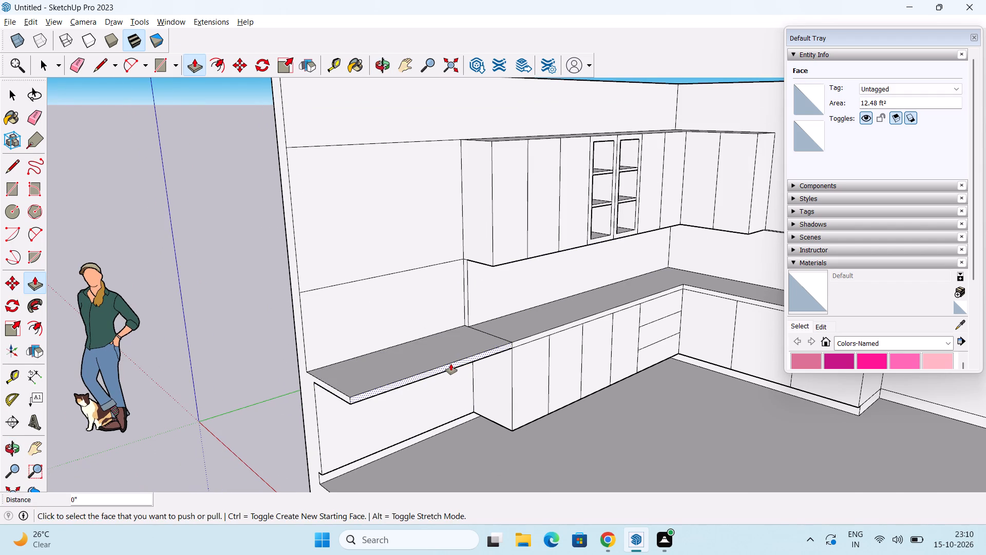
double_click(451, 364)
click(451, 364)
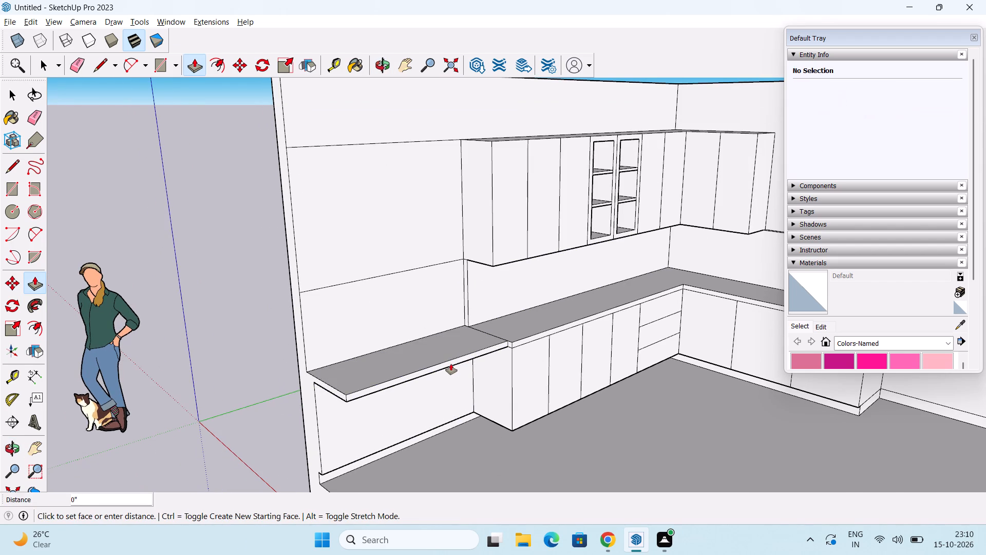
click(307, 342)
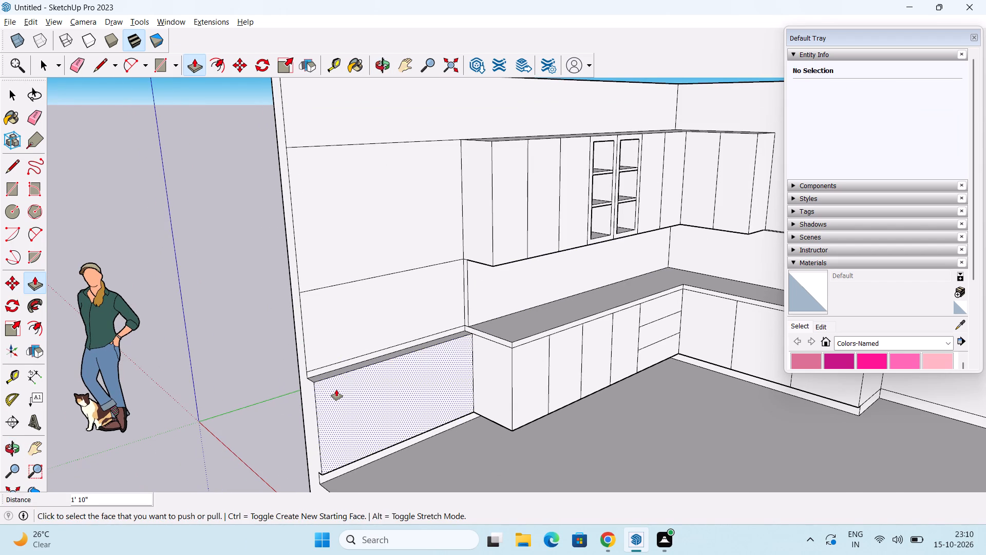
Push the recessed face beneath the removed counter back until it is flush with the wall strip above it.
double_click(336, 390)
click(325, 417)
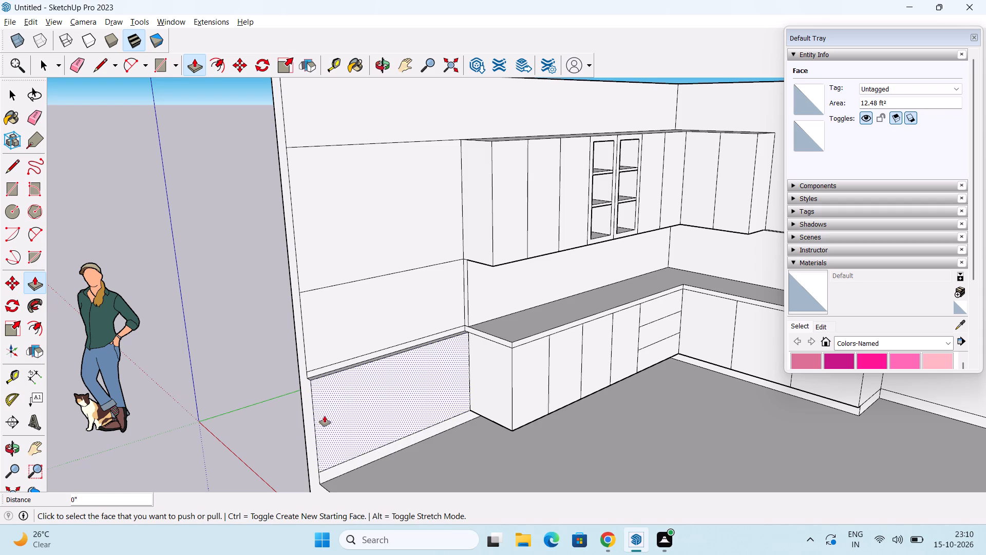
click(309, 373)
Examine the cleared wall section, its toe-kick ledge and the adjoining cabinet ends from several angles.
middle_drag(344, 422, 347, 418)
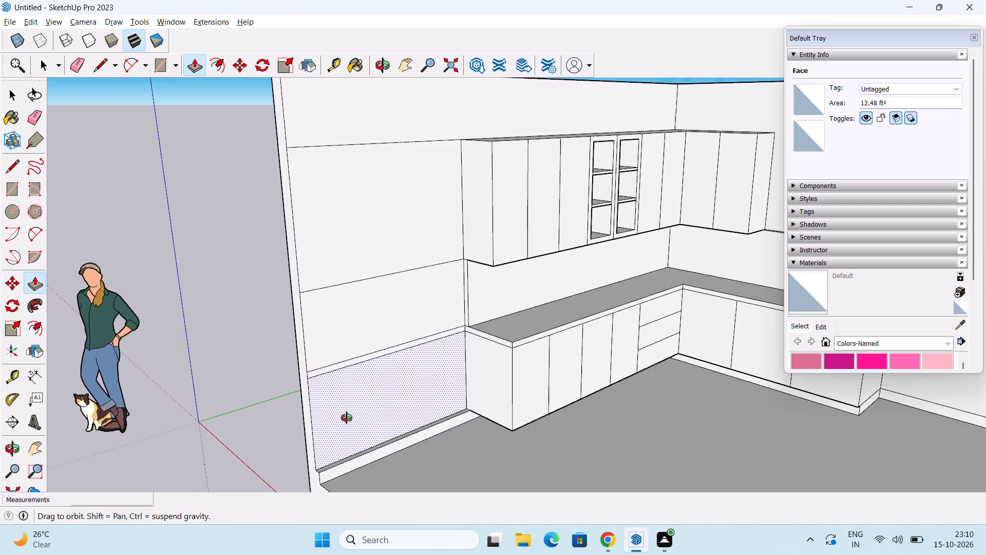
middle_drag(347, 418, 339, 410)
shift+middle_drag(347, 422, 364, 383)
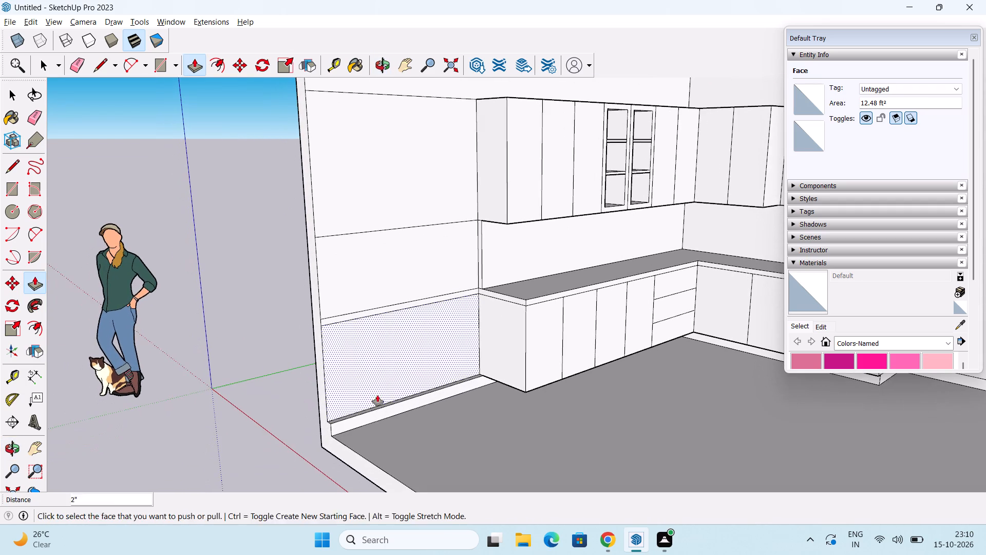
middle_drag(377, 395, 373, 402)
middle_drag(419, 411, 405, 316)
scroll(437, 341, up, 4)
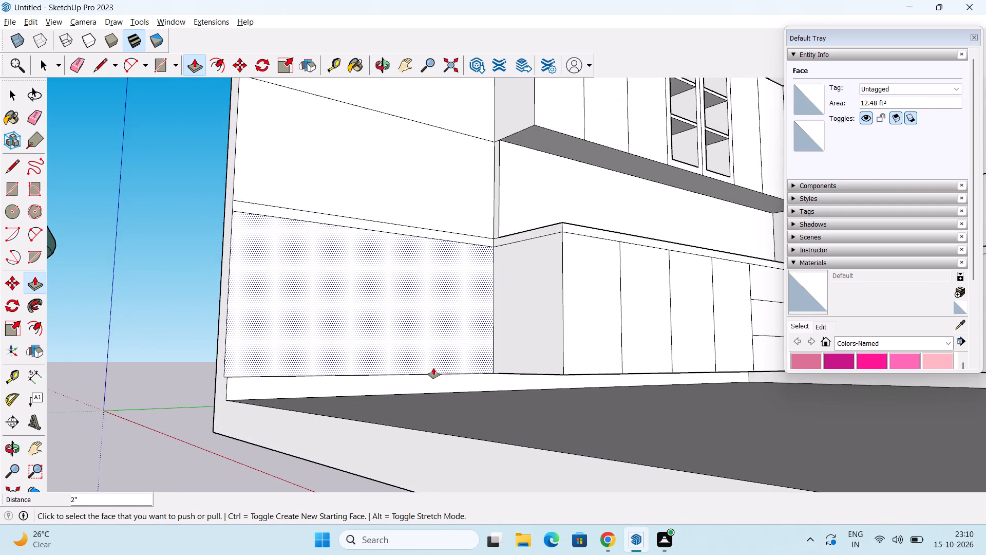
middle_drag(433, 368, 443, 400)
middle_drag(481, 406, 481, 364)
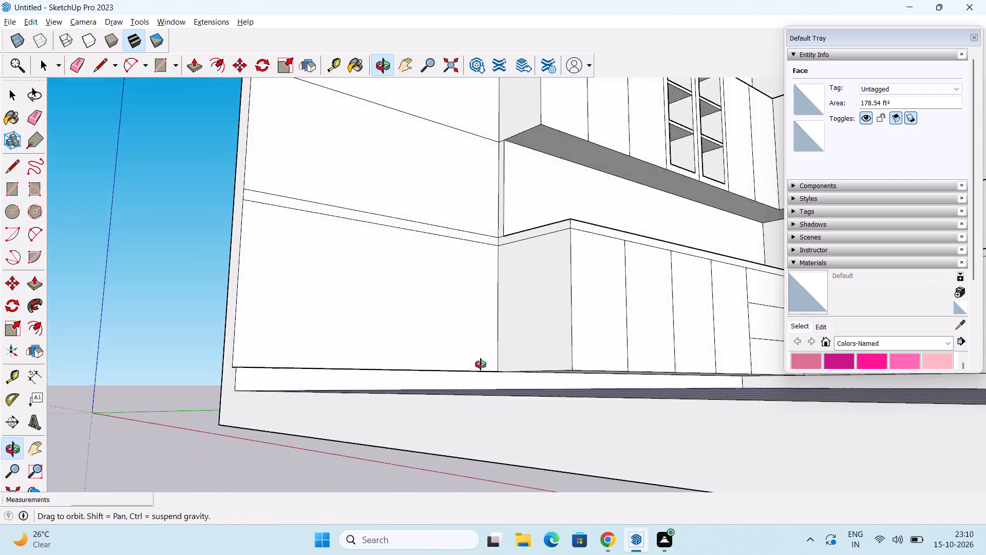
middle_drag(481, 364, 481, 364)
scroll(483, 356, down, 4)
middle_drag(486, 339, 499, 410)
key(space)
scroll(499, 383, down, 3)
middle_drag(498, 373, 504, 391)
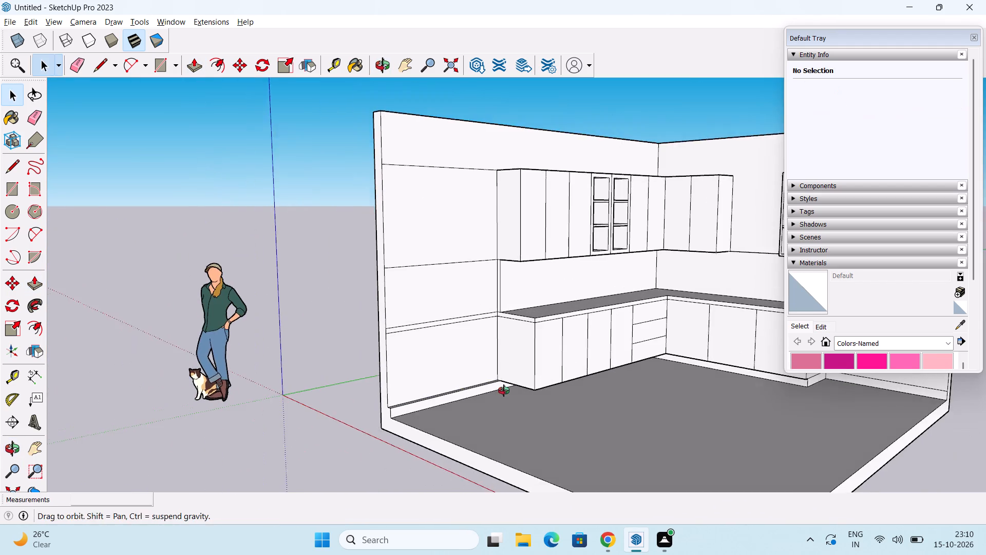
middle_drag(504, 391, 507, 410)
middle_drag(449, 333, 438, 334)
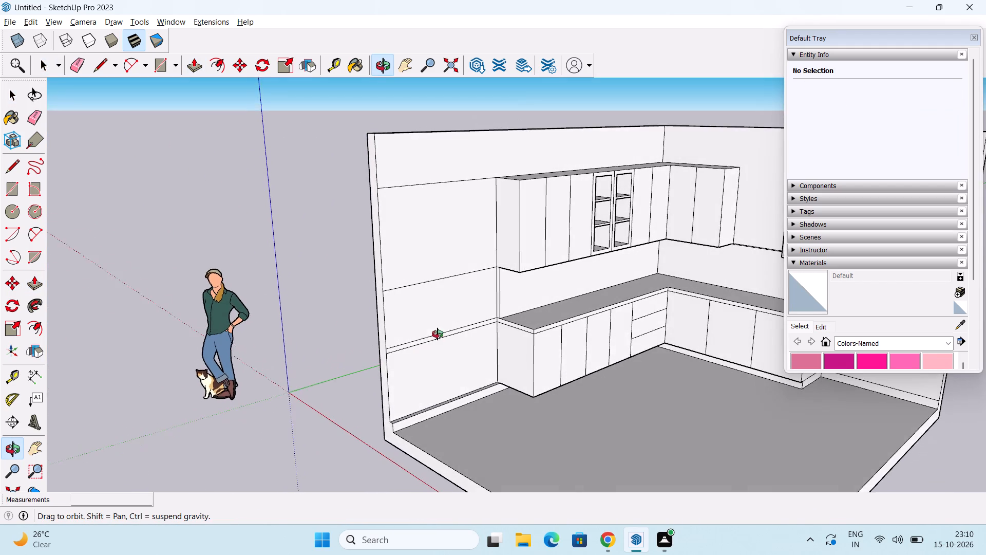
middle_drag(438, 334, 428, 332)
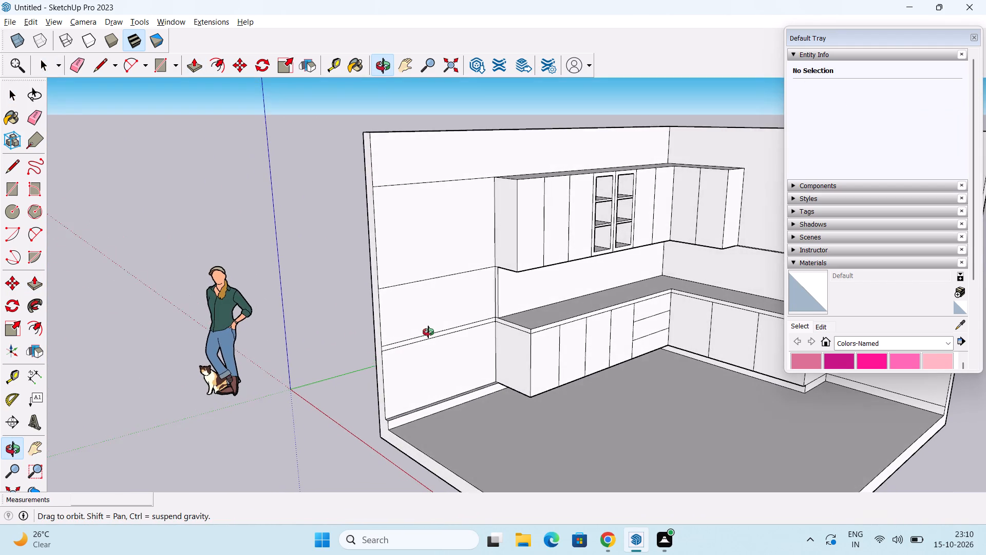
middle_drag(428, 332, 414, 320)
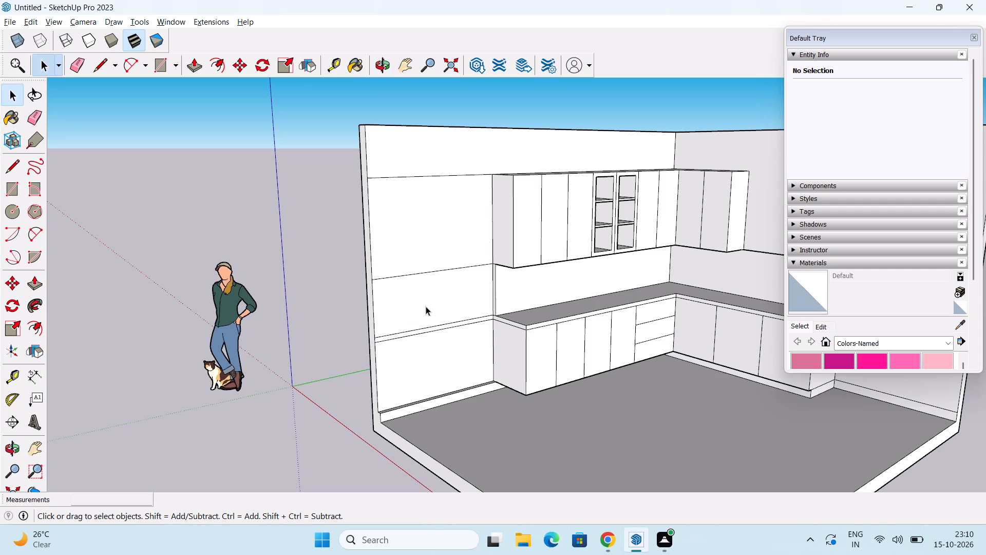
scroll(427, 306, down, 1)
middle_drag(445, 310, 419, 292)
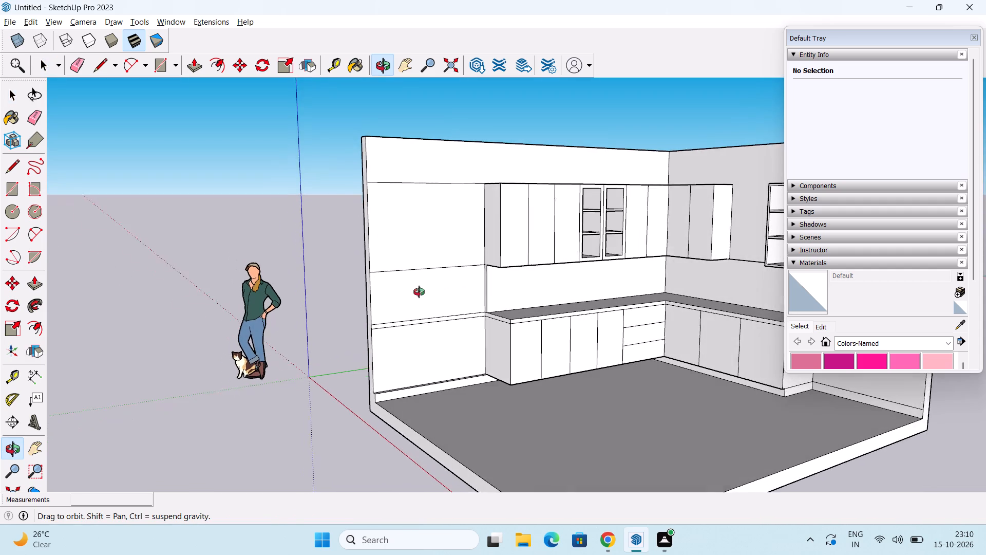
middle_drag(419, 292, 437, 297)
scroll(451, 316, up, 5)
middle_drag(452, 314, 457, 316)
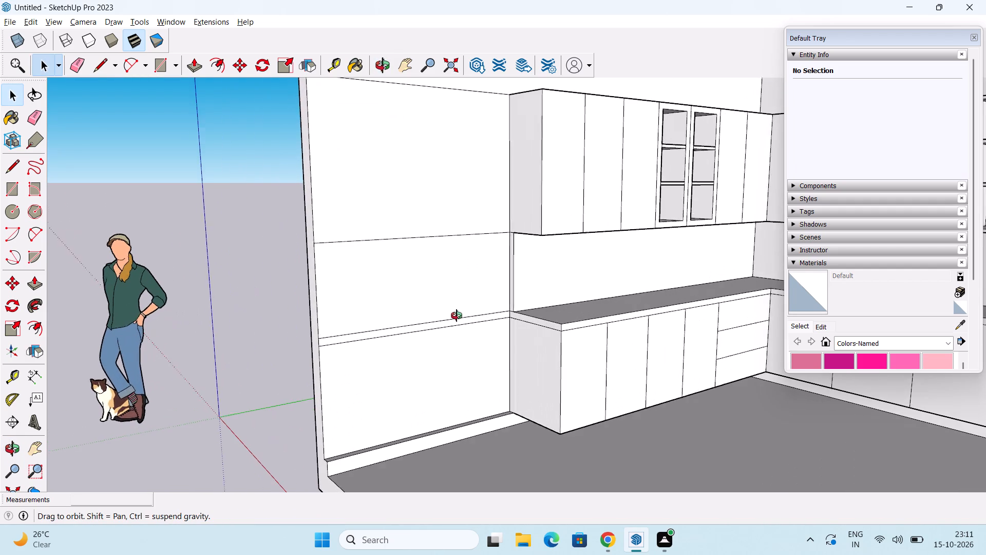
middle_drag(457, 316, 446, 328)
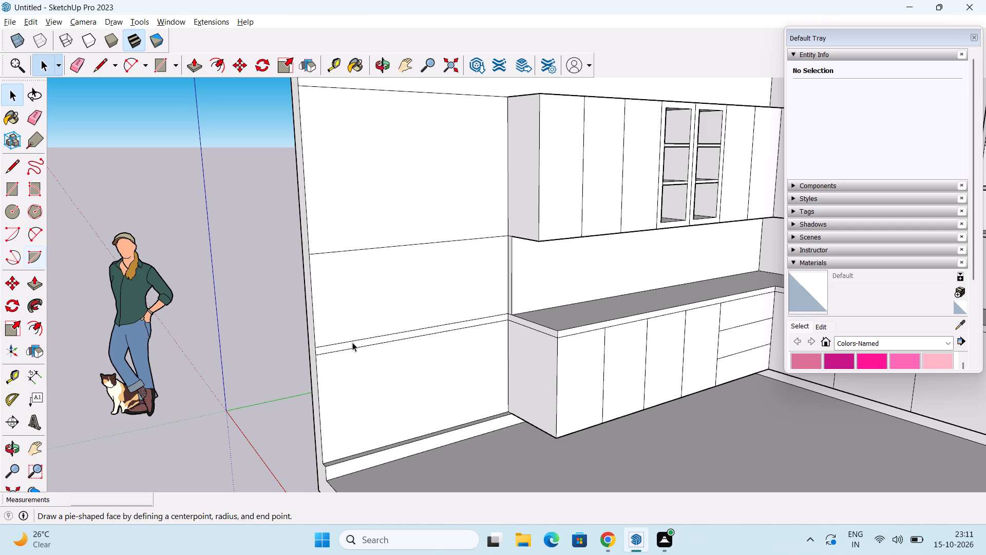
middle_drag(353, 339, 334, 330)
Outline a 2' wide panel on the cleared wall beside the base cabinets, with its vertical side running down to the toe-kick ledge.
click(13, 171)
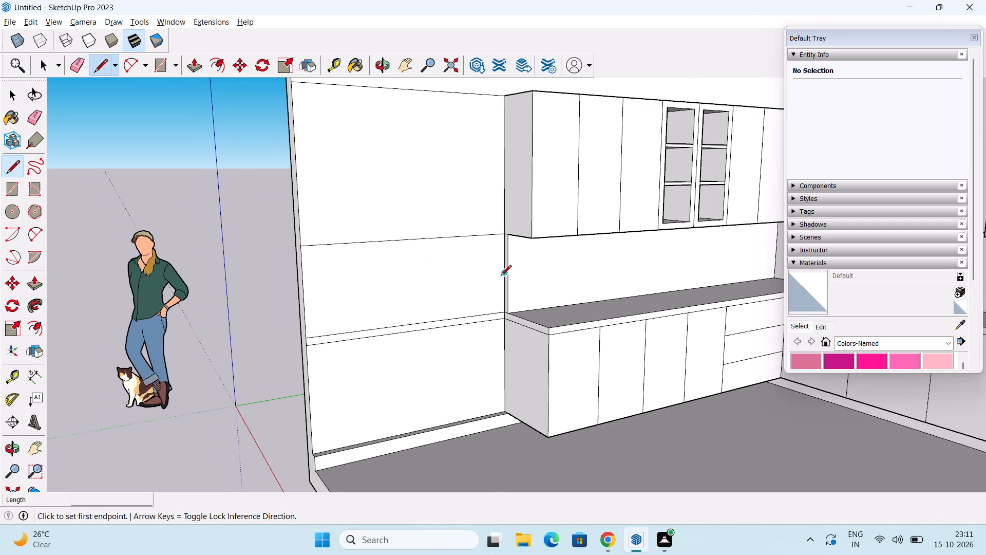
scroll(500, 277, up, 4)
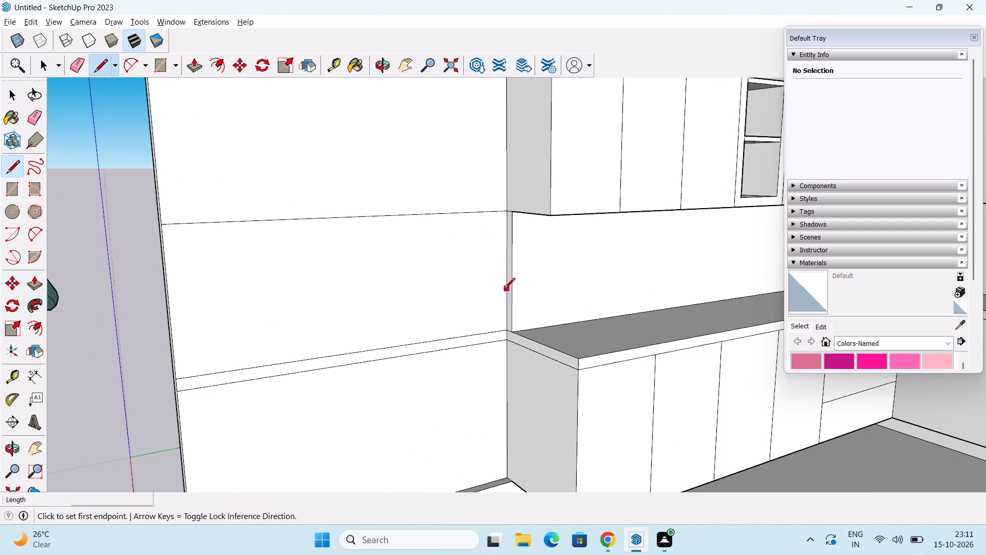
click(506, 299)
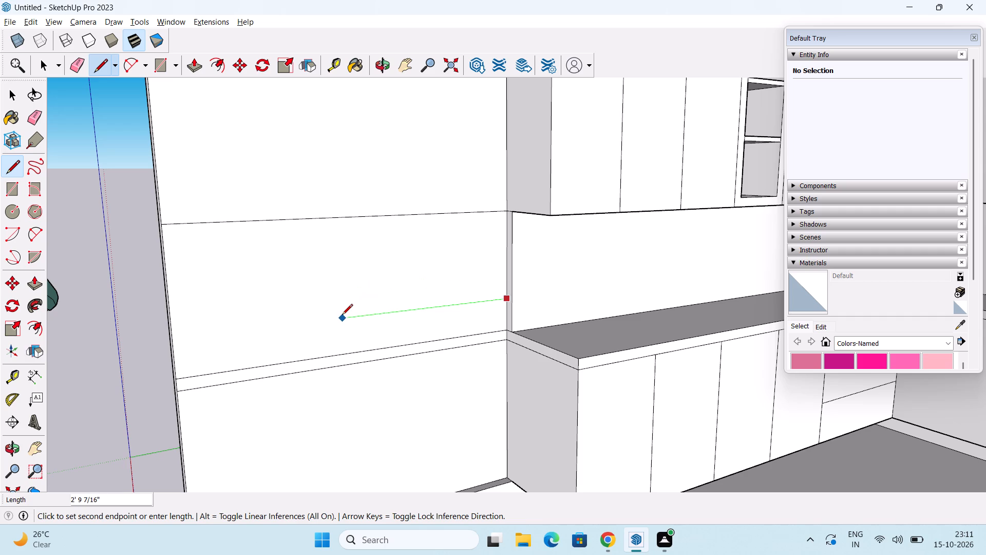
text(2')
key(Return)
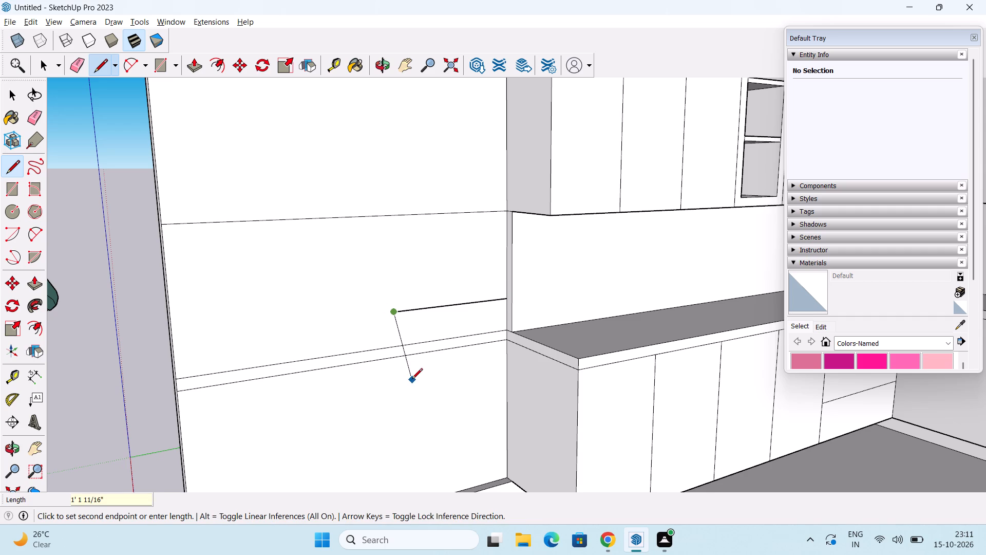
scroll(412, 380, down, 1)
shift+middle_drag(417, 358, 437, 210)
middle_drag(436, 256, 429, 297)
scroll(441, 313, up, 1)
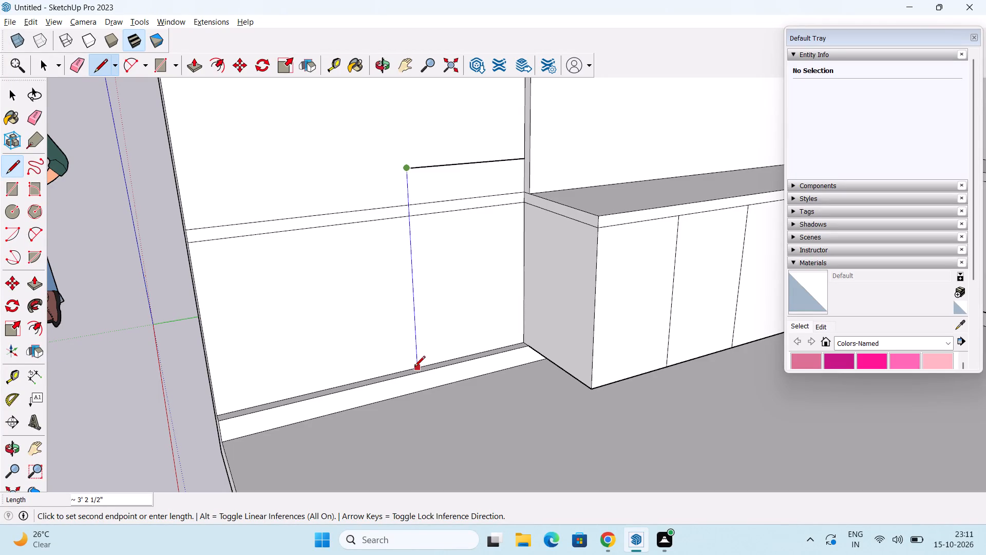
click(414, 367)
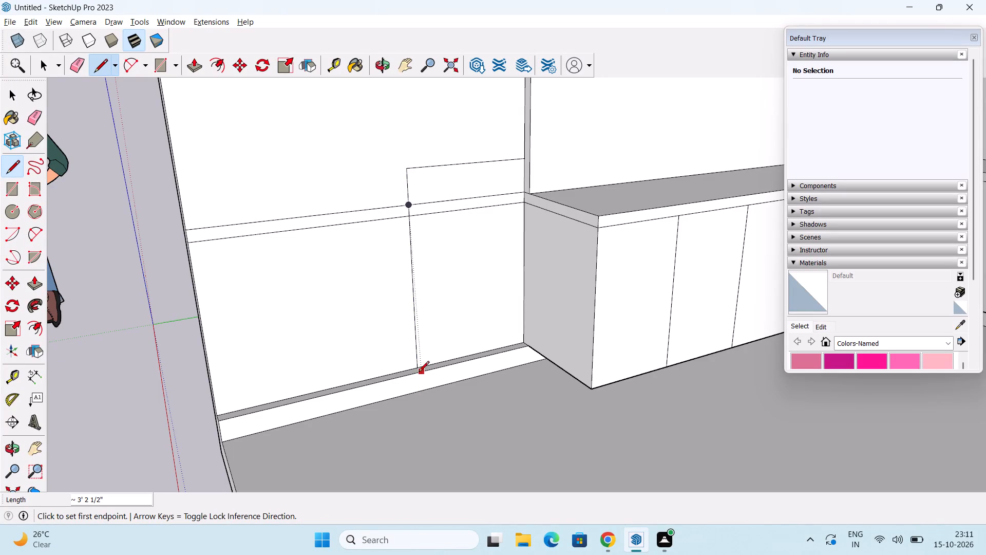
Continue the panel's vertical side line 2" across the toe-kick ledge and down its front face to the floor.
drag(413, 368, 419, 371)
click(423, 376)
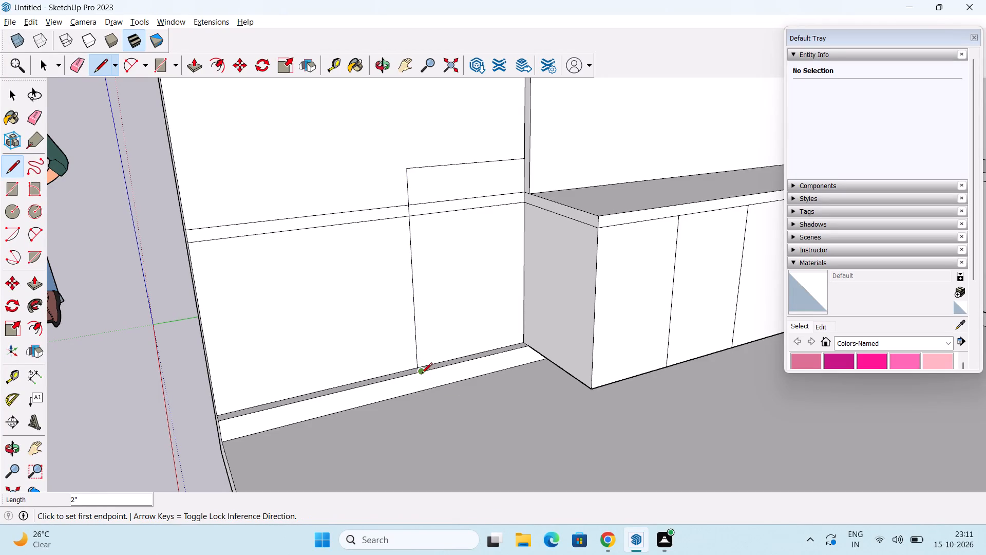
click(421, 374)
click(421, 394)
key(space)
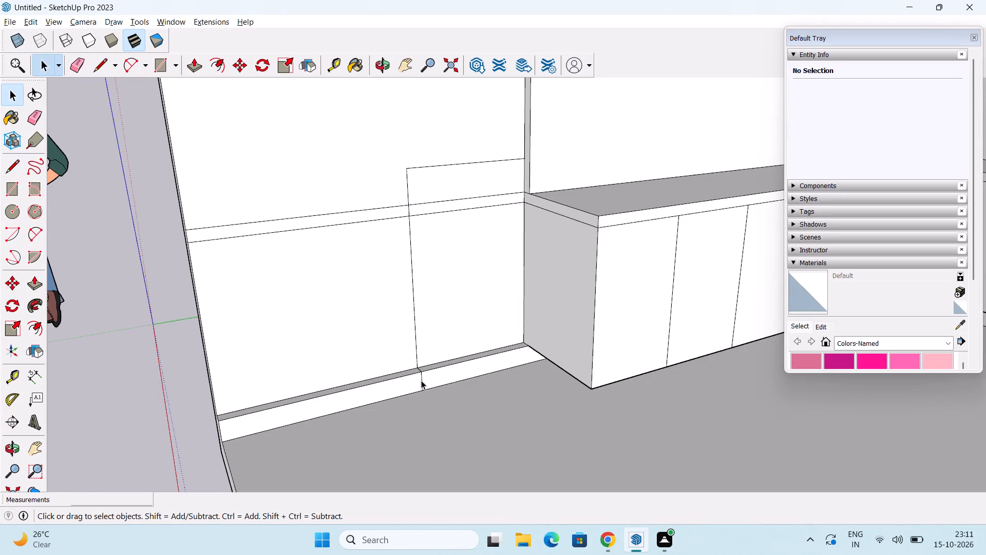
Push the toe-kick section outside the panel outline back 2", flush with the wall.
key(p)
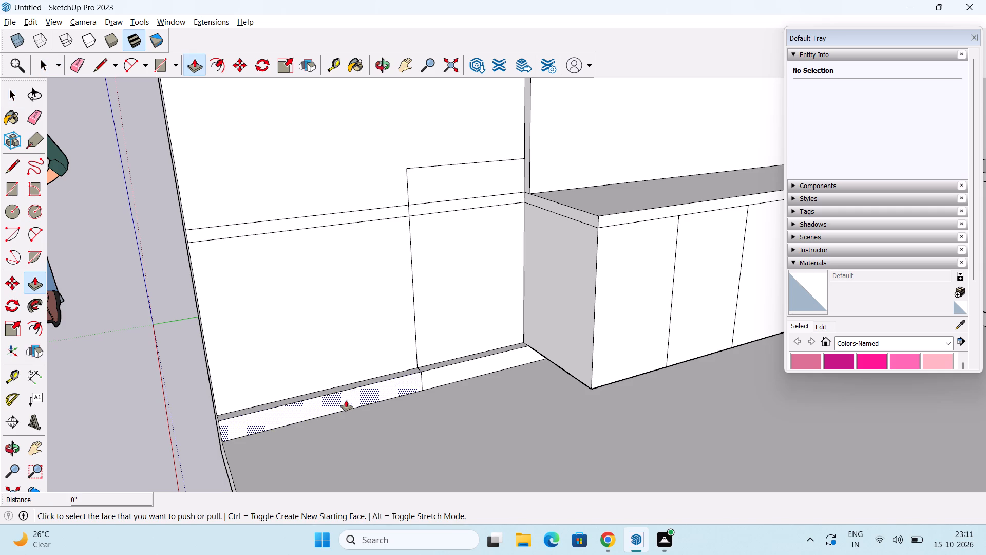
double_click(346, 400)
middle_drag(361, 371, 464, 355)
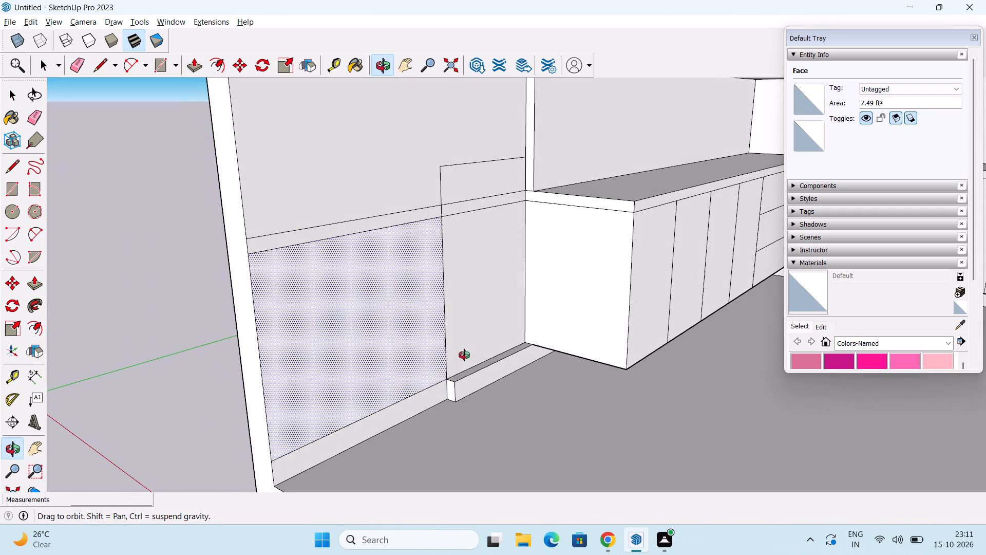
middle_drag(464, 355, 460, 358)
middle_drag(482, 405, 391, 384)
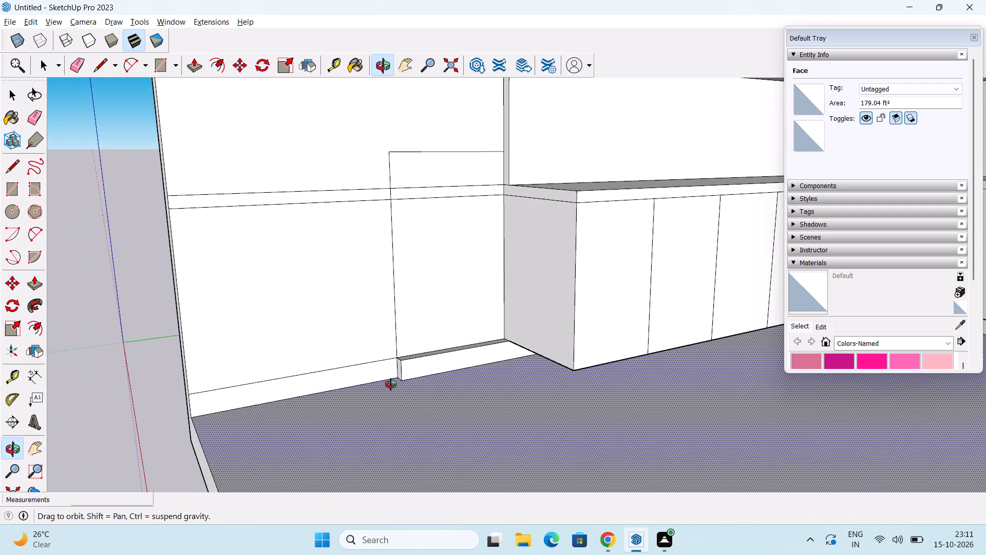
middle_drag(391, 384, 406, 348)
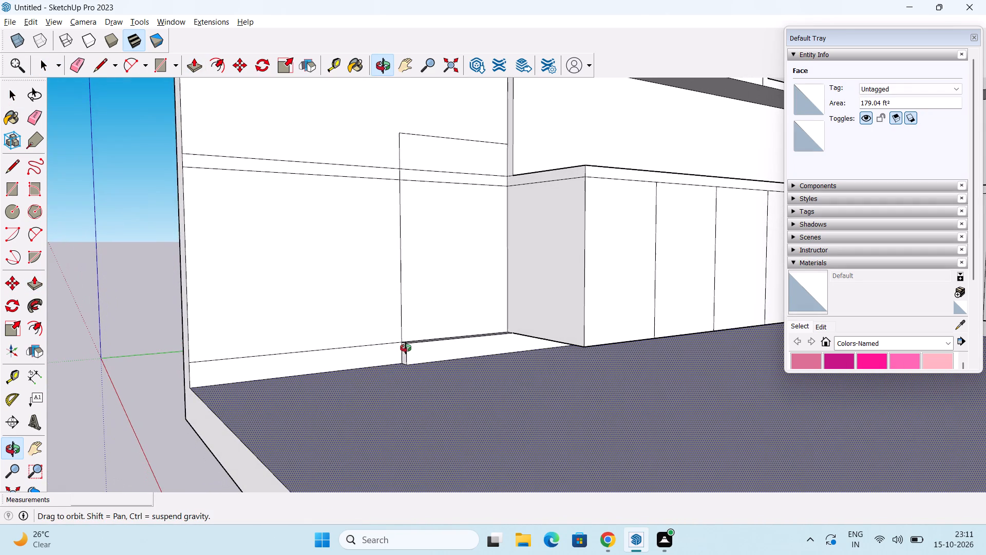
middle_drag(406, 348, 429, 346)
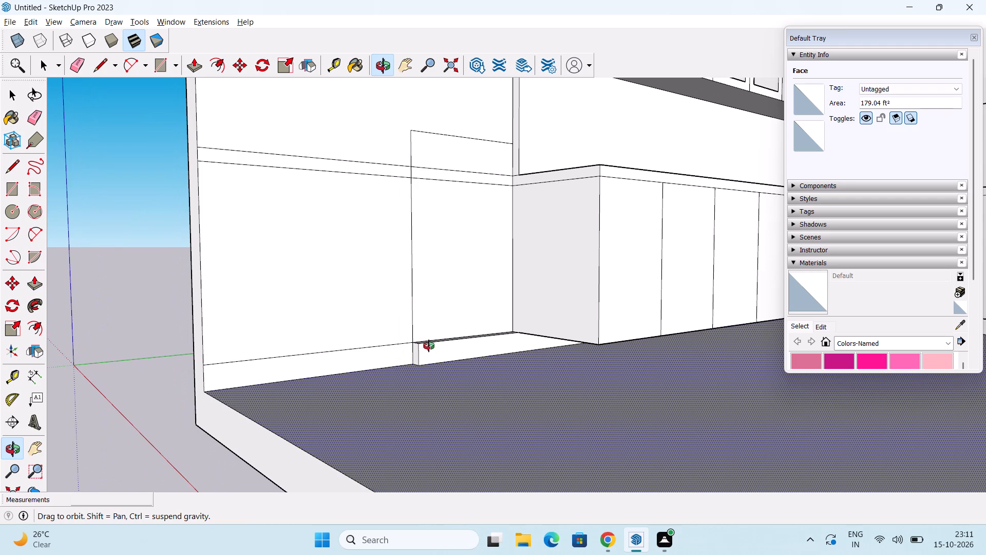
middle_drag(429, 346, 428, 340)
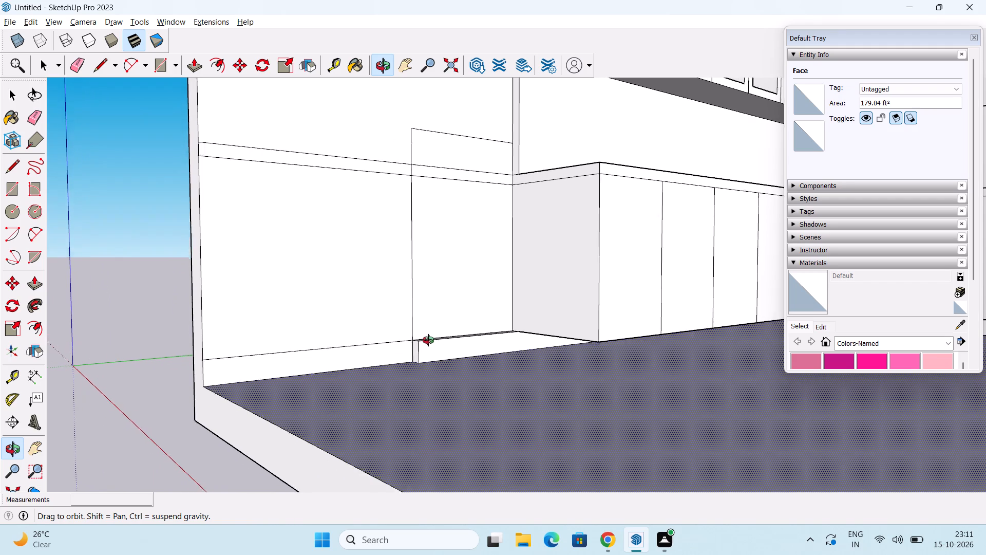
middle_drag(428, 340, 372, 384)
scroll(404, 392, up, 3)
middle_drag(412, 384, 411, 351)
key(space)
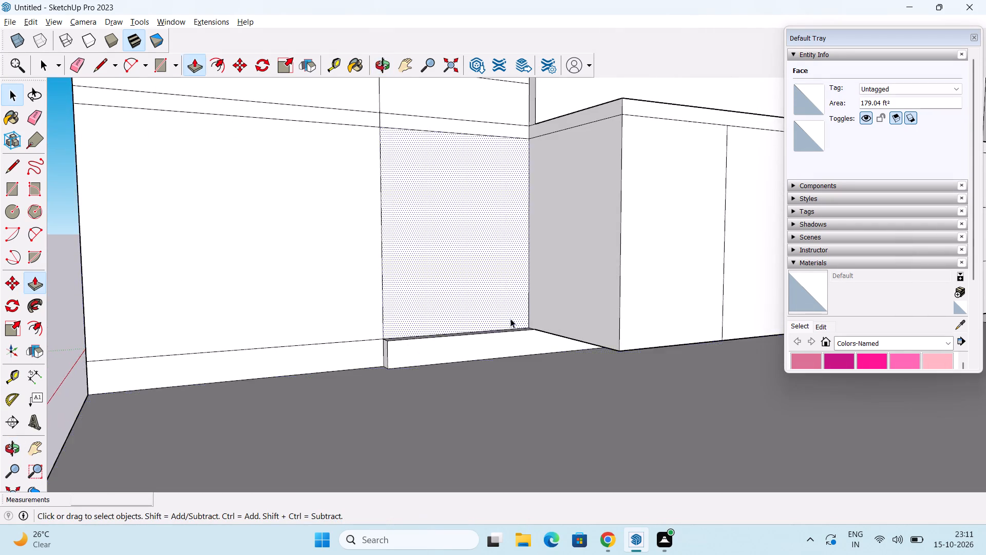
Split the remaining toe-kick face with a 4" vertical line from the base cabinet's bottom edge down to the floor.
scroll(511, 318, up, 2)
key(l)
scroll(564, 351, up, 4)
middle_drag(534, 330, 543, 347)
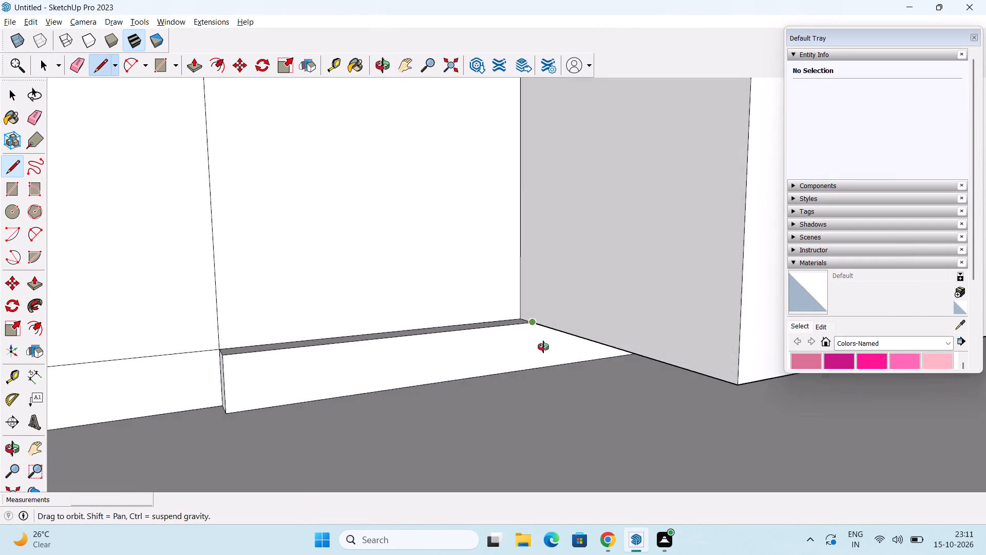
middle_drag(543, 347, 545, 349)
click(531, 323)
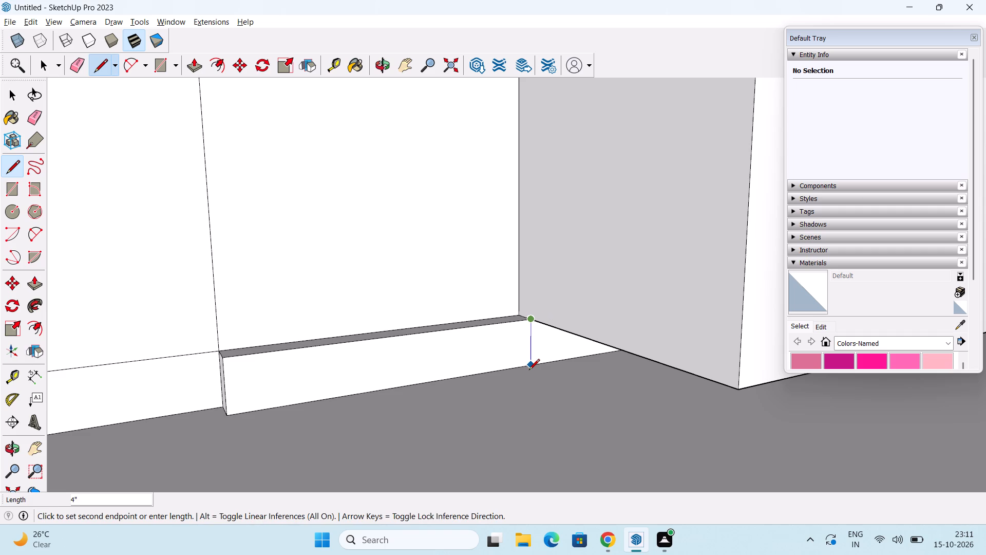
click(529, 371)
key(space)
Push the split toe-kick section beneath the outlined panel back 2", flush with the wall.
scroll(537, 334, down, 3)
middle_drag(538, 330, 427, 275)
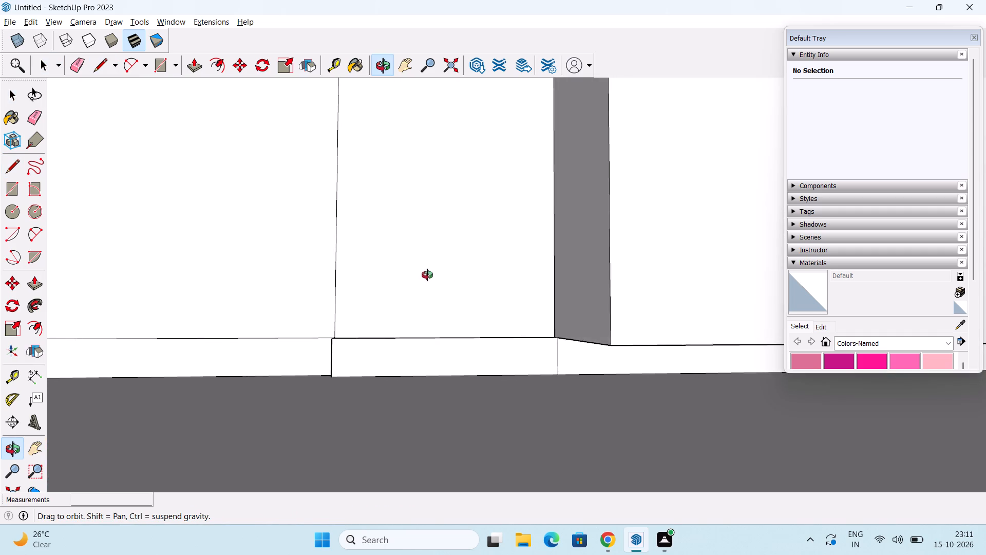
middle_drag(427, 275, 556, 283)
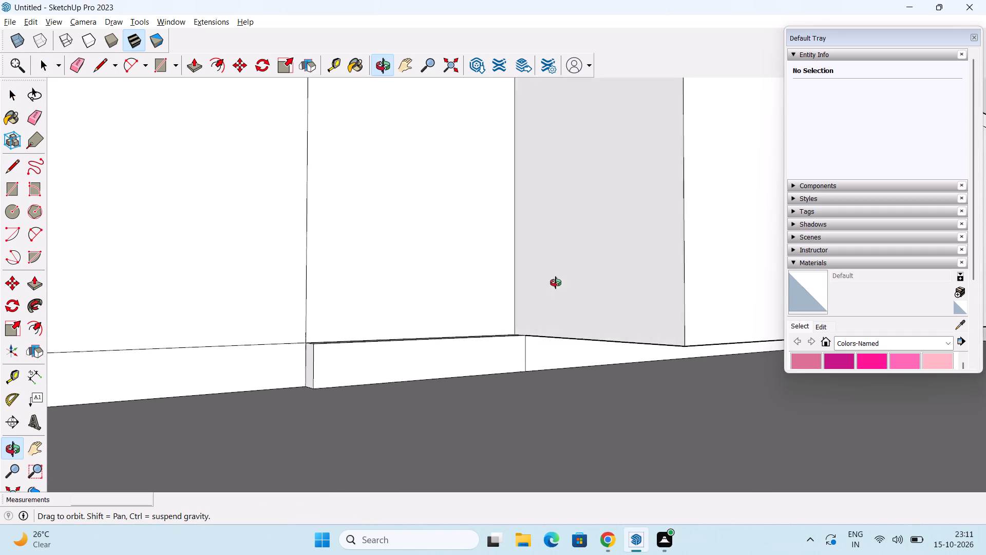
middle_drag(556, 283, 492, 383)
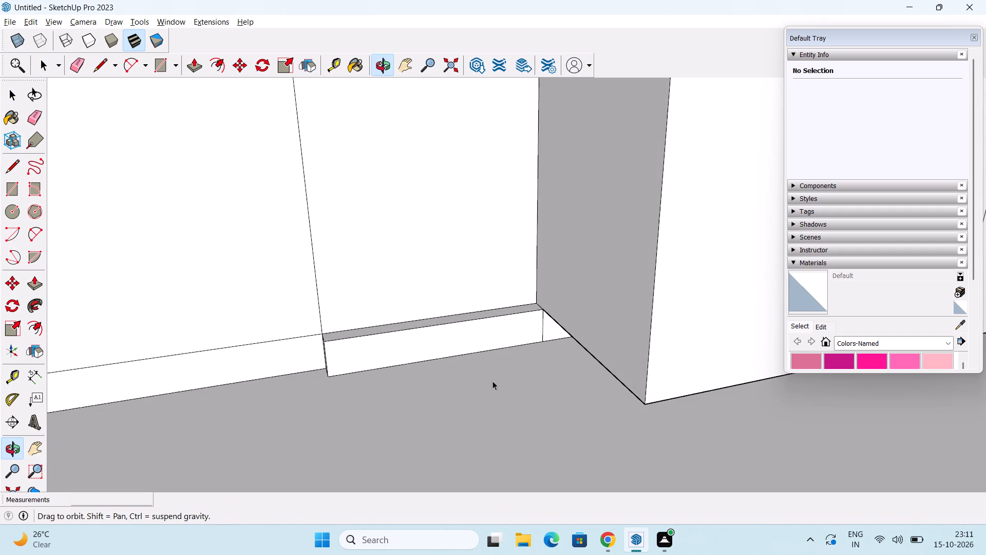
scroll(499, 355, down, 2)
key(p)
double_click(416, 346)
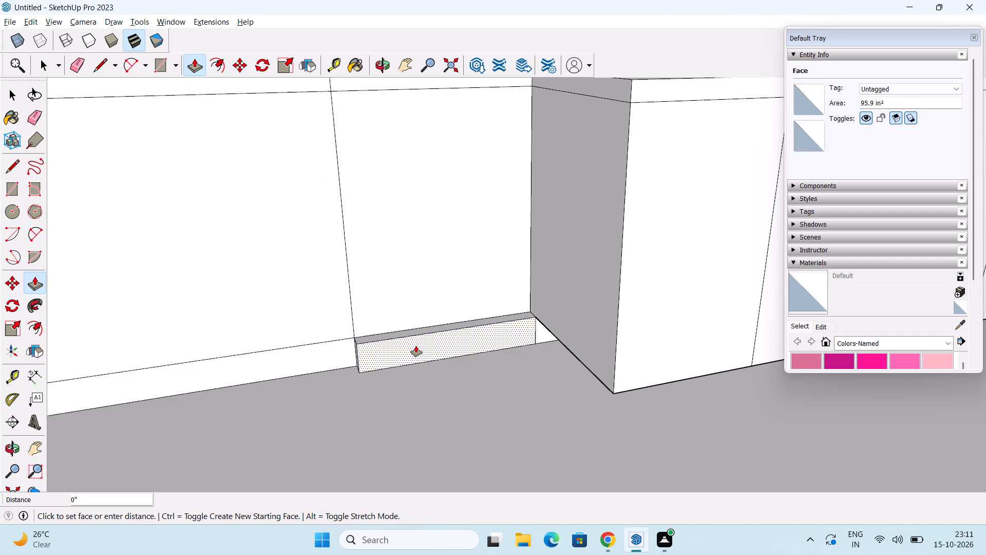
middle_drag(418, 344, 488, 313)
scroll(485, 301, down, 5)
shift+middle_drag(467, 319, 448, 321)
middle_drag(450, 319, 416, 308)
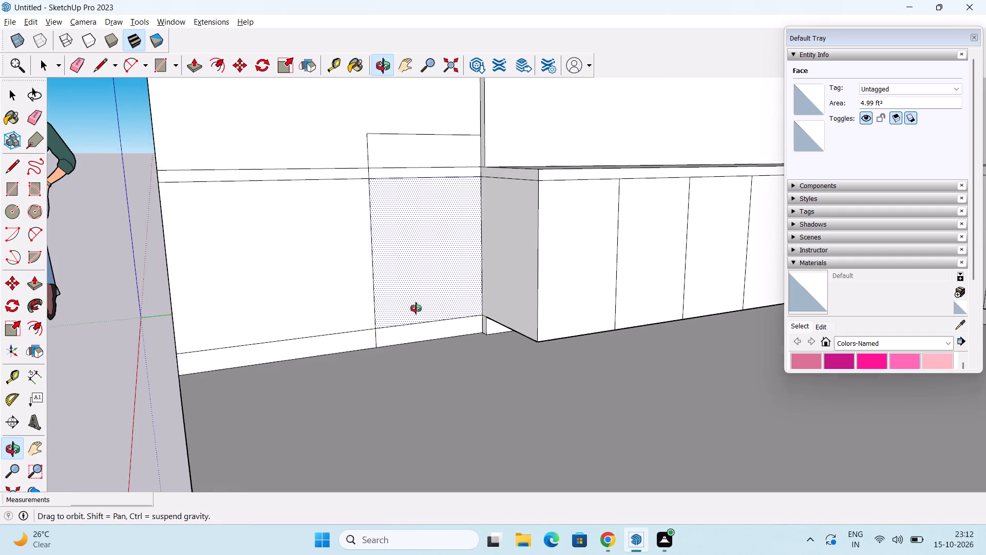
middle_drag(416, 308, 400, 317)
key(space)
Erase the leftover counter and toe-kick lines crossing the outlined panel and the bare wall beside it.
key(e)
drag(425, 162, 426, 184)
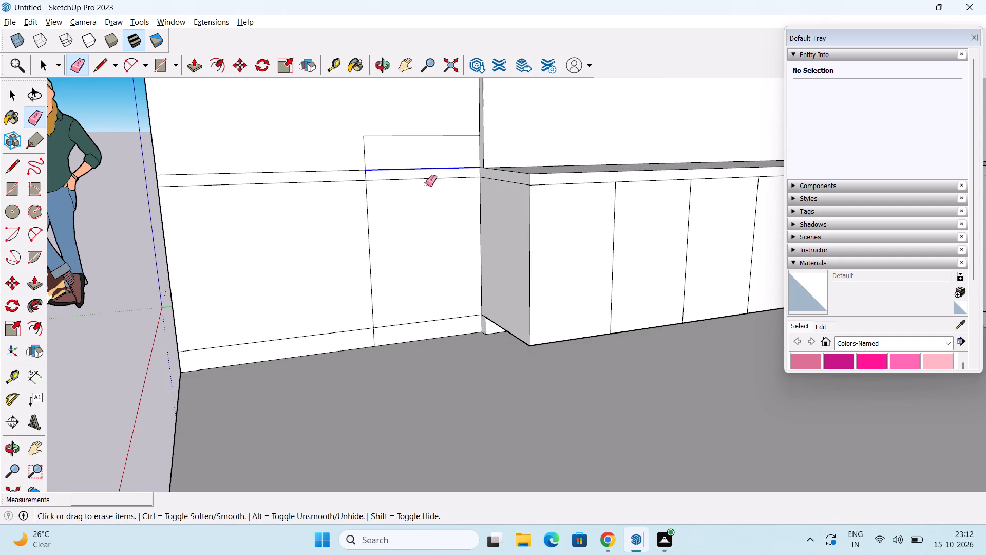
drag(426, 184, 422, 331)
drag(284, 150, 279, 308)
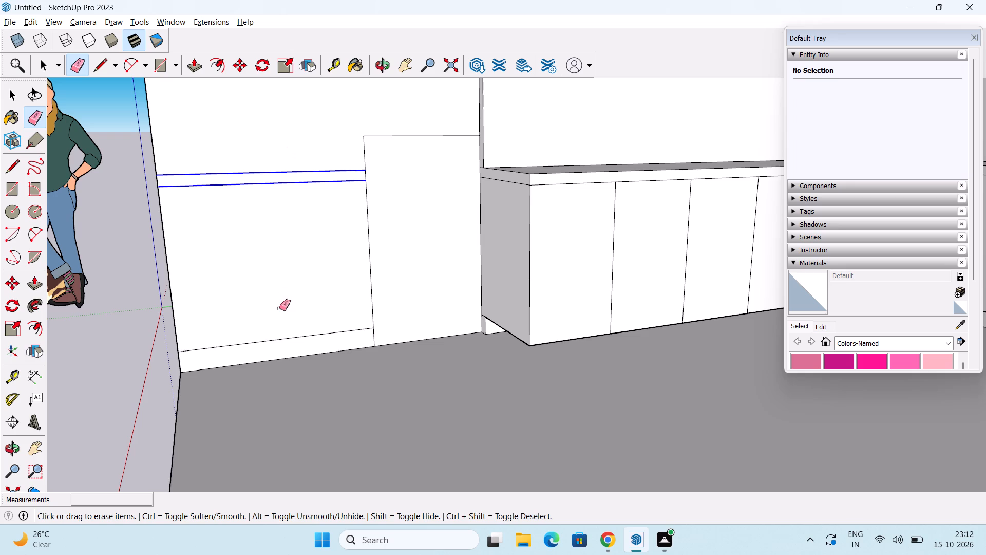
drag(279, 308, 279, 341)
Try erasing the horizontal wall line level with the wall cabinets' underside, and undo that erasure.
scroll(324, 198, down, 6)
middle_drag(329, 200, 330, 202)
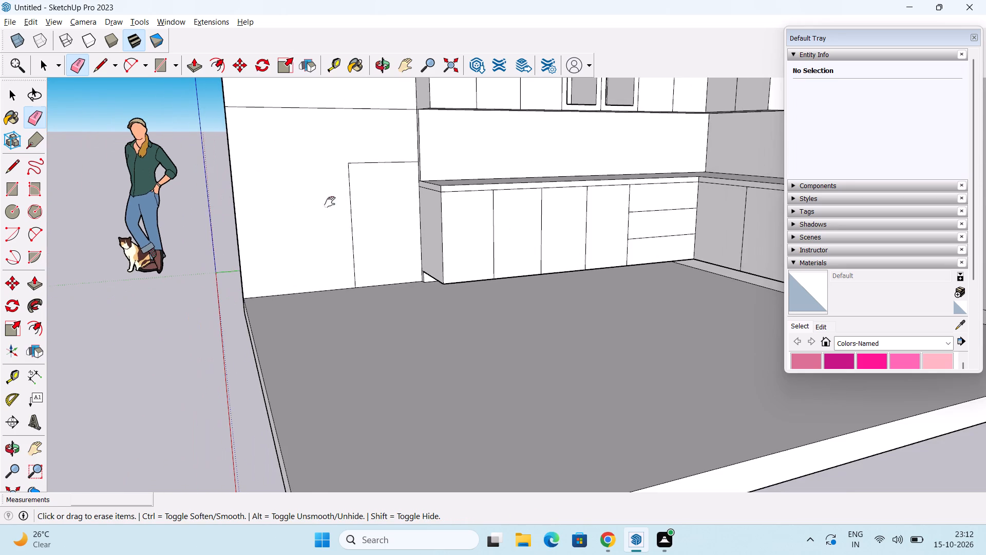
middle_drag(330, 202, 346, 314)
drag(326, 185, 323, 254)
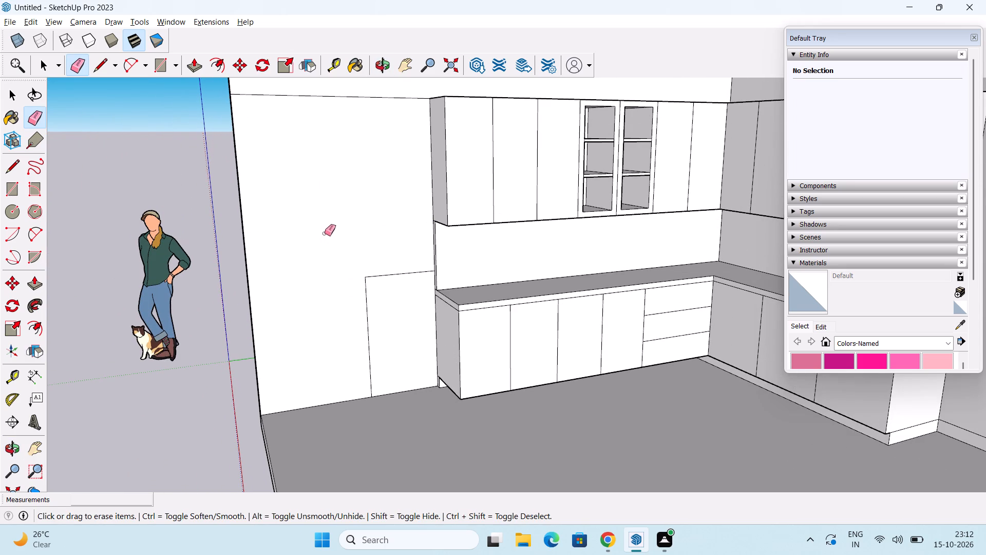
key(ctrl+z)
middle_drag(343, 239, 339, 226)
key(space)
Pull the outlined panel out from the wall about 2', to the depth of the adjoining base cabinets.
middle_drag(364, 307, 411, 304)
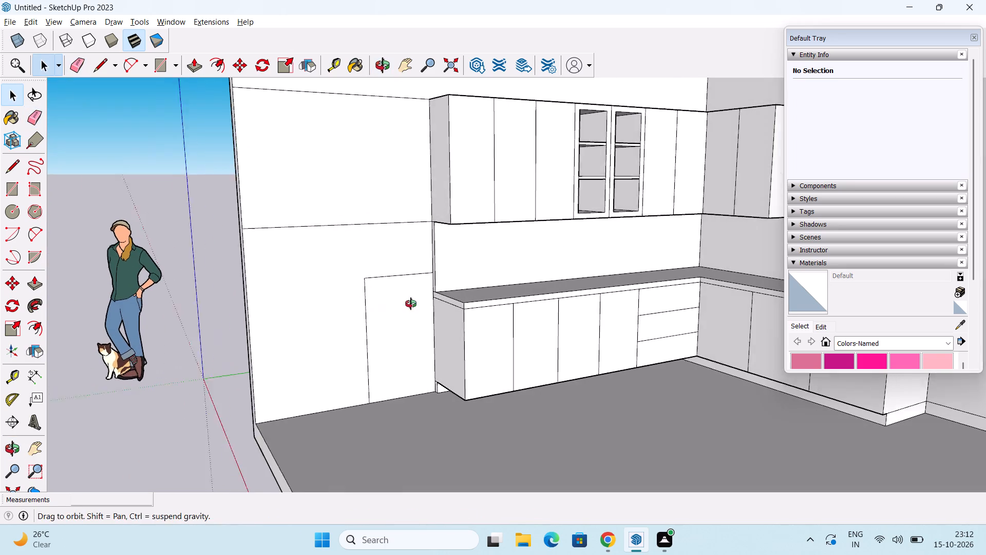
middle_drag(411, 304, 415, 304)
key(p)
click(400, 318)
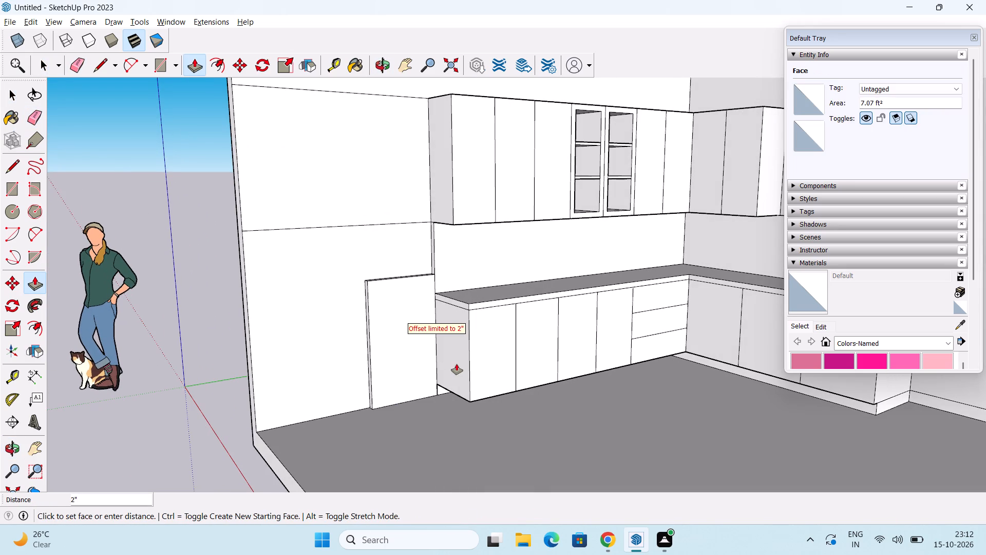
click(420, 362)
click(401, 350)
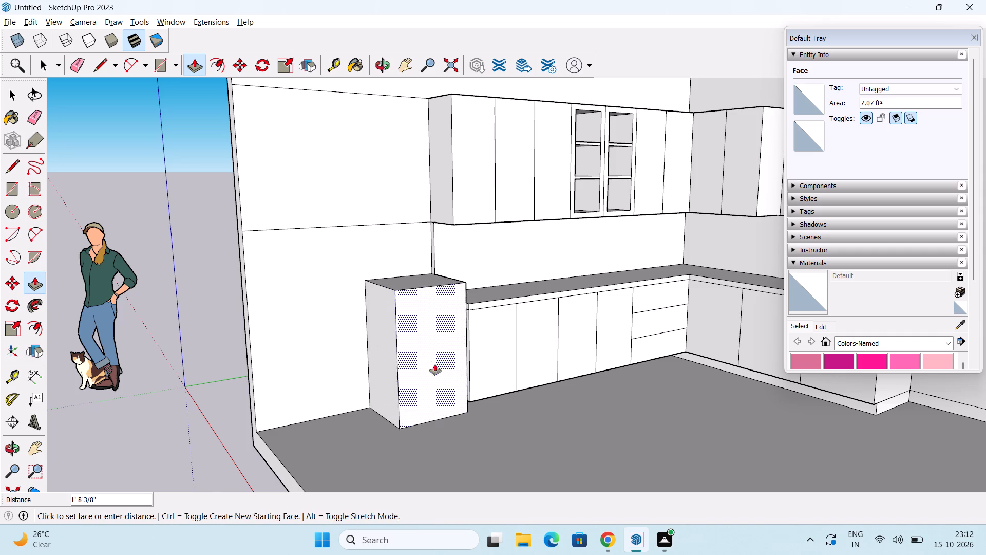
scroll(458, 382, down, 1)
click(441, 387)
Pull the new block's front face out a further 5' to form a peninsula.
click(437, 378)
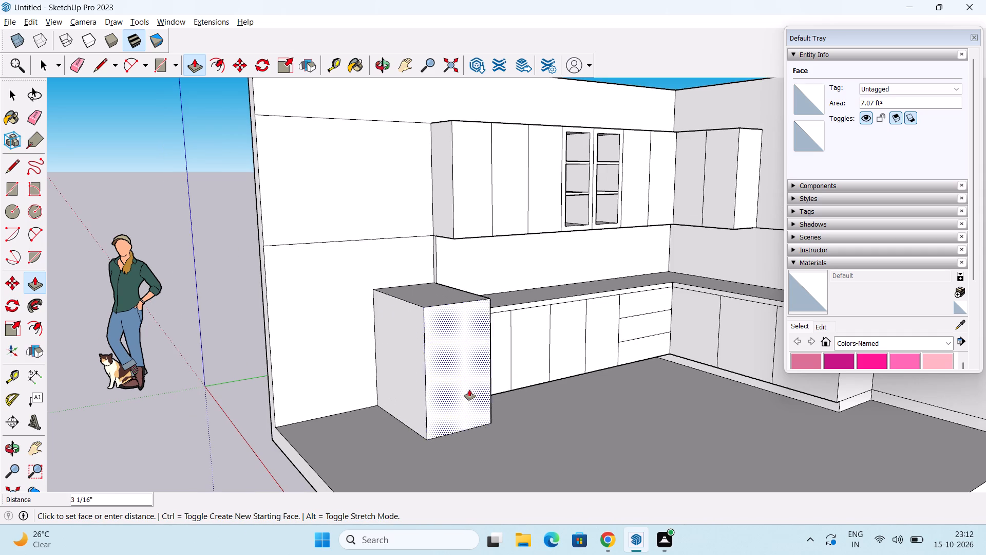
text(5')
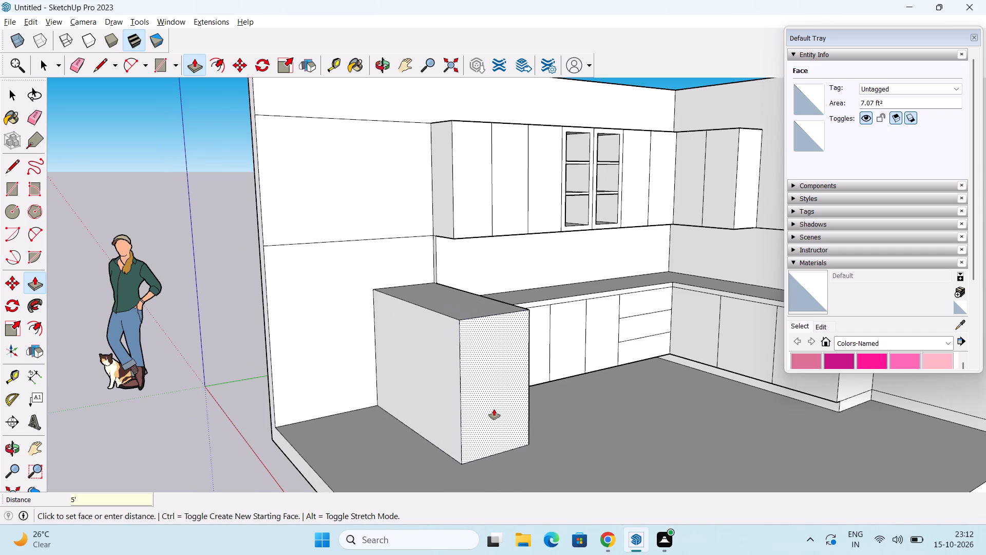
key(Return)
Raise the top face of the peninsula block by 2".
middle_drag(584, 307, 667, 284)
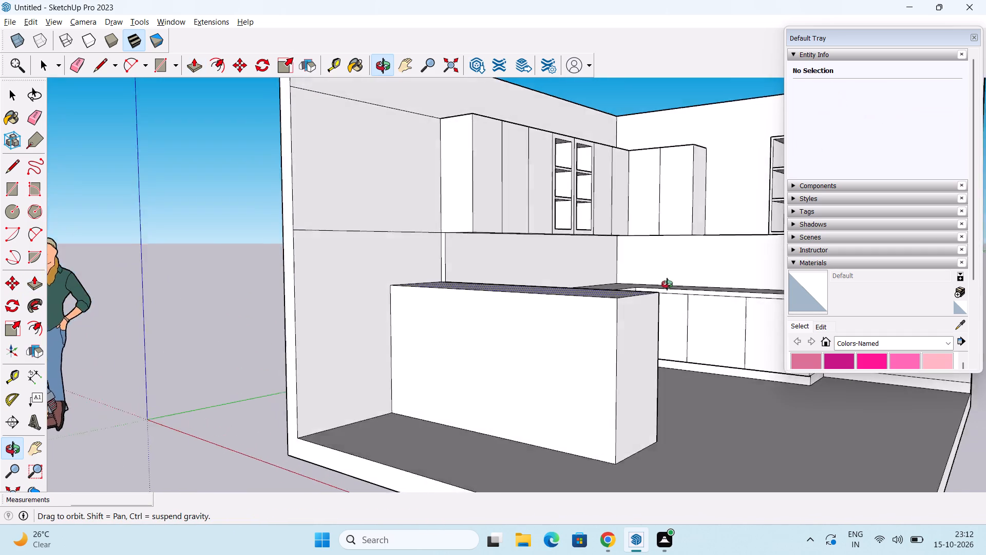
middle_drag(667, 284, 646, 463)
scroll(648, 447, down, 1)
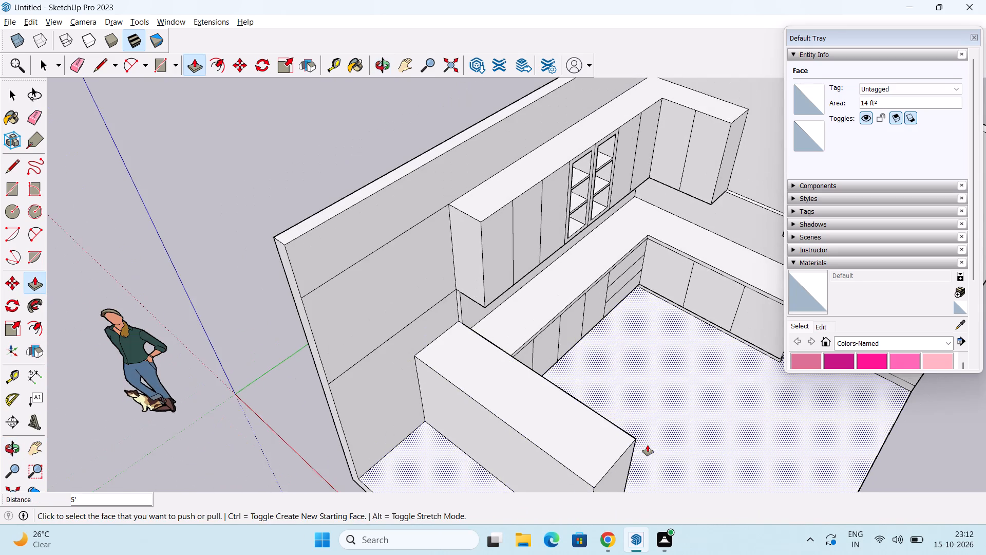
shift+middle_drag(648, 445, 647, 411)
middle_drag(650, 408, 624, 387)
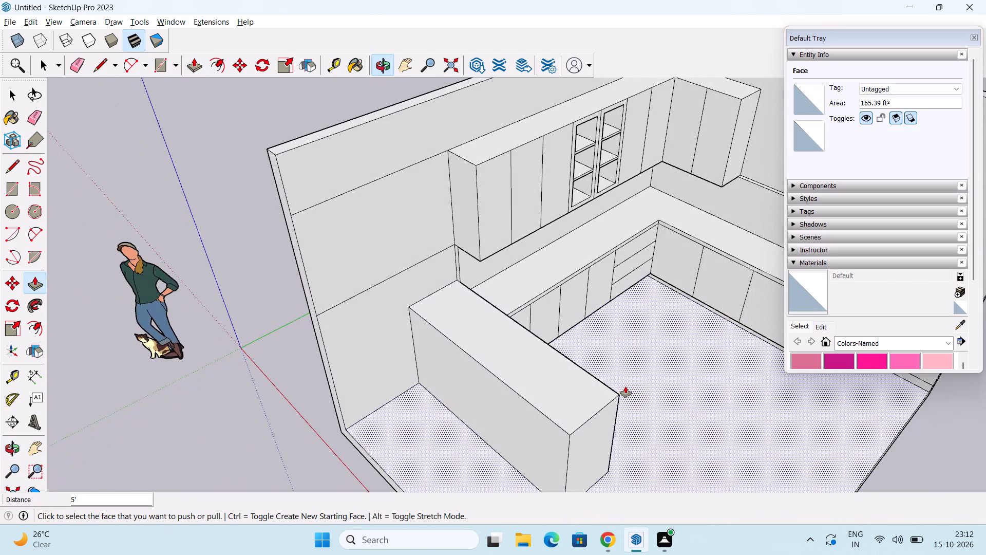
middle_drag(630, 386, 631, 363)
click(565, 394)
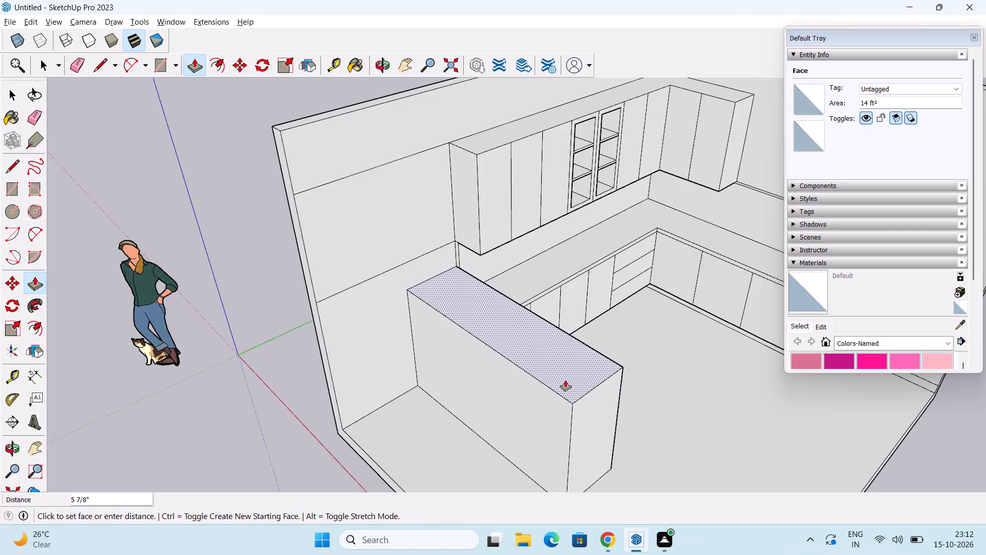
key(2)
key(shift+quotedbl)
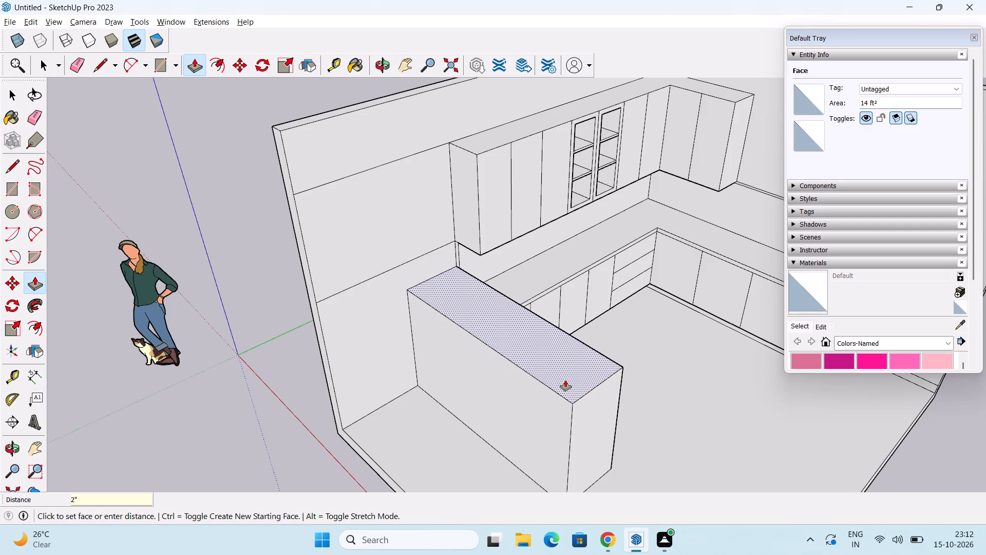
key(Return)
key(space)
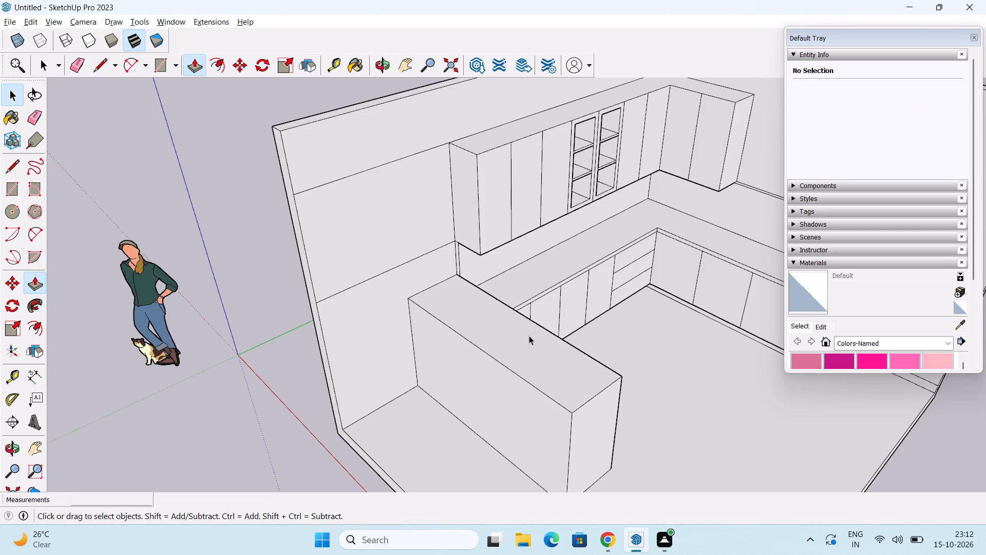
Copy the long top edge on the peninsula's outer side 2" straight down to mark the countertop's thickness.
middle_drag(499, 373, 526, 331)
scroll(499, 345, up, 4)
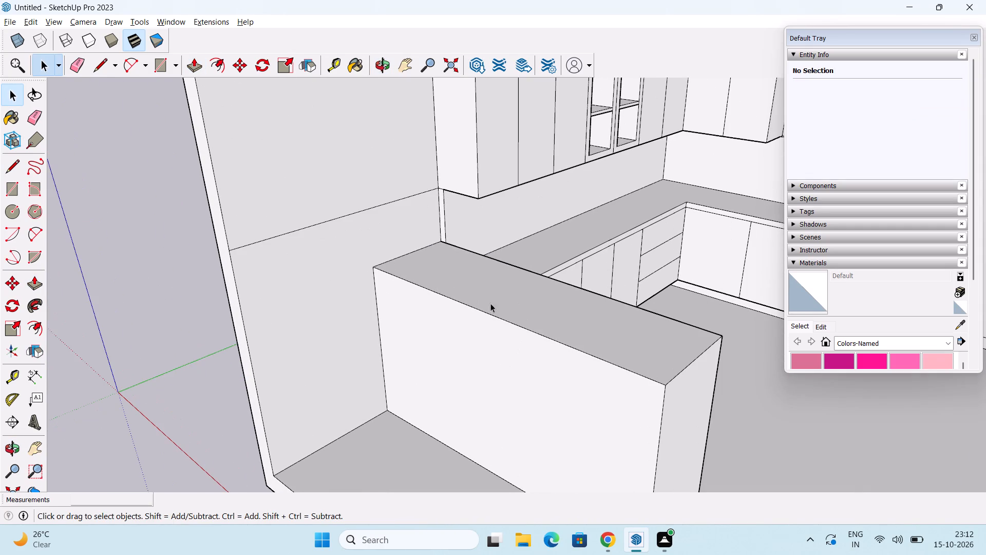
click(489, 316)
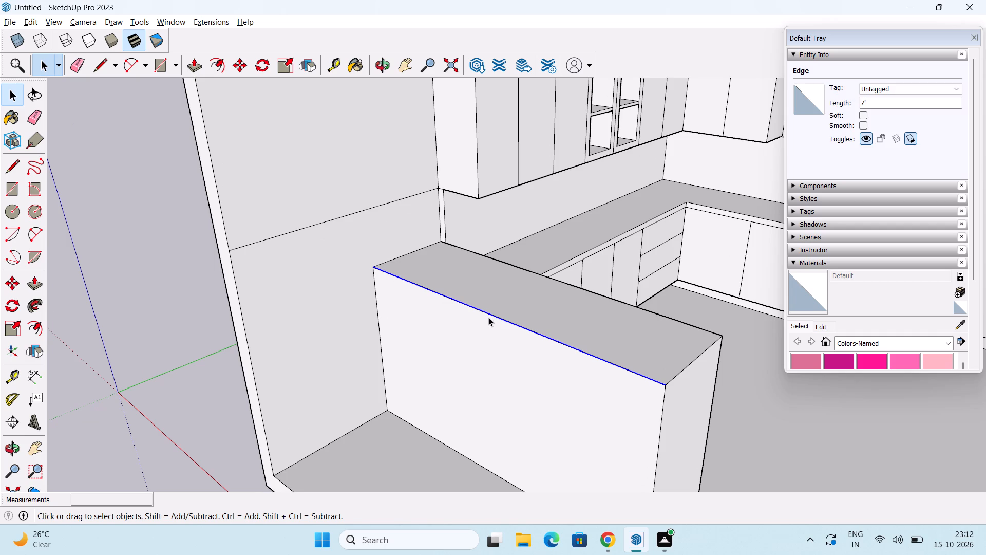
key(m)
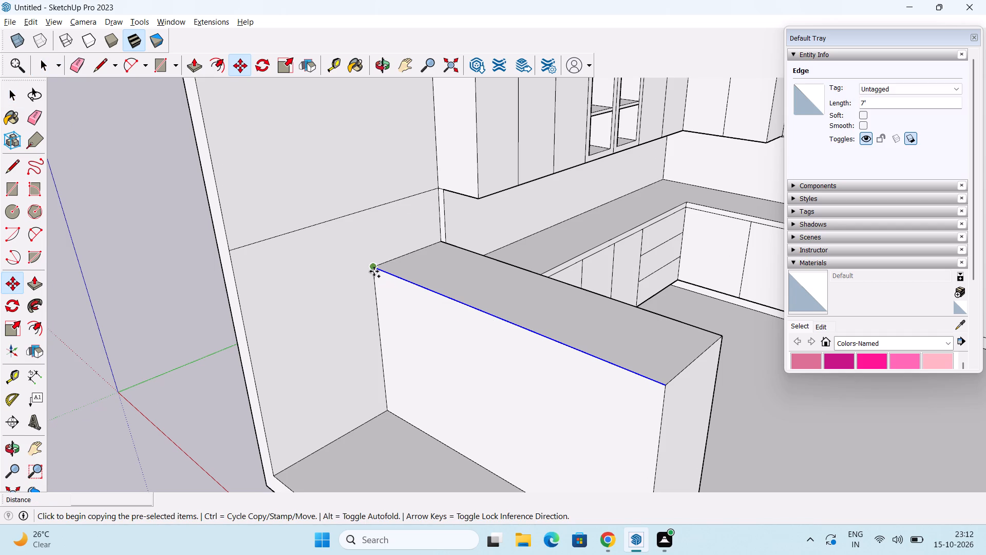
click(374, 271)
text(2")
key(Return)
key(space)
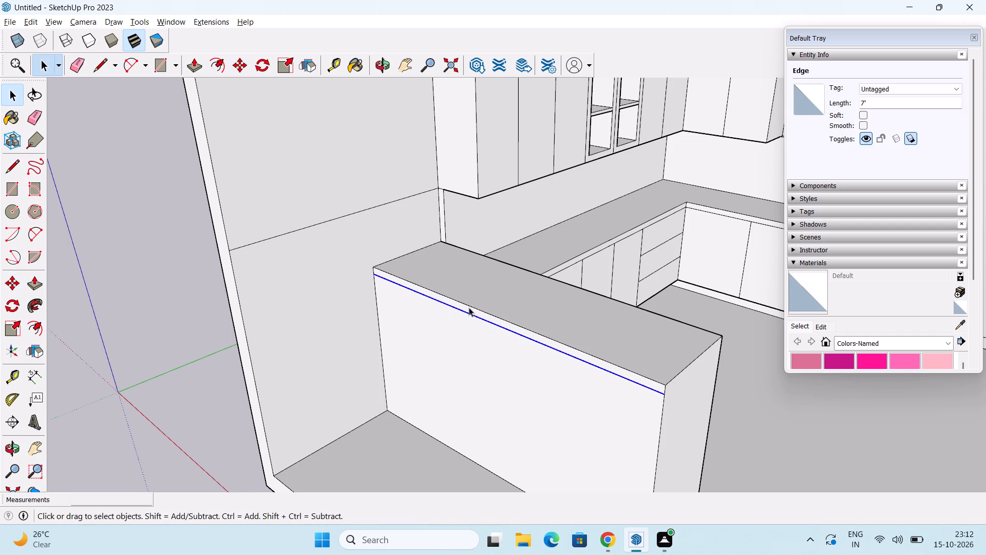
Draw a line across the peninsula's free end face, continuing the countertop thickness line from the outer corner.
middle_drag(469, 307, 407, 250)
key(l)
scroll(531, 287, up, 2)
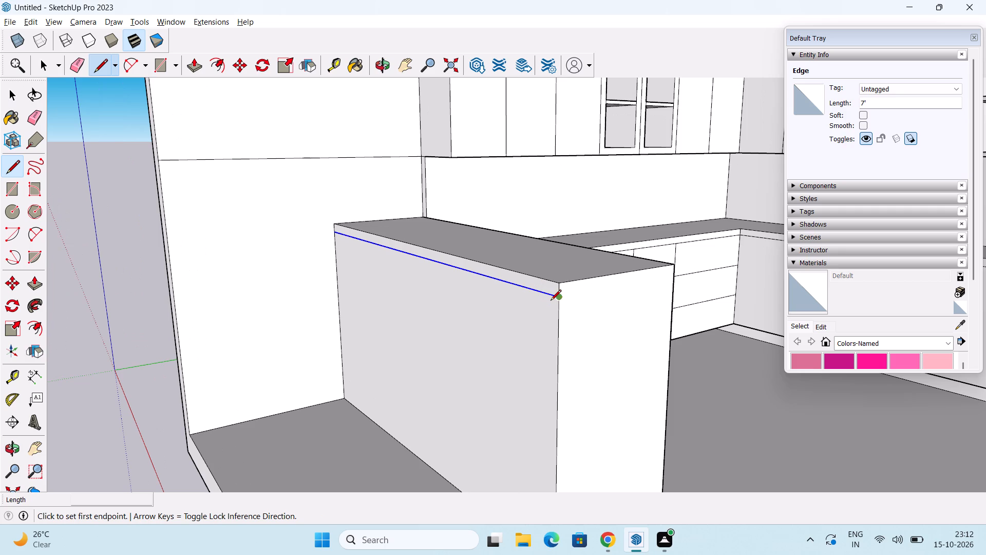
click(557, 299)
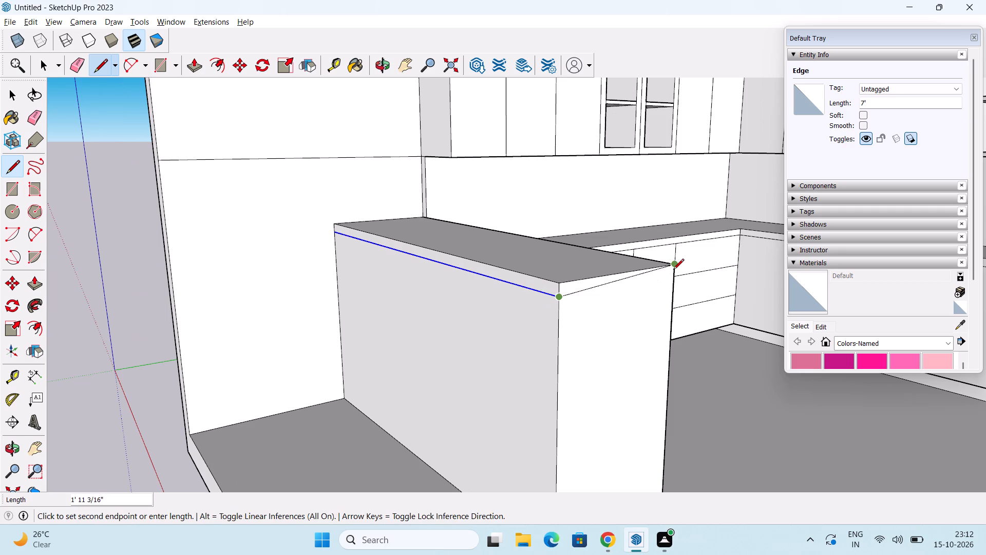
click(676, 274)
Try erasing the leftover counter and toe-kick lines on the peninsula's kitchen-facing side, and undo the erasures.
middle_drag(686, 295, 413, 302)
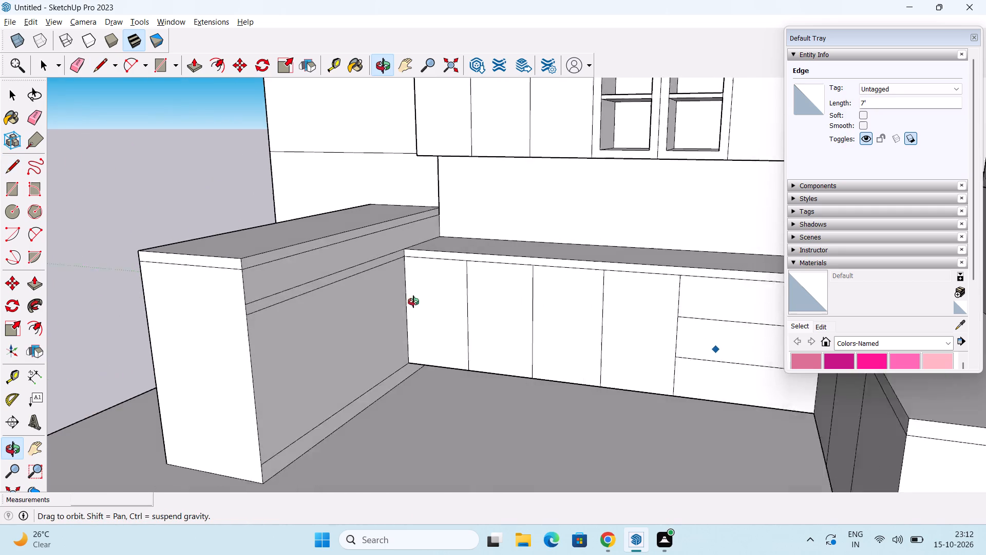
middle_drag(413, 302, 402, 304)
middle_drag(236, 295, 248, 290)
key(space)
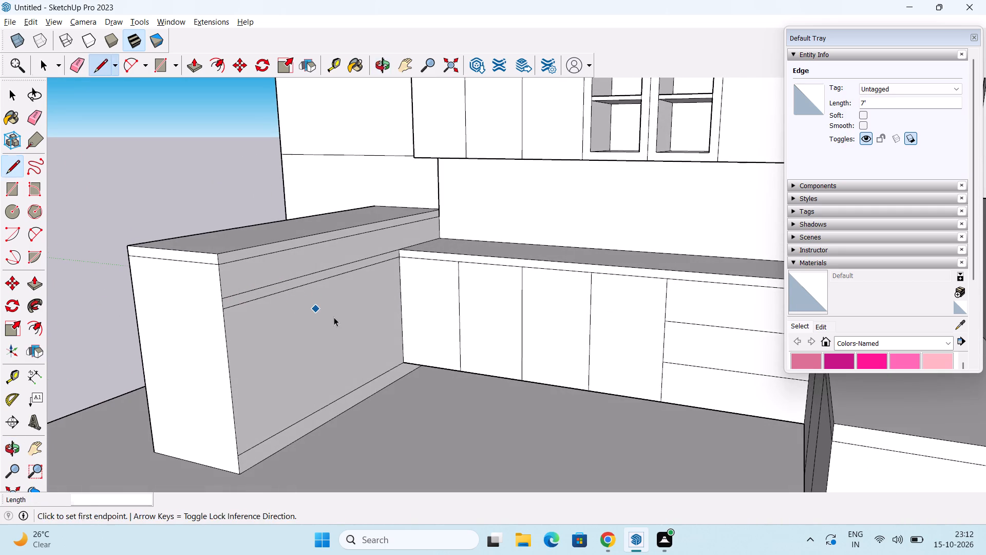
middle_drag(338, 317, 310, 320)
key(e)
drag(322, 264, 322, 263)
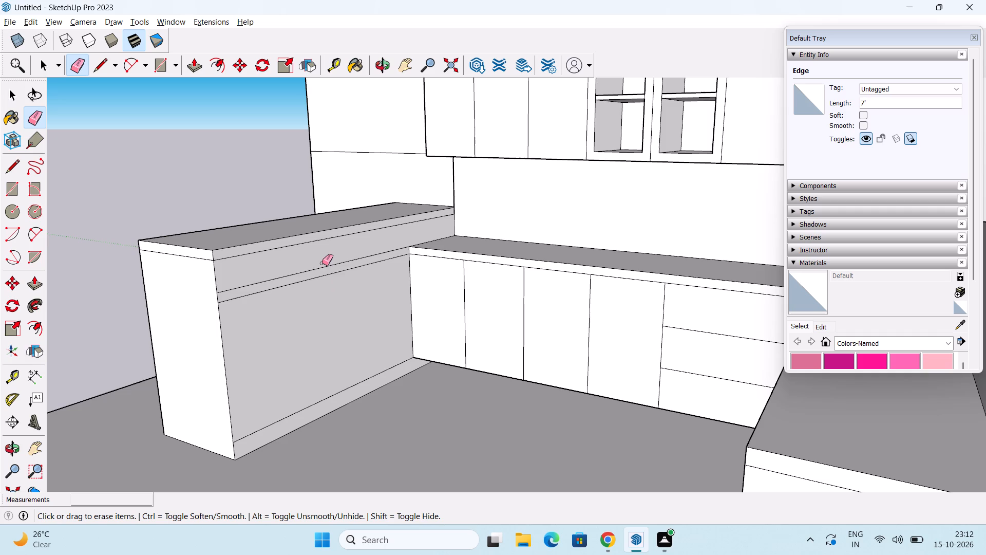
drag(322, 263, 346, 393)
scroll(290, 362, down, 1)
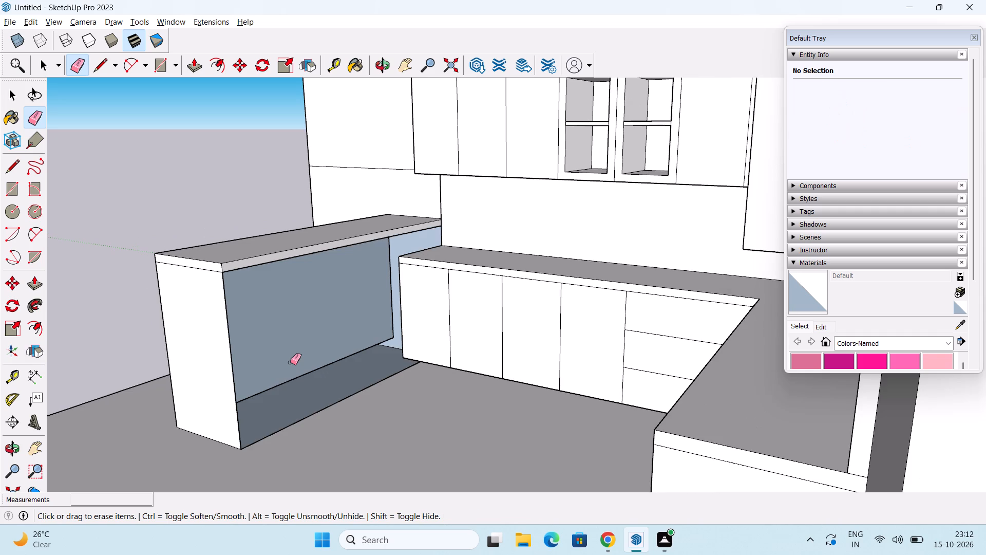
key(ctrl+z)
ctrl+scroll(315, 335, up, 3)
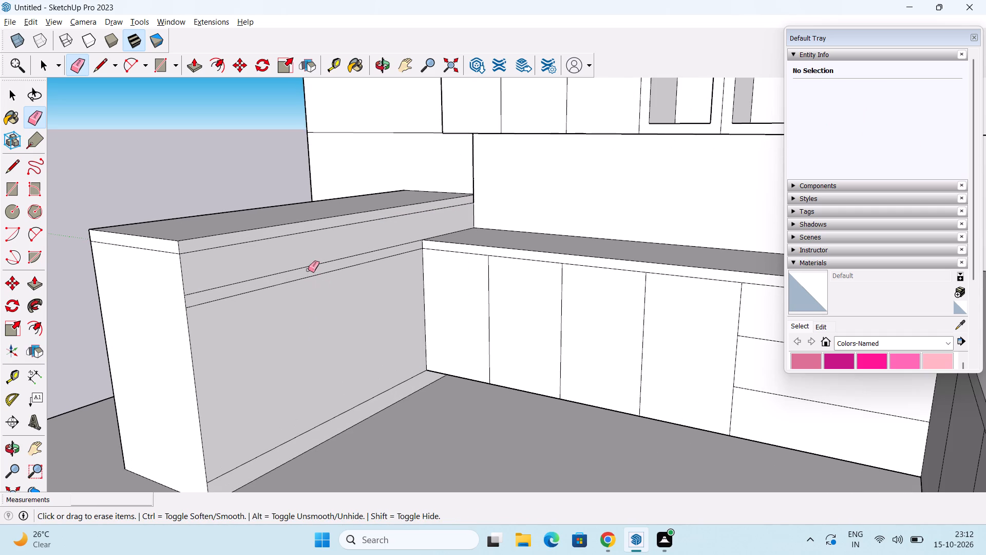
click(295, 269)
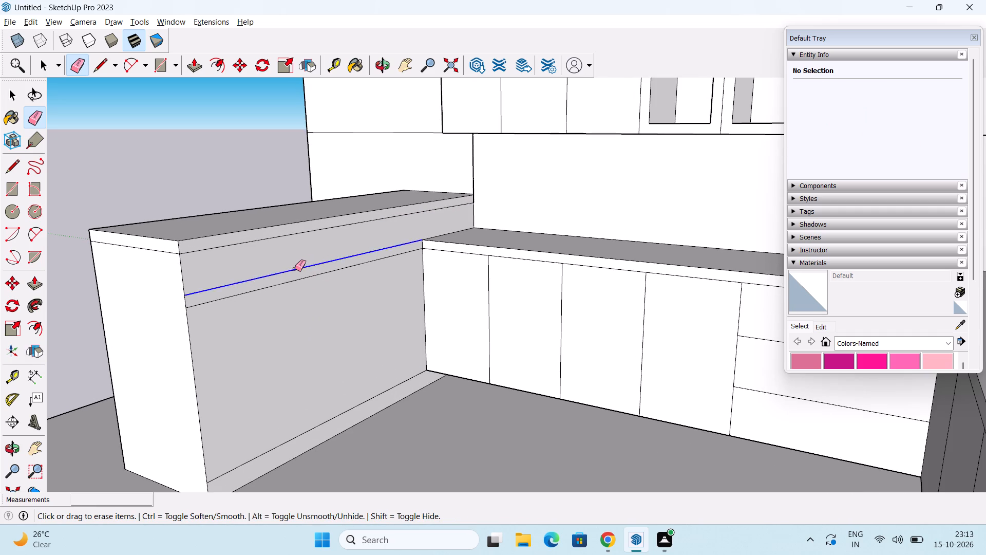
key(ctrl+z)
Erase the leftover counter-underside line and the toe-kick line from the peninsula's kitchen-facing side.
scroll(317, 270, up, 1)
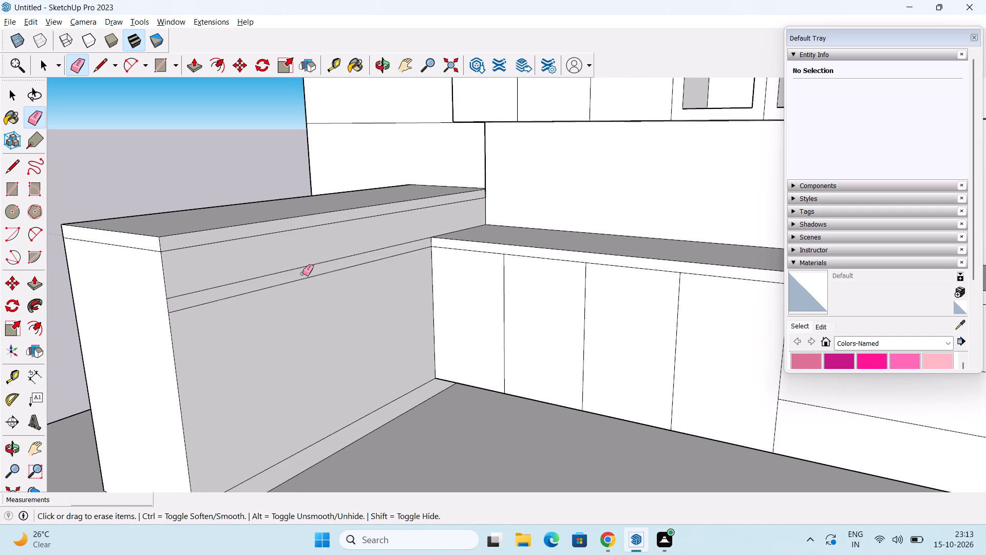
click(301, 279)
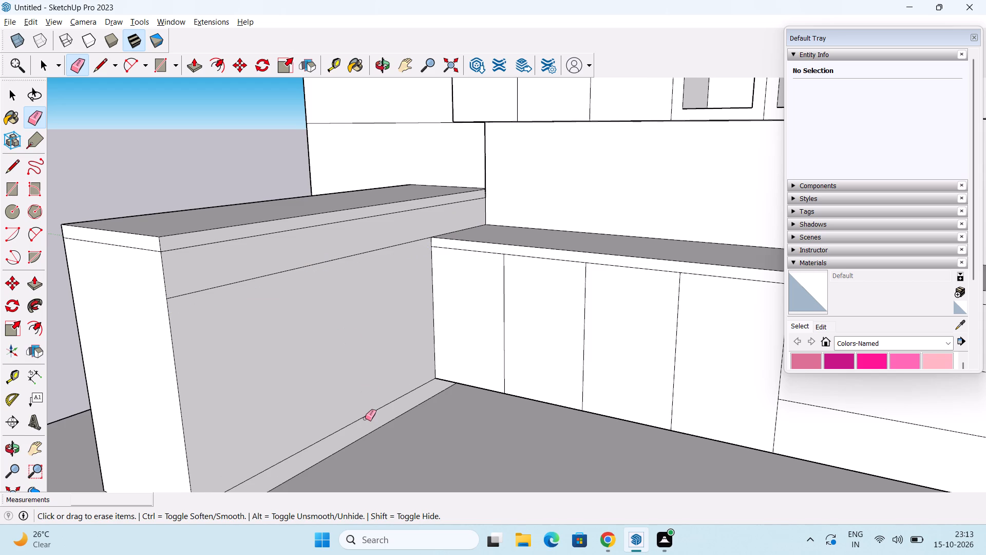
click(366, 416)
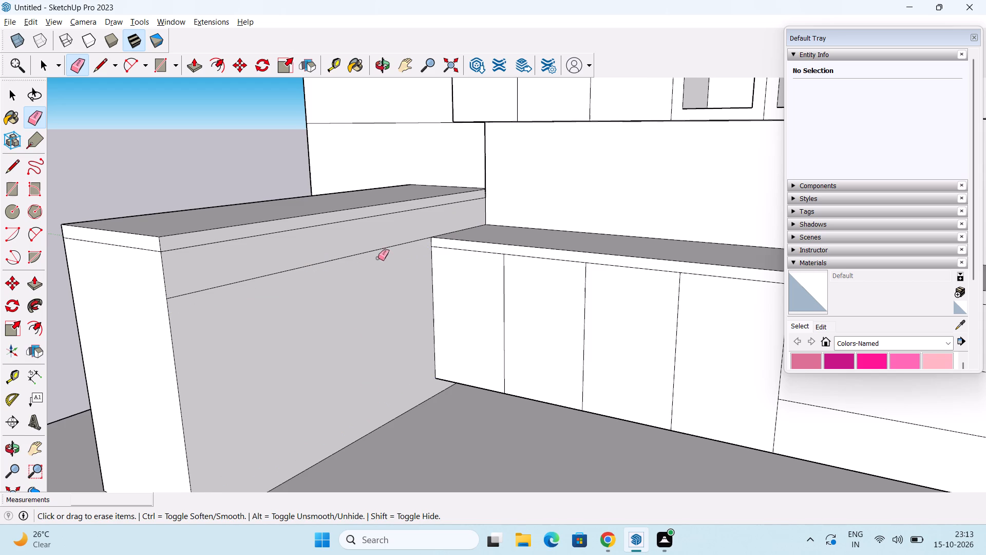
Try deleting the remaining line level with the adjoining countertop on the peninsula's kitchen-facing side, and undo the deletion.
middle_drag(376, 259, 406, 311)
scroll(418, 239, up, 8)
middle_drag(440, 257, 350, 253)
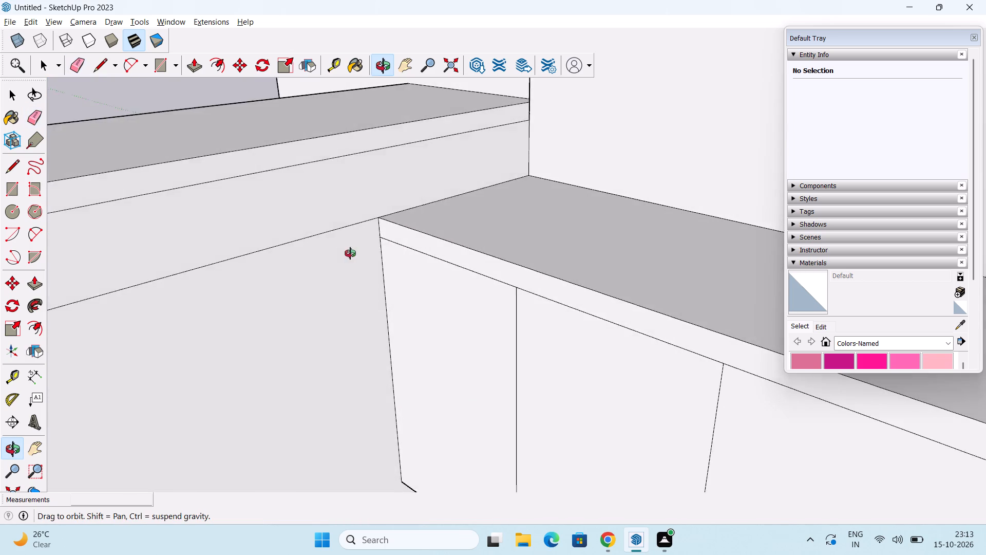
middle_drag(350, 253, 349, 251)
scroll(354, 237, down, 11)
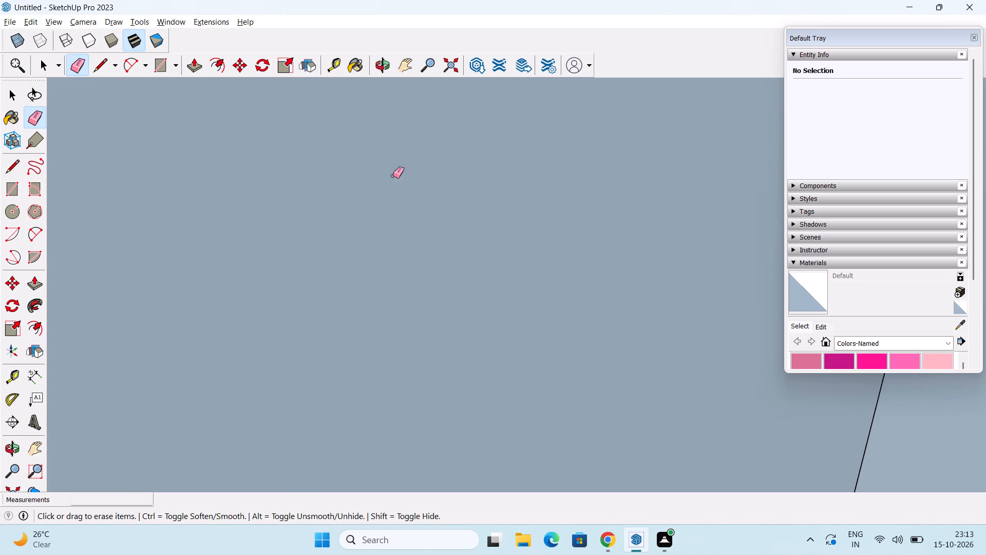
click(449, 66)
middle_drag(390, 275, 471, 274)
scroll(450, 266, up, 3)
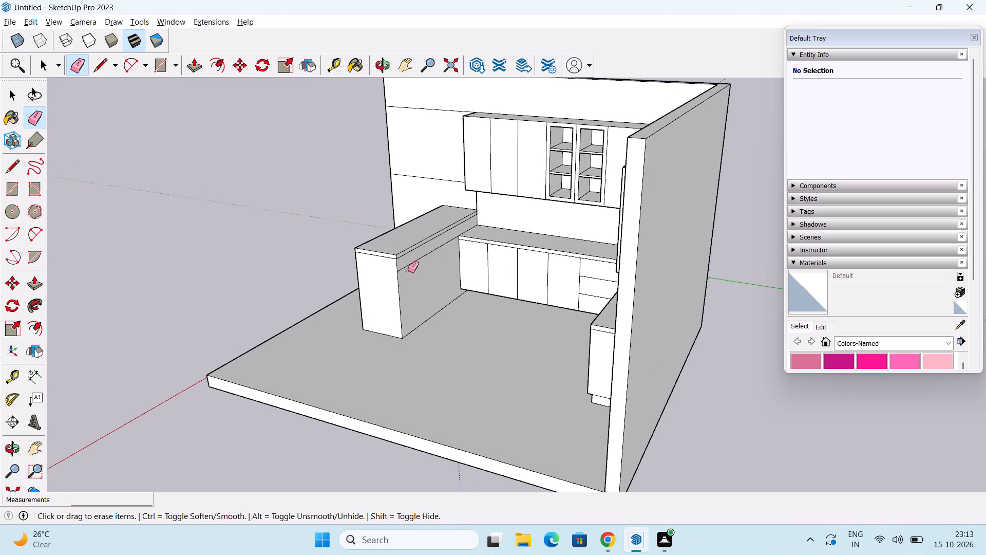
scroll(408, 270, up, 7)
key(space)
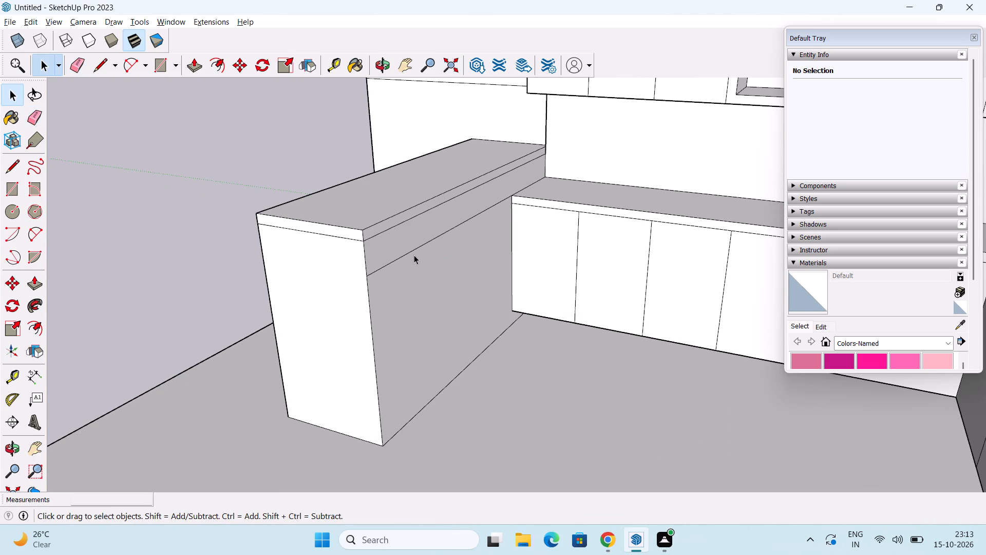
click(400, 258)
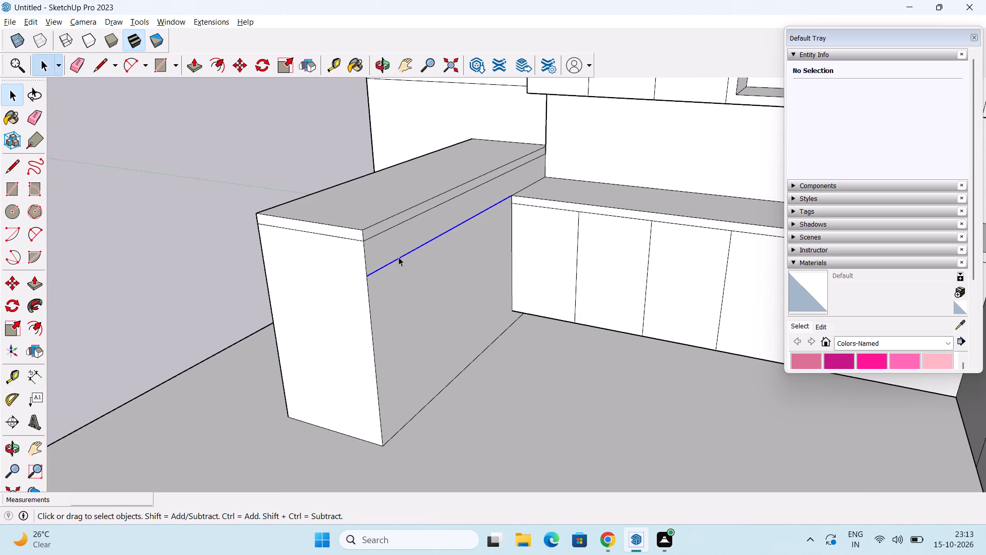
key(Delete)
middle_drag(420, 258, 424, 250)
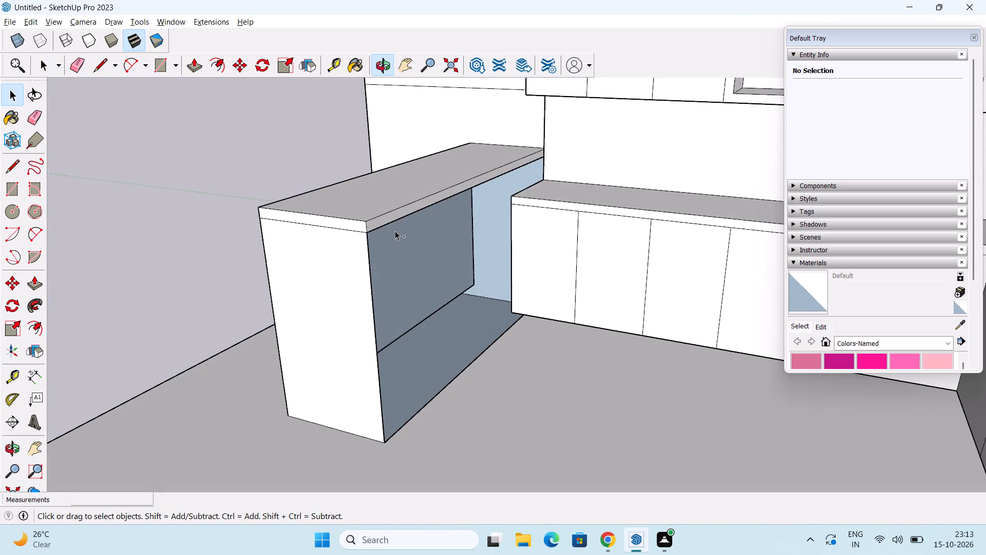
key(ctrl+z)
Copy the vertical edge at the free end of the peninsula's outer face 2" inward along the face.
middle_drag(394, 227, 607, 269)
middle_drag(481, 297, 540, 282)
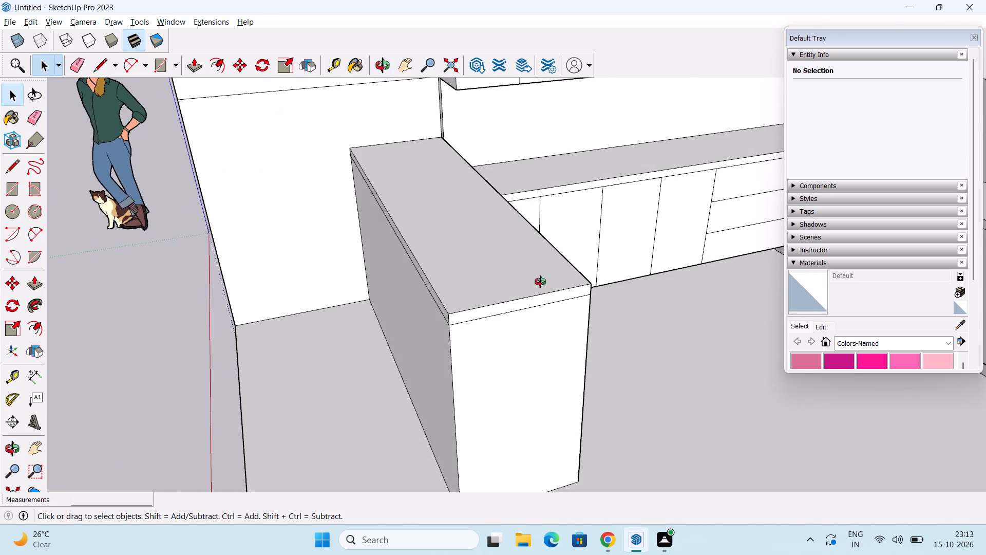
middle_drag(540, 282, 669, 261)
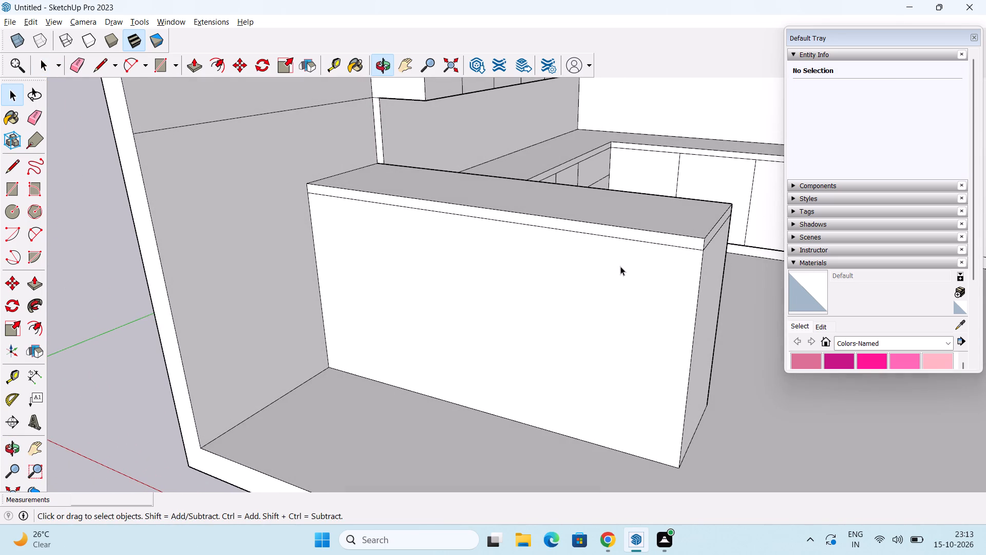
scroll(594, 301, up, 1)
middle_drag(603, 293, 623, 267)
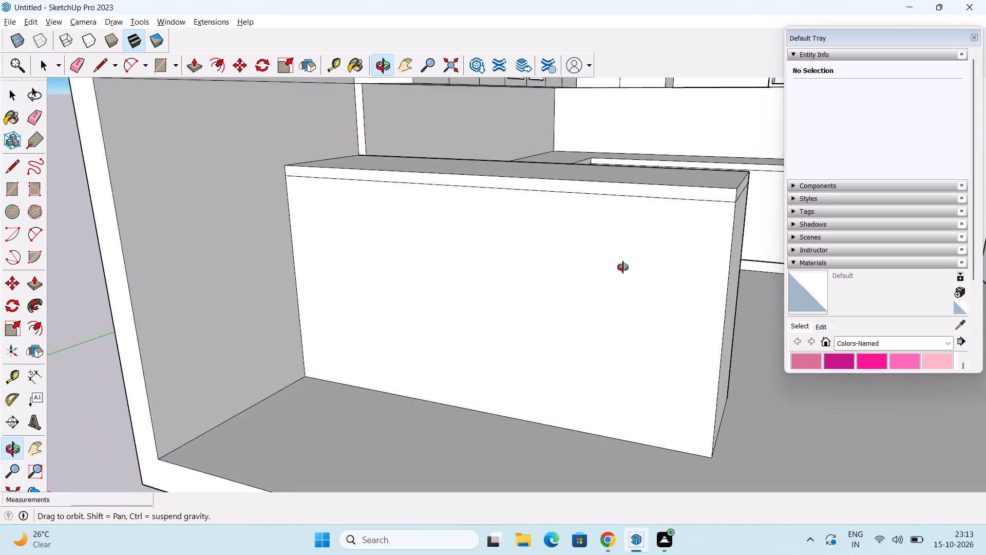
middle_drag(623, 267, 618, 267)
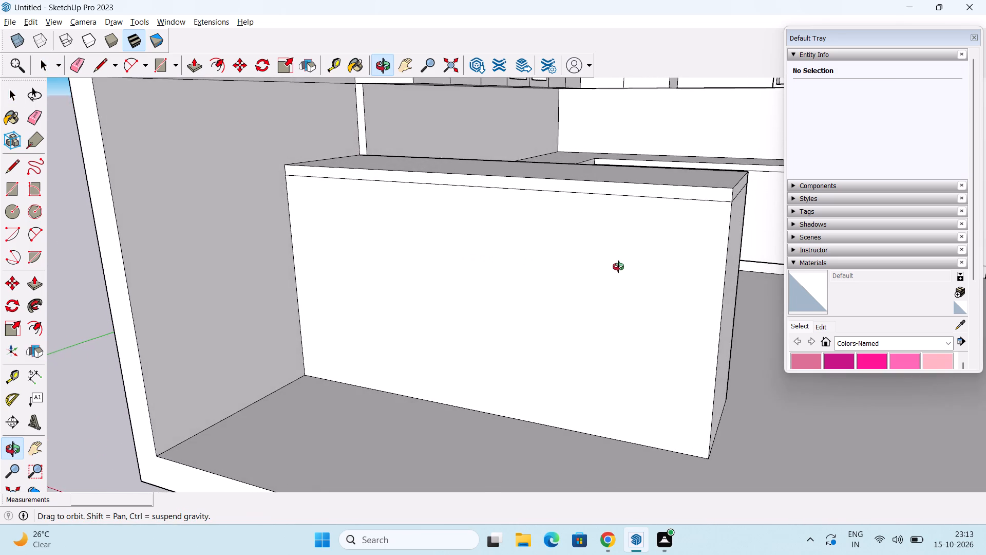
middle_drag(618, 267, 653, 231)
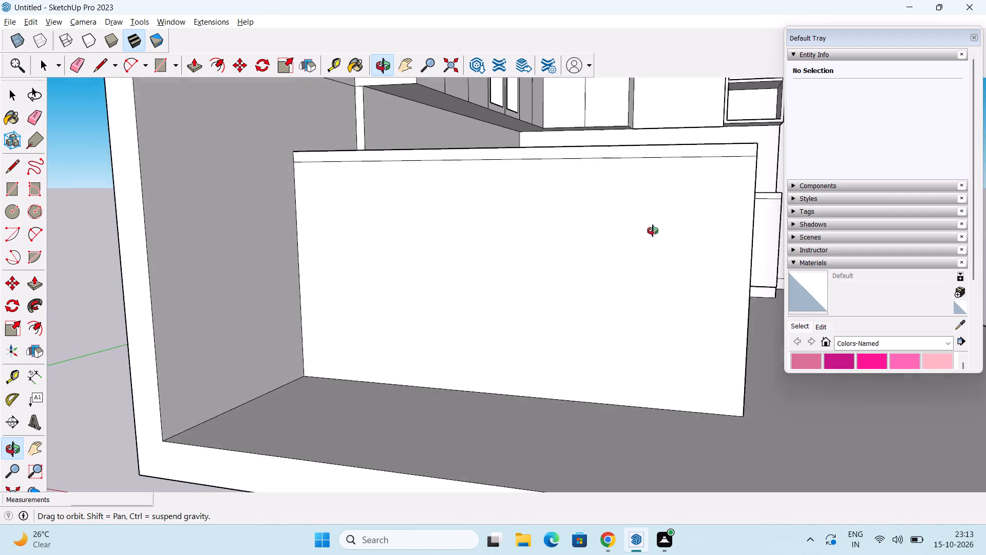
middle_drag(653, 231, 684, 238)
middle_drag(684, 239, 618, 260)
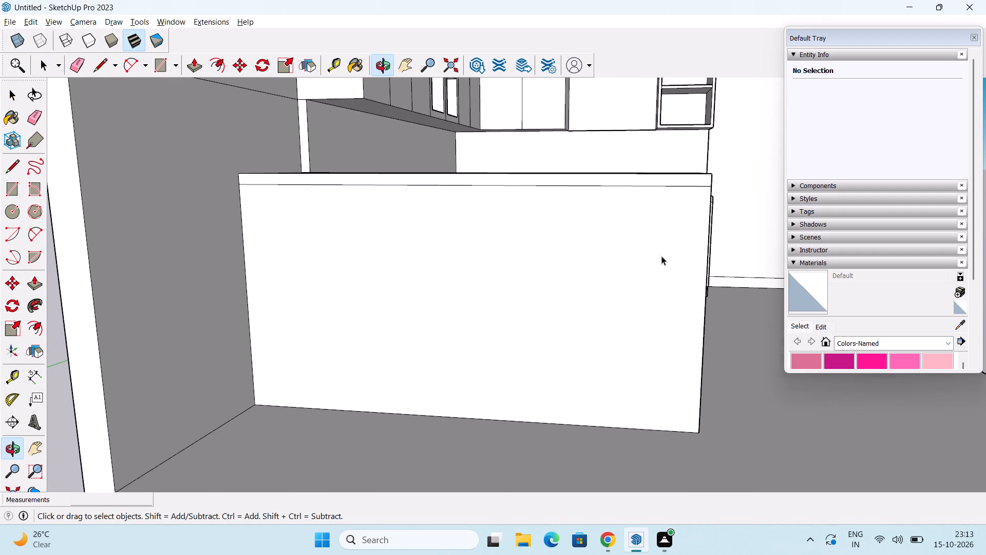
click(705, 319)
middle_drag(696, 318, 637, 305)
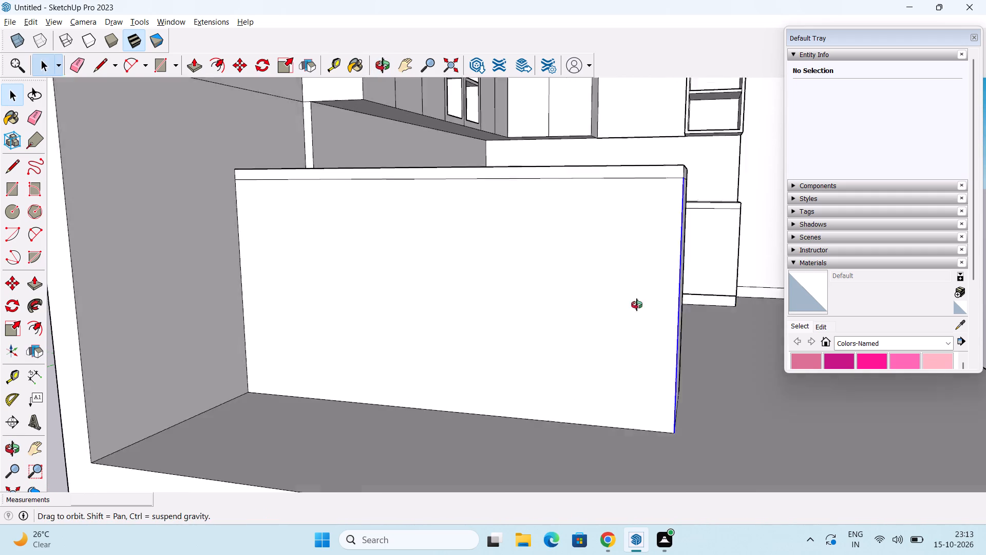
middle_drag(637, 305, 610, 306)
key(m)
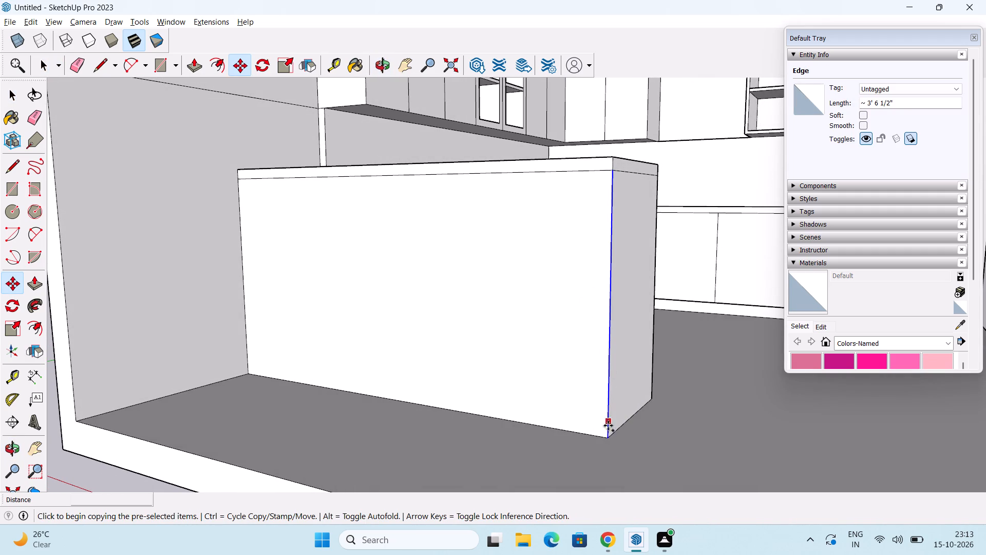
click(609, 440)
click(593, 436)
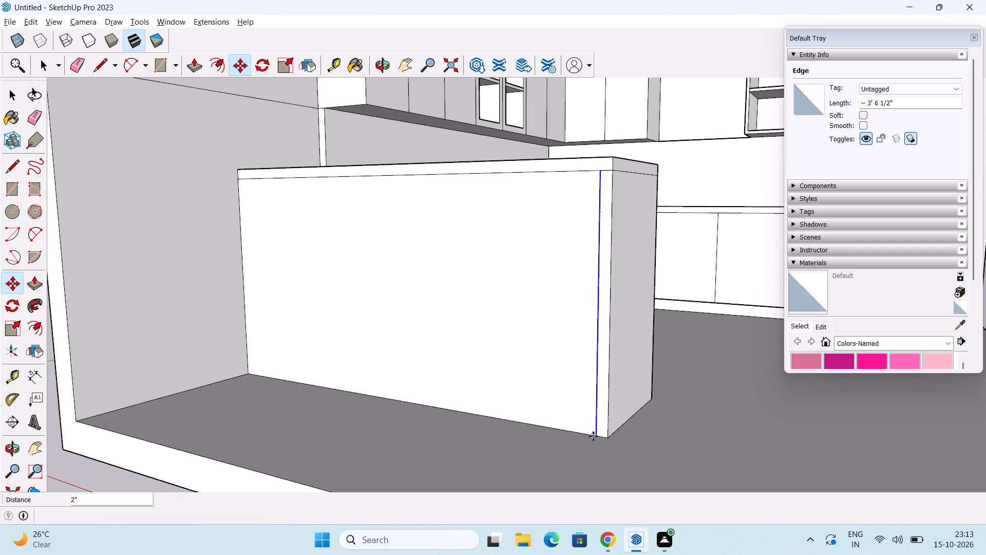
Copy the wall-side vertical edge of the peninsula's outer face 2" inward along its bottom edge.
middle_drag(593, 429, 620, 418)
middle_drag(339, 310, 385, 330)
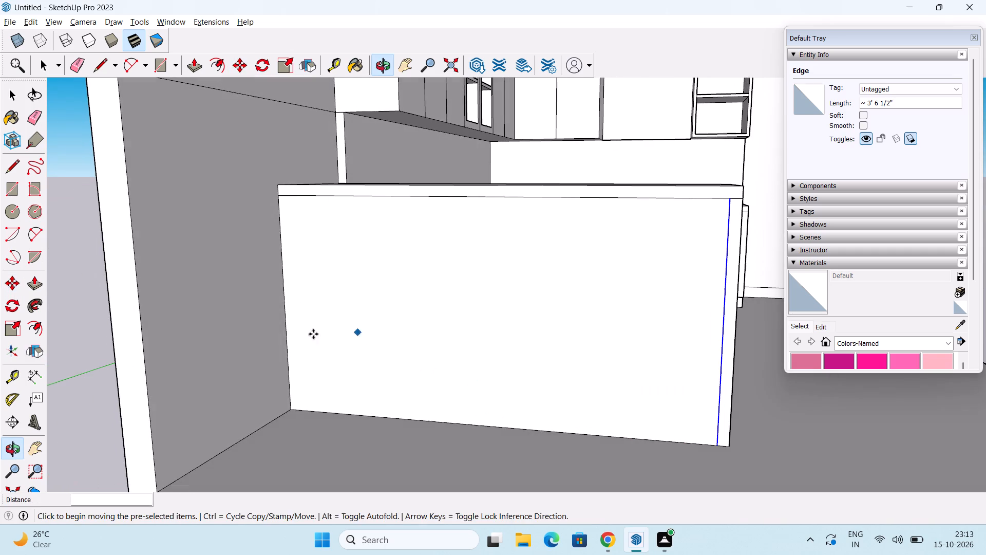
key(space)
click(288, 340)
key(m)
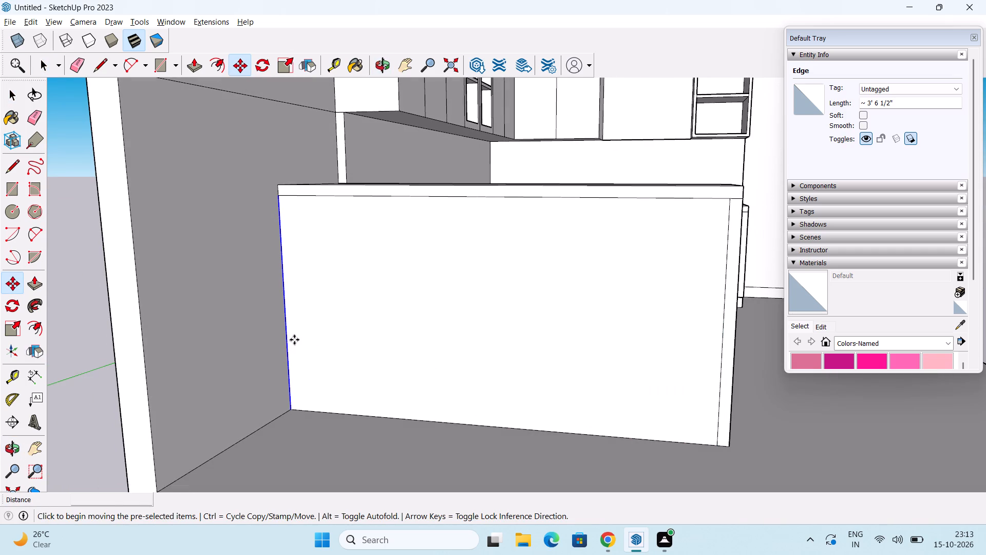
click(291, 410)
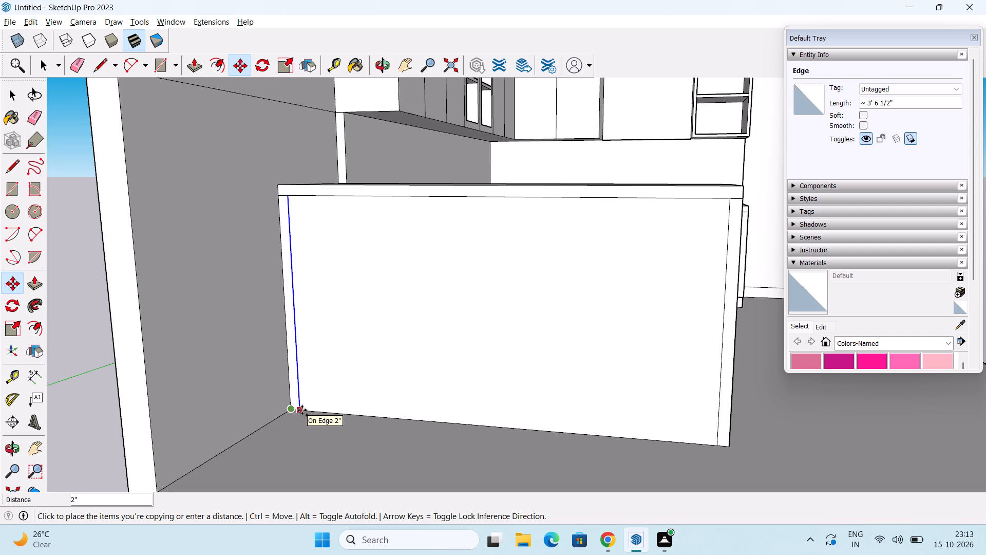
click(302, 410)
Push the peninsula's outer face between the two 2" side strips inward by 1' to form a knee recess under the counter.
scroll(323, 363, down, 2)
middle_drag(331, 361, 241, 350)
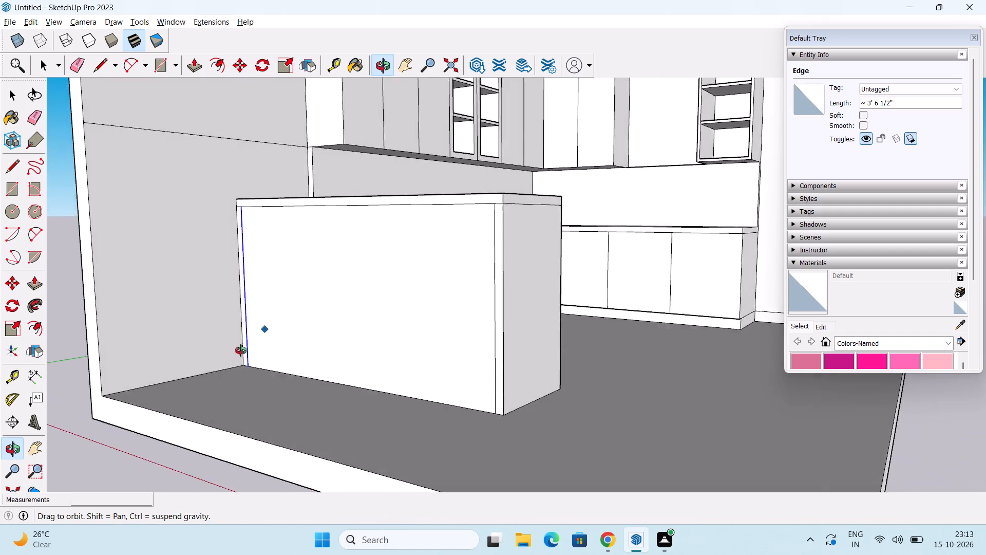
middle_drag(241, 350, 240, 379)
key(space)
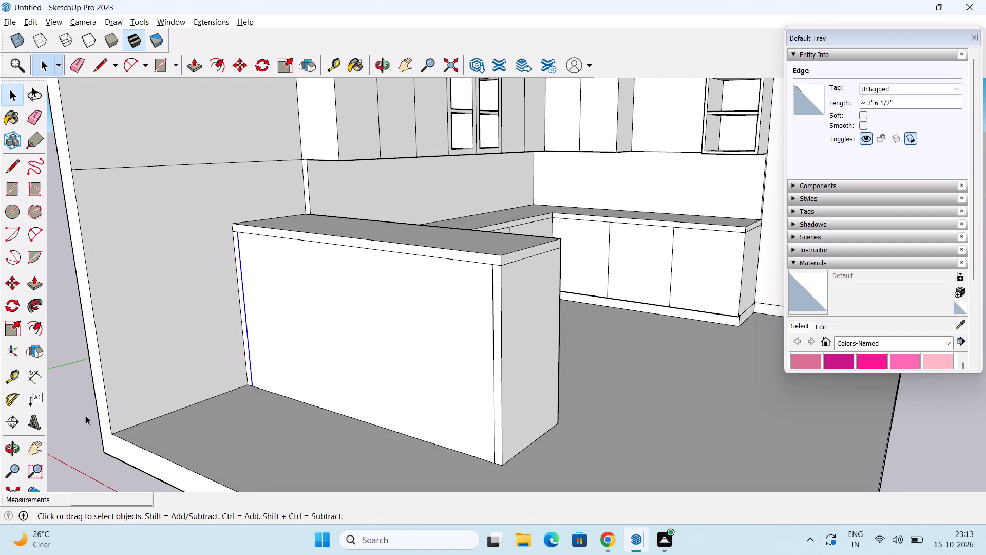
drag(86, 416, 115, 409)
middle_drag(300, 393, 285, 399)
key(p)
click(338, 371)
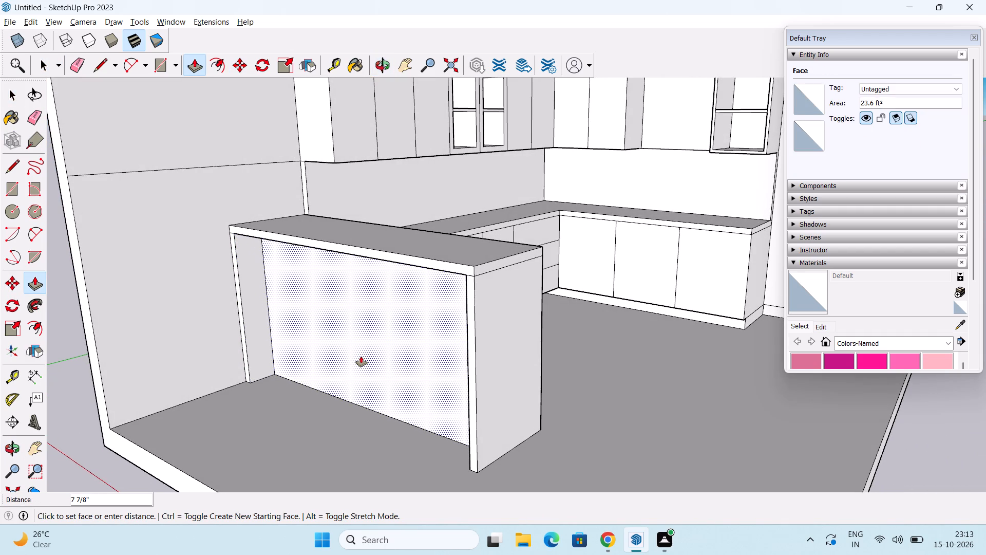
text(1')
key(Return)
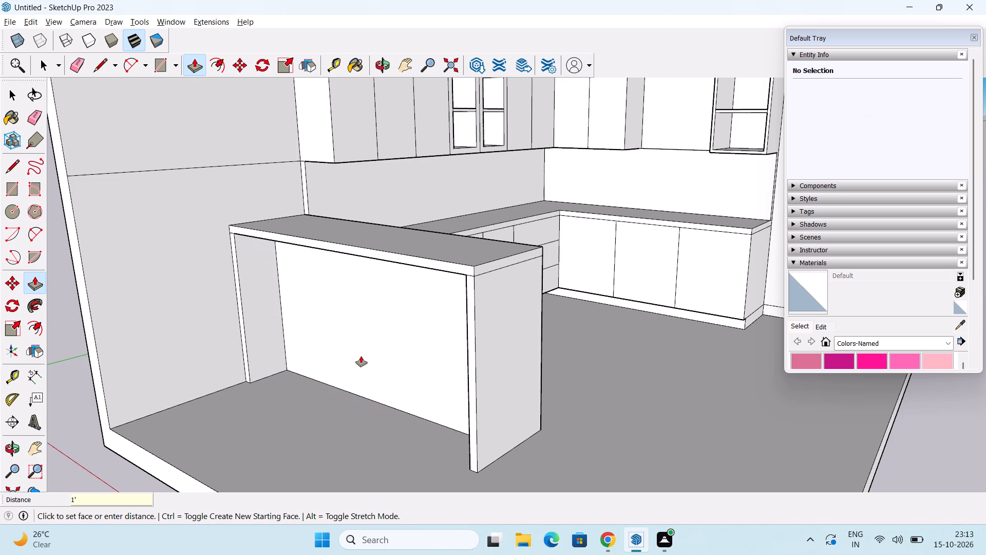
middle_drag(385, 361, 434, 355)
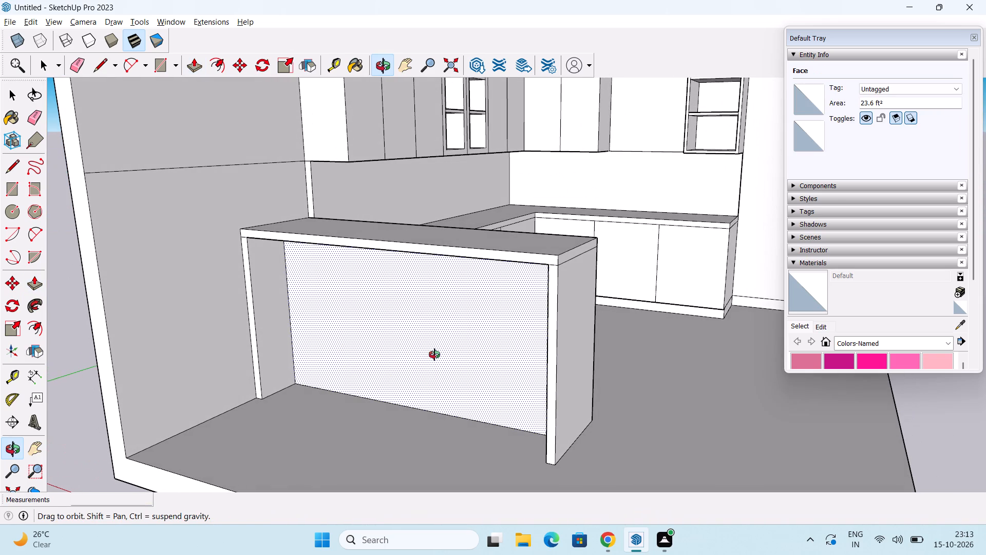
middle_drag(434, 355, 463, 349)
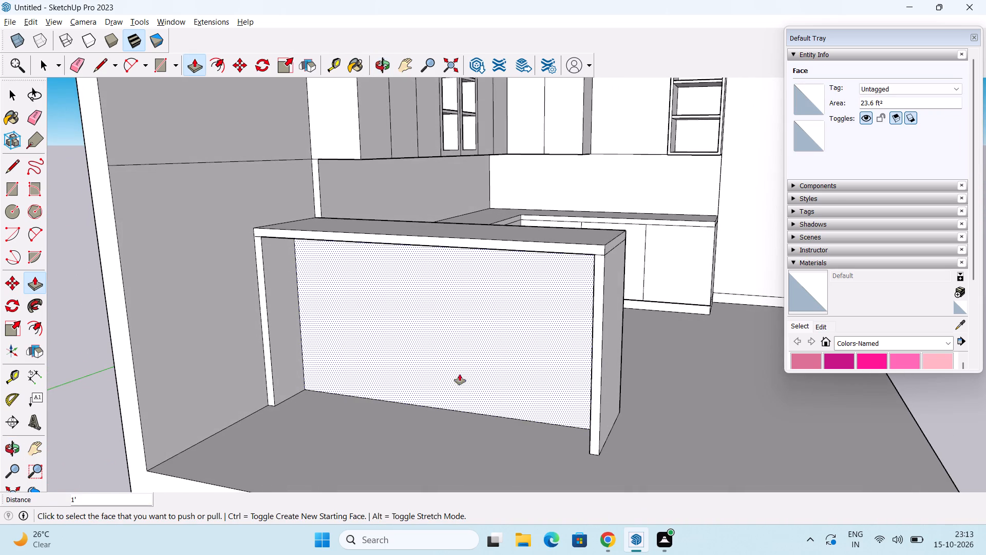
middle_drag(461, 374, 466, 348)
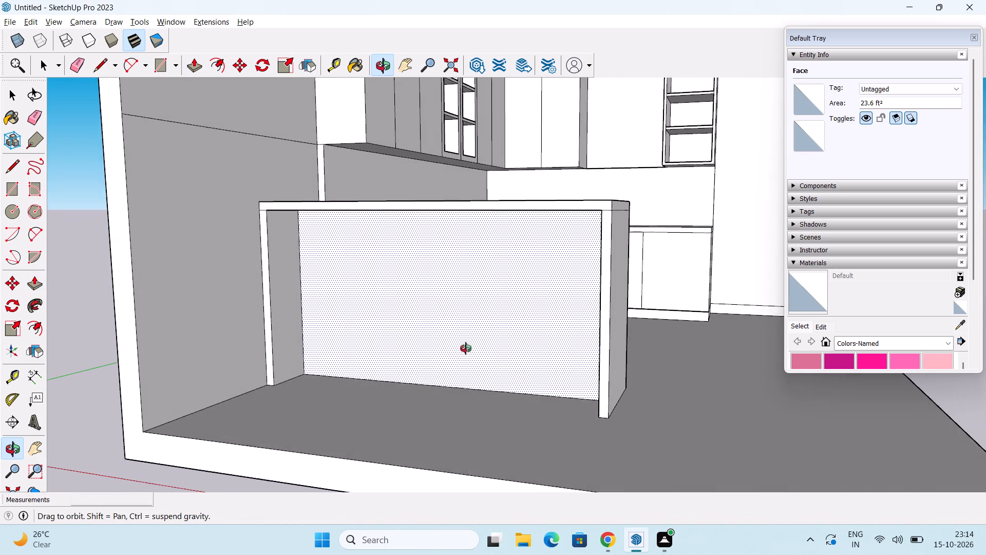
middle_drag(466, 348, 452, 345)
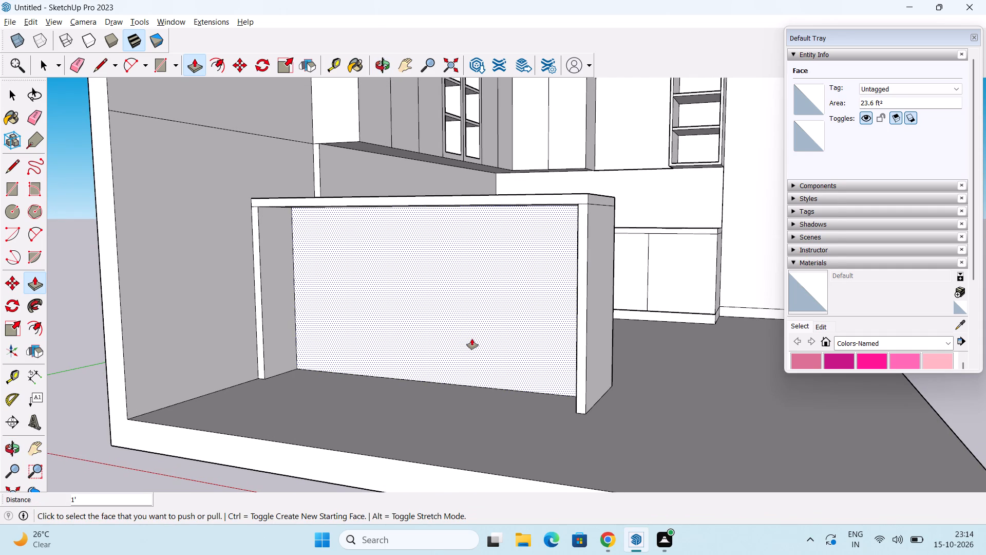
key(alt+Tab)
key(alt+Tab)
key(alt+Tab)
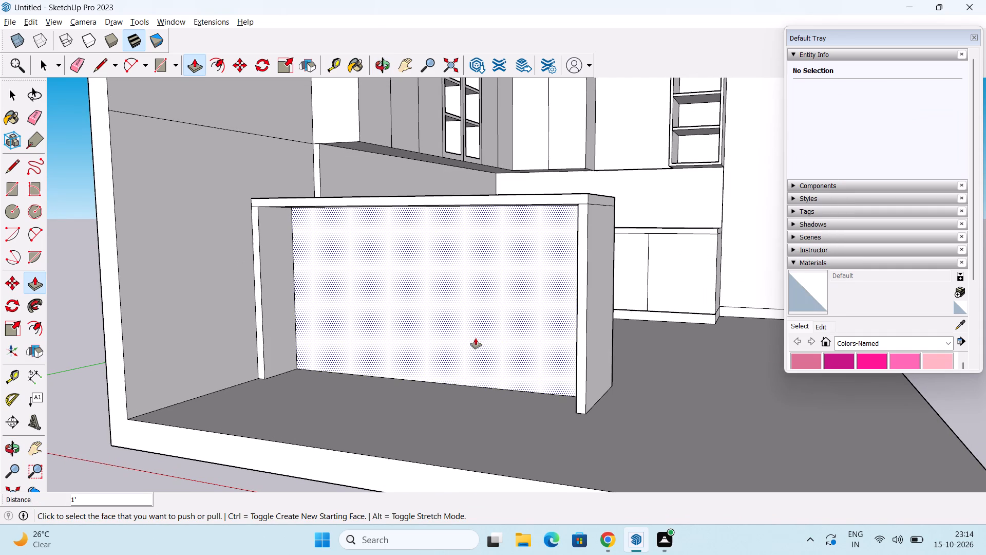
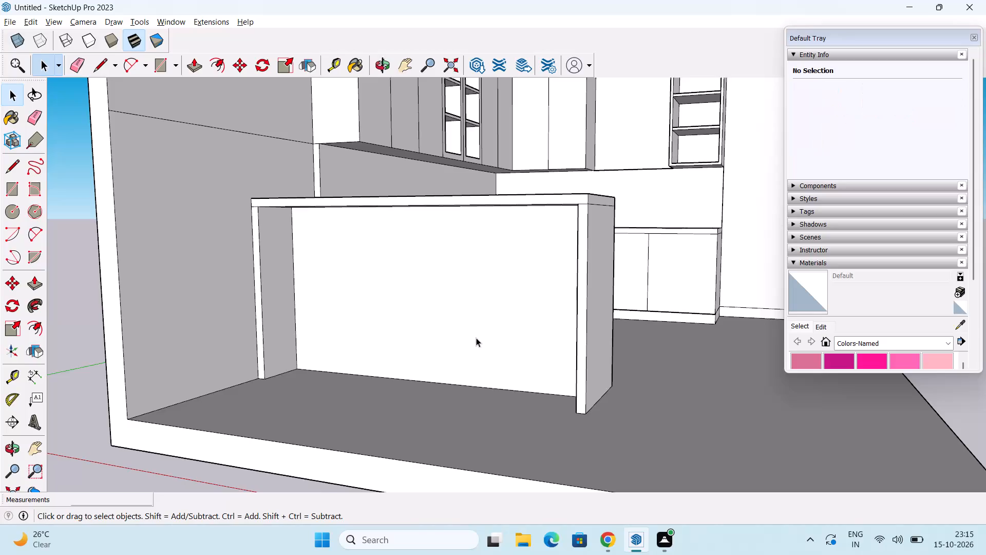
Copy the wall-side vertical edge of the peninsula's recessed panel 6' 8" across to the panel's free-end bottom corner.
middle_drag(431, 347, 384, 349)
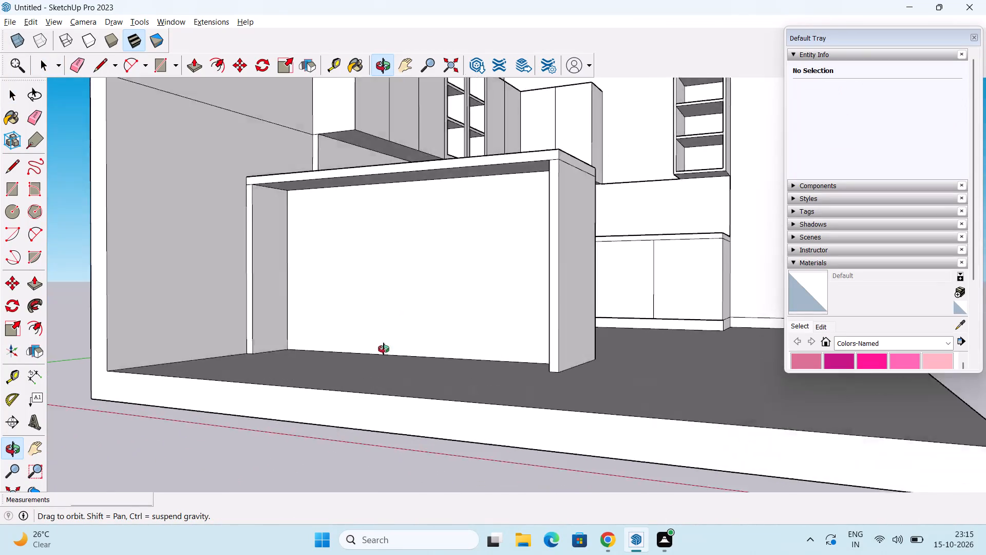
middle_drag(384, 349, 387, 413)
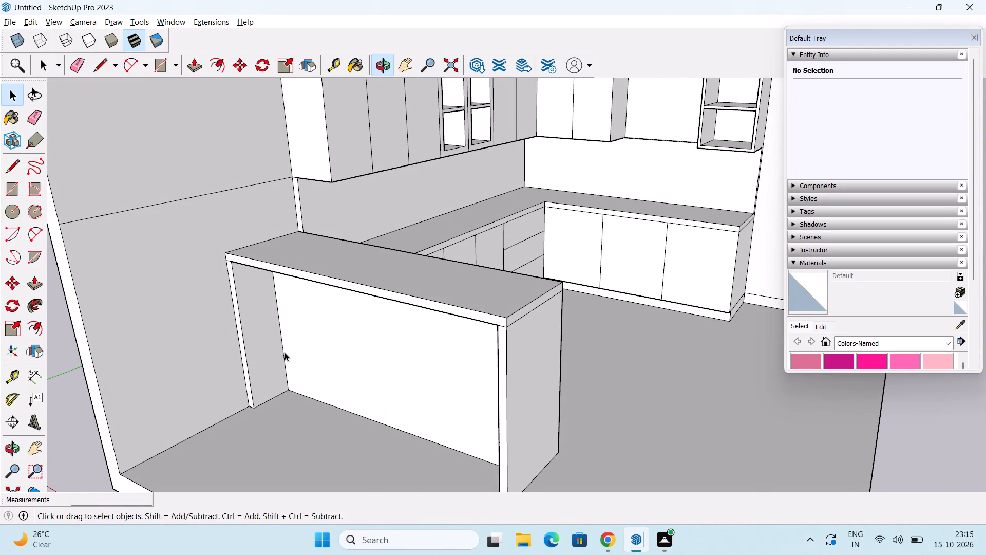
click(283, 355)
middle_drag(366, 335, 444, 331)
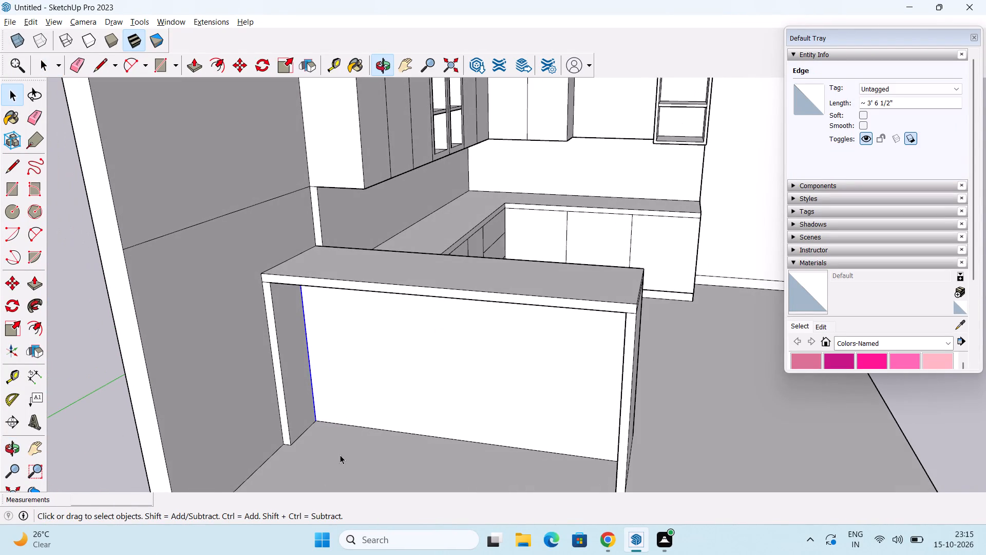
middle_drag(410, 429, 401, 367)
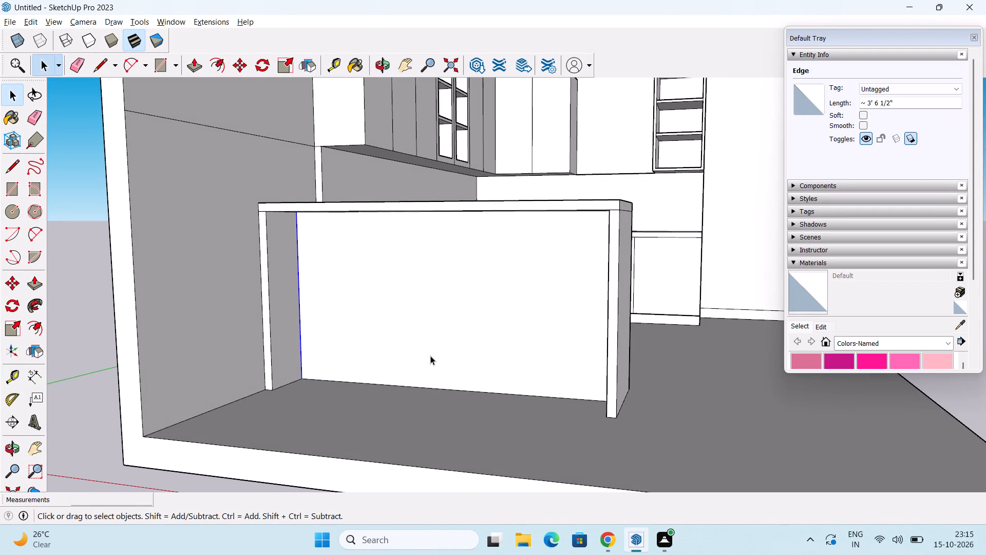
shift+middle_drag(432, 355, 370, 382)
middle_drag(370, 390, 409, 375)
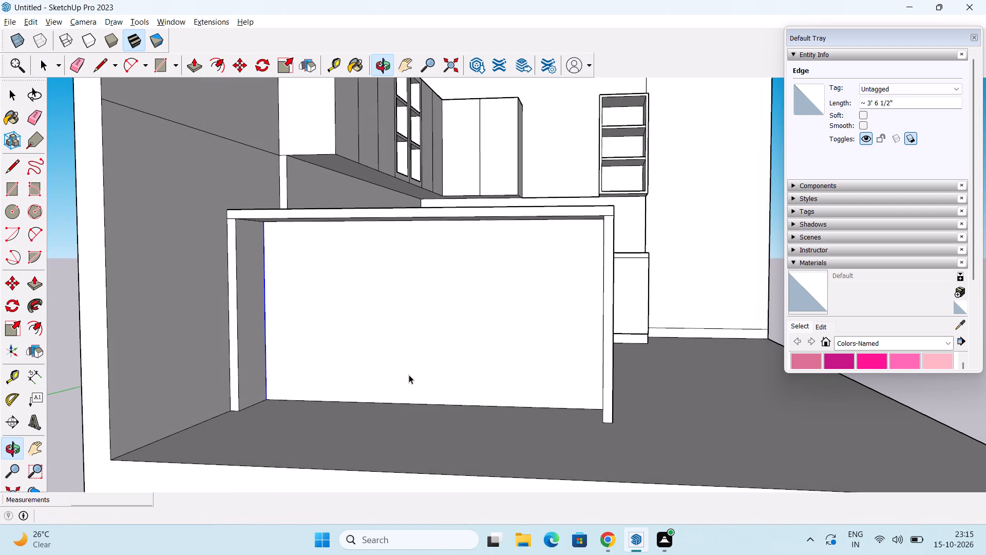
key(m)
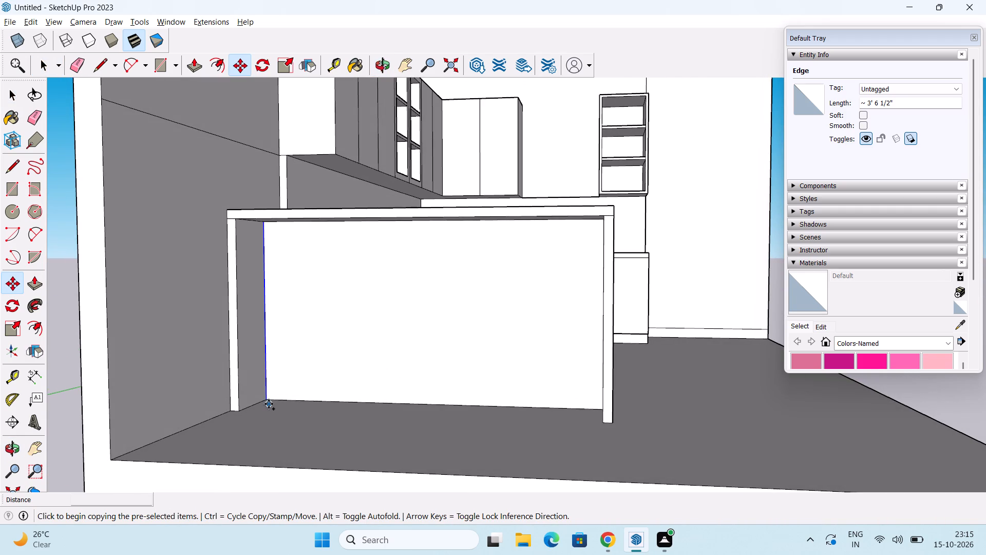
drag(262, 403, 268, 402)
middle_drag(378, 403, 494, 416)
shift+middle_drag(494, 416, 418, 437)
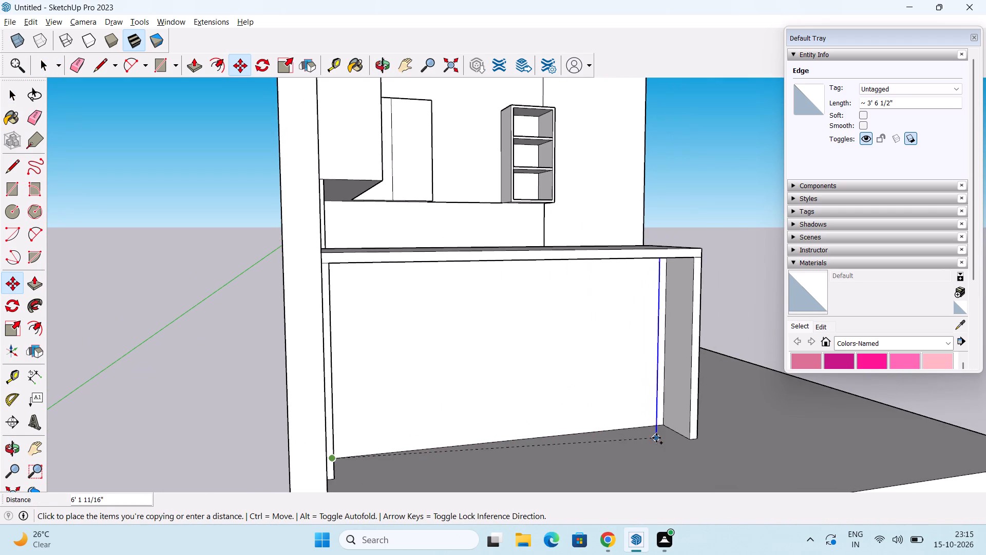
click(662, 424)
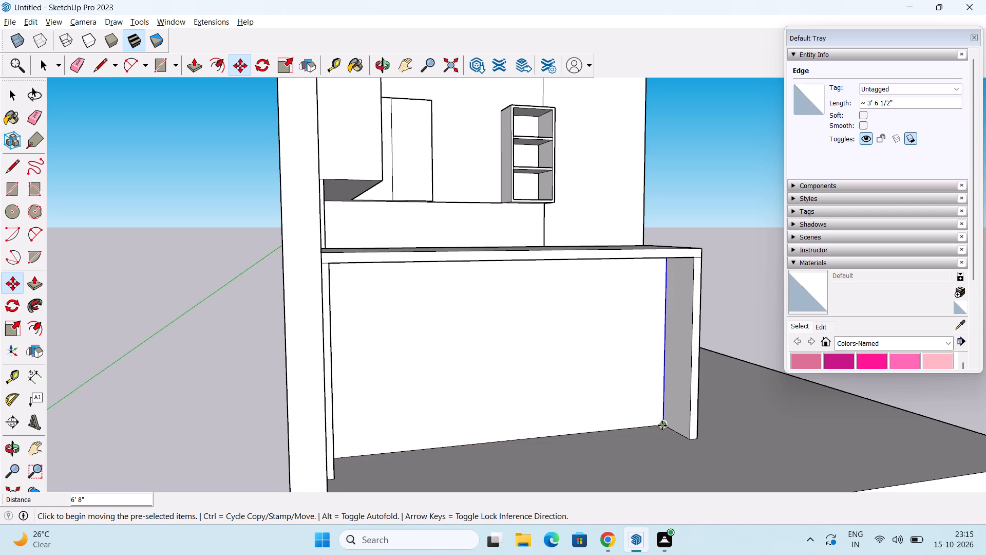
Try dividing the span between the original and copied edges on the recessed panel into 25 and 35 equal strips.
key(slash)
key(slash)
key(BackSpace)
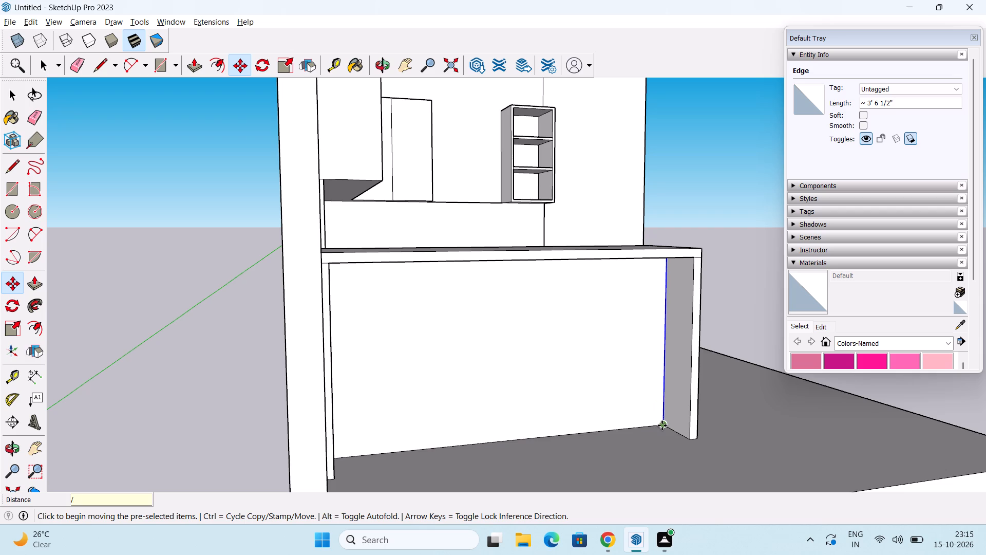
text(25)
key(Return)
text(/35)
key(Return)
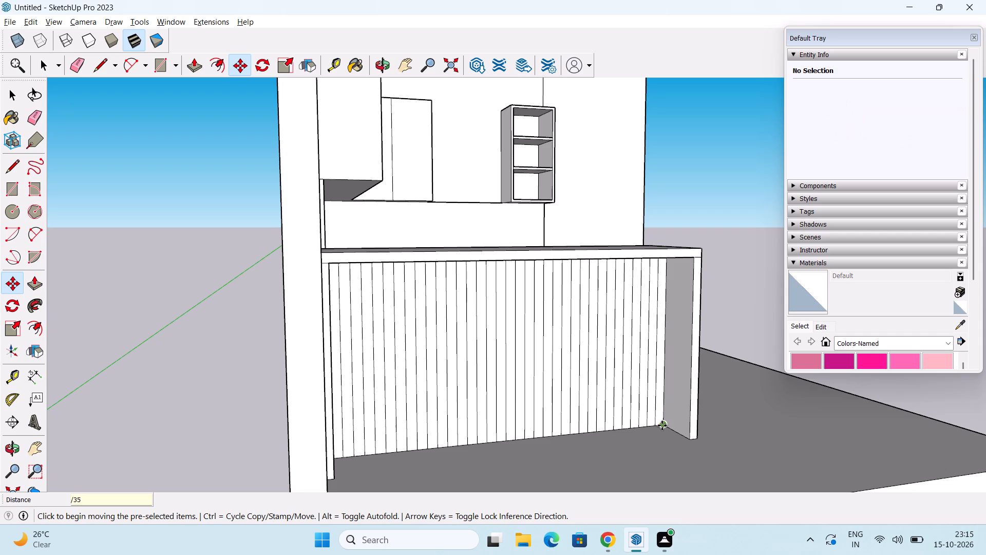
Divide the span between the original and copied edges into 45 equal vertical strips across the recessed panel.
key(slash)
text(45)
key(Return)
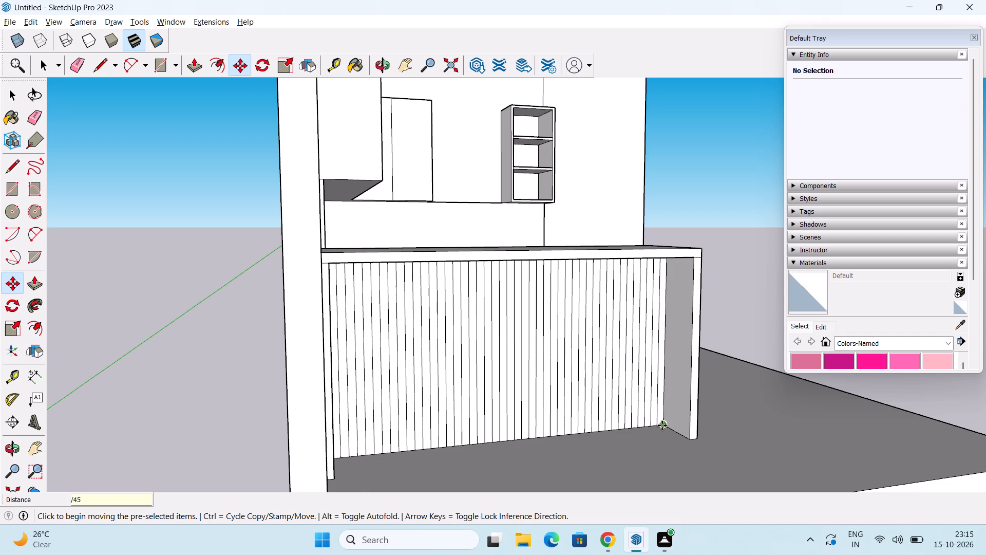
key(space)
Pull the first wall-side strip of the recessed panel outward by 1" with Push/Pull to form a raised slat.
middle_drag(577, 337, 417, 311)
scroll(241, 322, up, 2)
scroll(278, 290, up, 2)
middle_drag(253, 306, 300, 293)
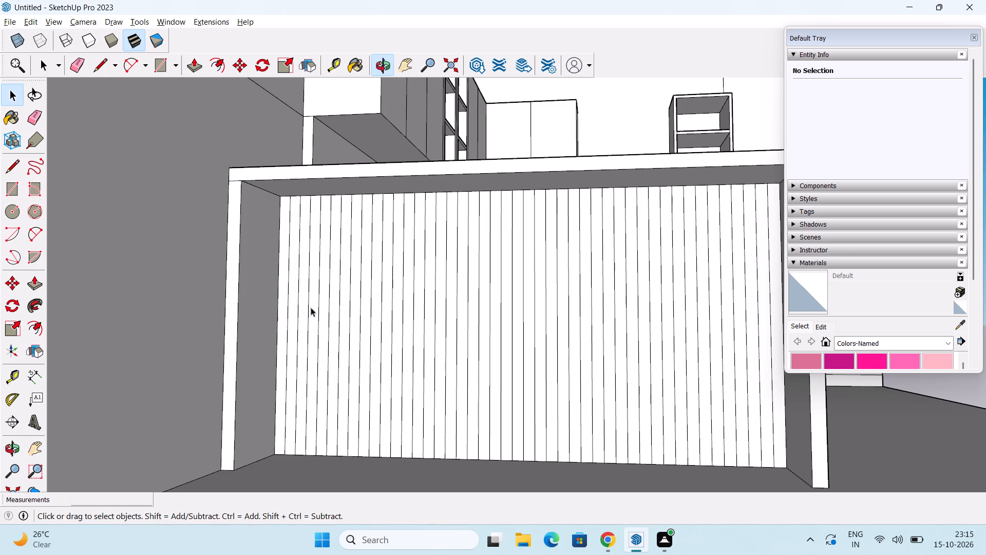
middle_drag(324, 308, 336, 349)
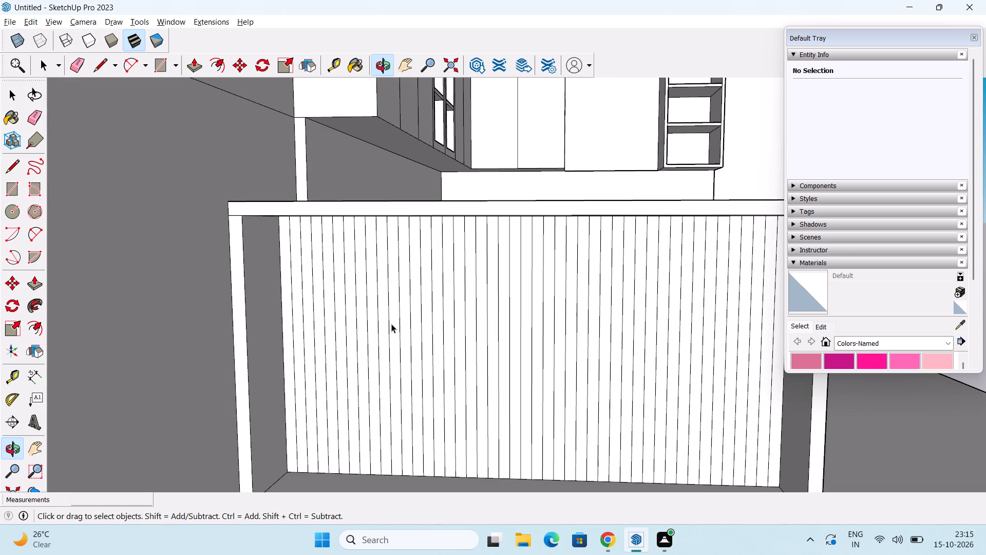
key(p)
scroll(359, 353, up, 2)
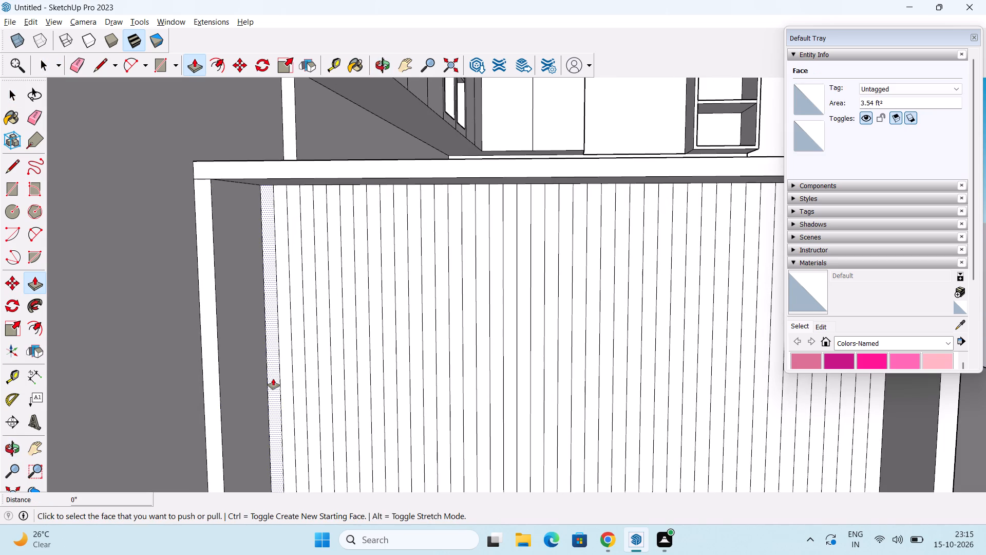
click(273, 379)
text(1")
key(Return)
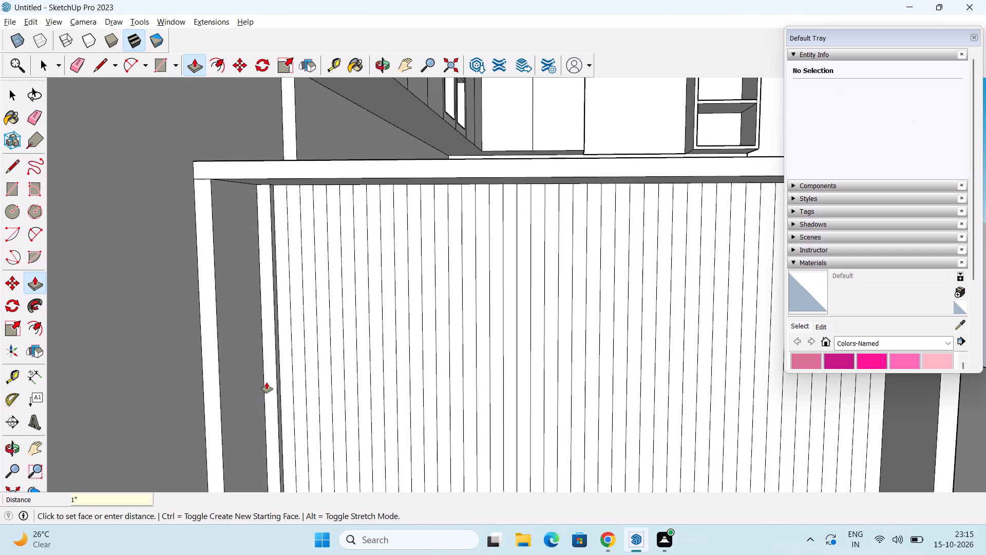
Pull the next 13 alternate strips outward by the same 1", leaving one flat strip between each pair of slats.
scroll(310, 330, up, 2)
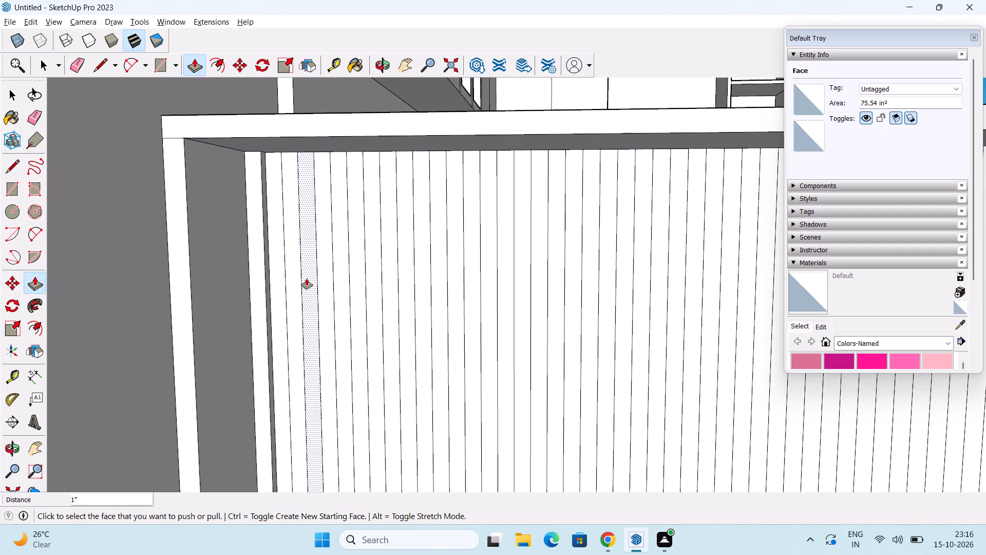
double_click(295, 266)
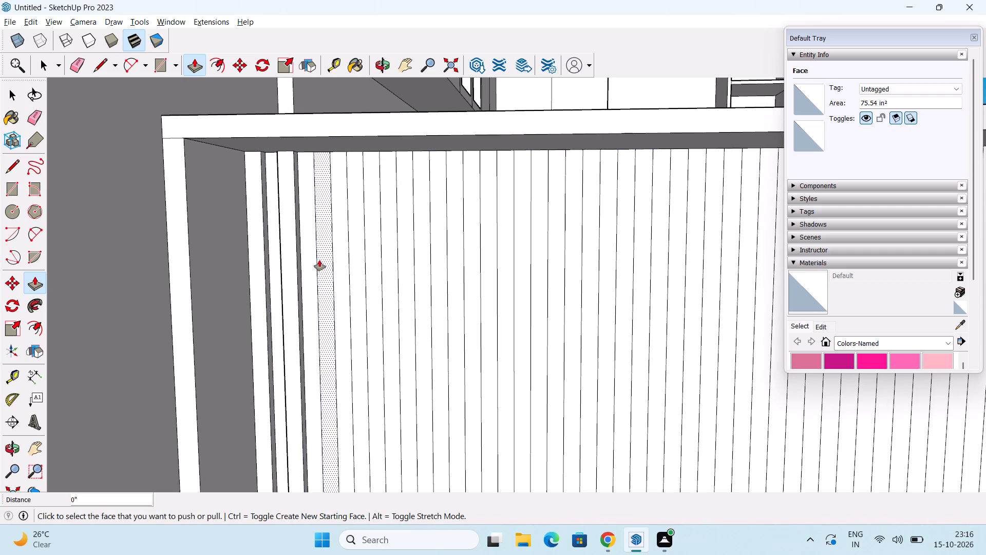
double_click(319, 260)
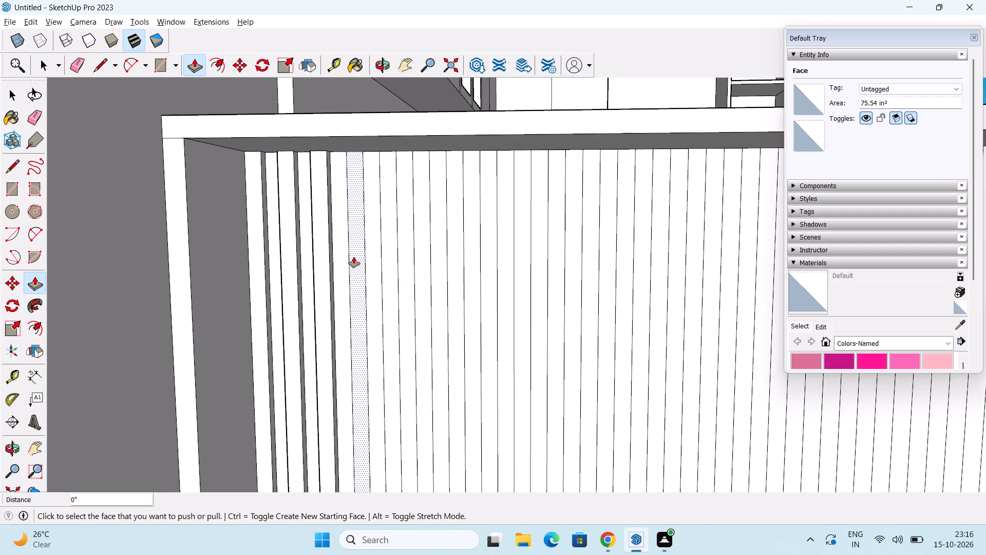
double_click(354, 257)
double_click(386, 256)
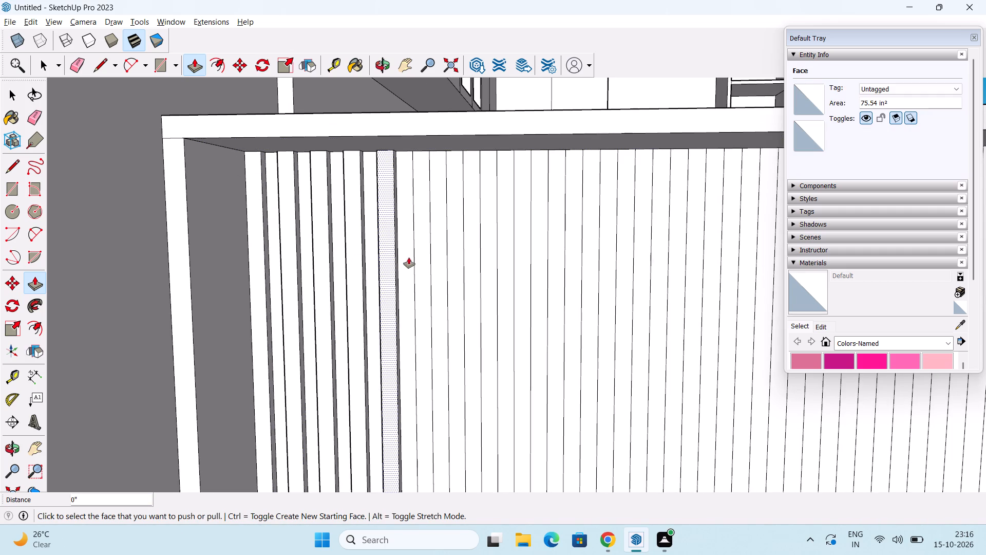
double_click(417, 257)
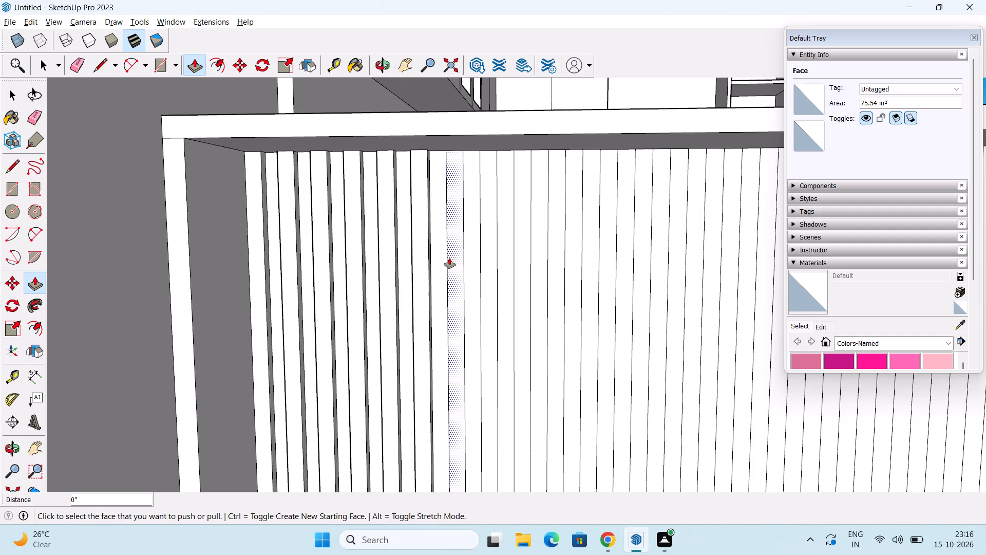
double_click(449, 258)
double_click(482, 261)
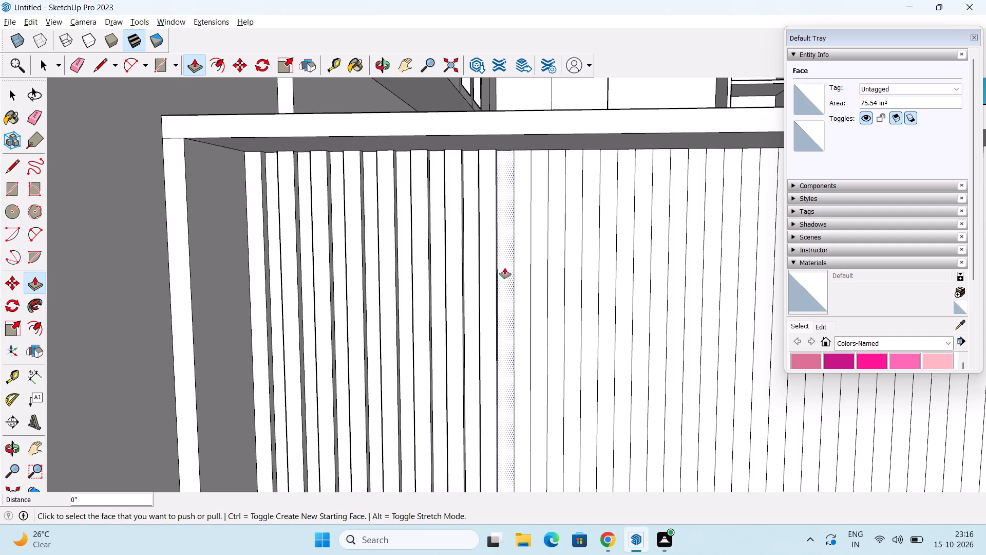
double_click(518, 269)
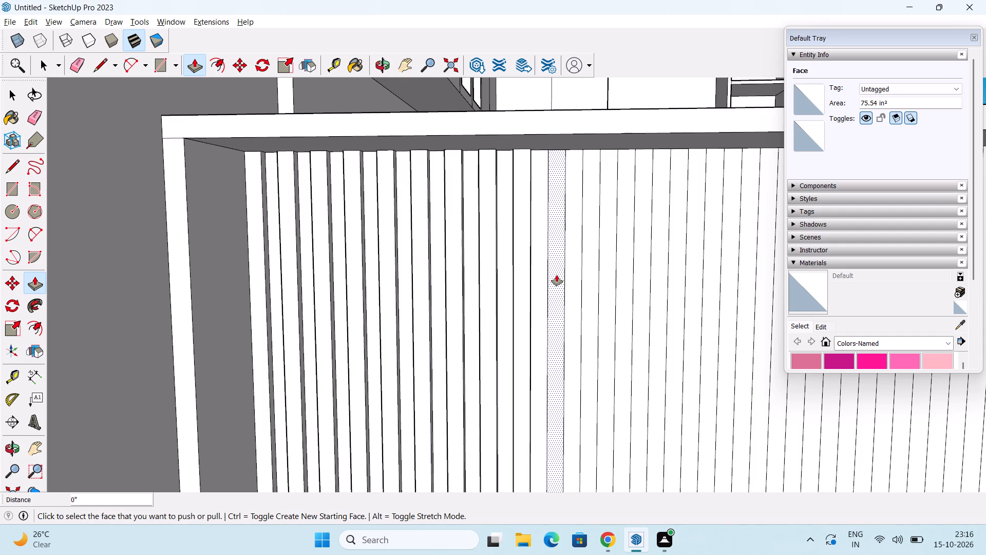
double_click(557, 275)
double_click(585, 280)
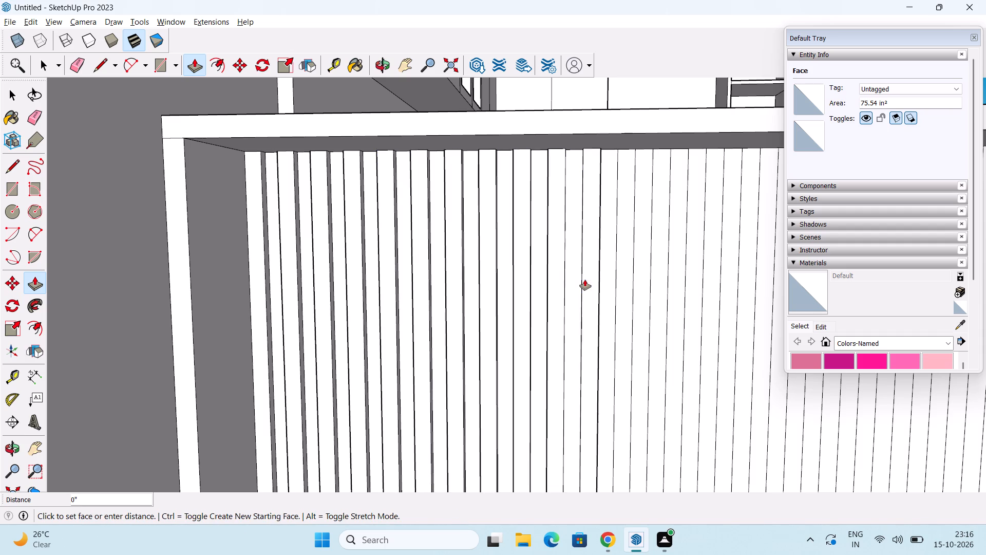
double_click(617, 283)
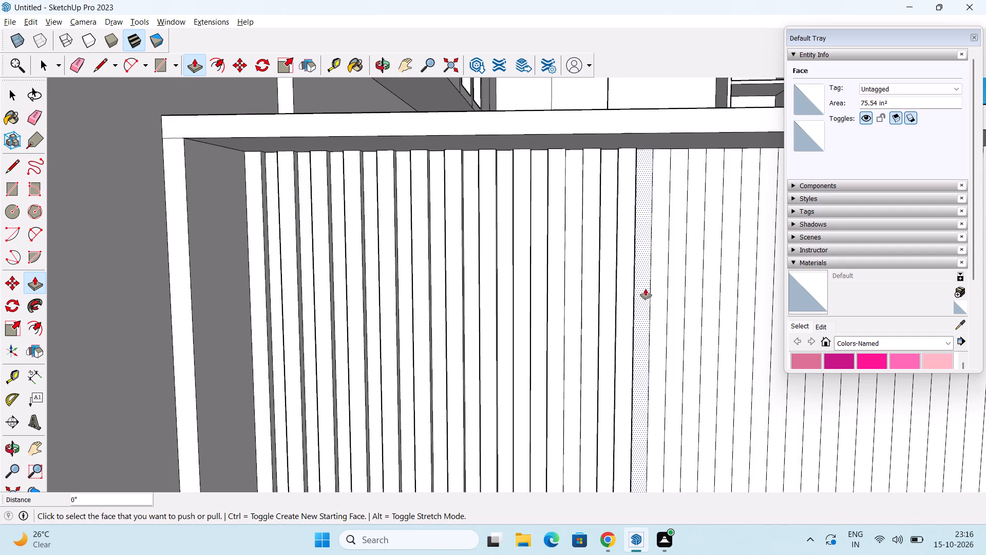
double_click(657, 297)
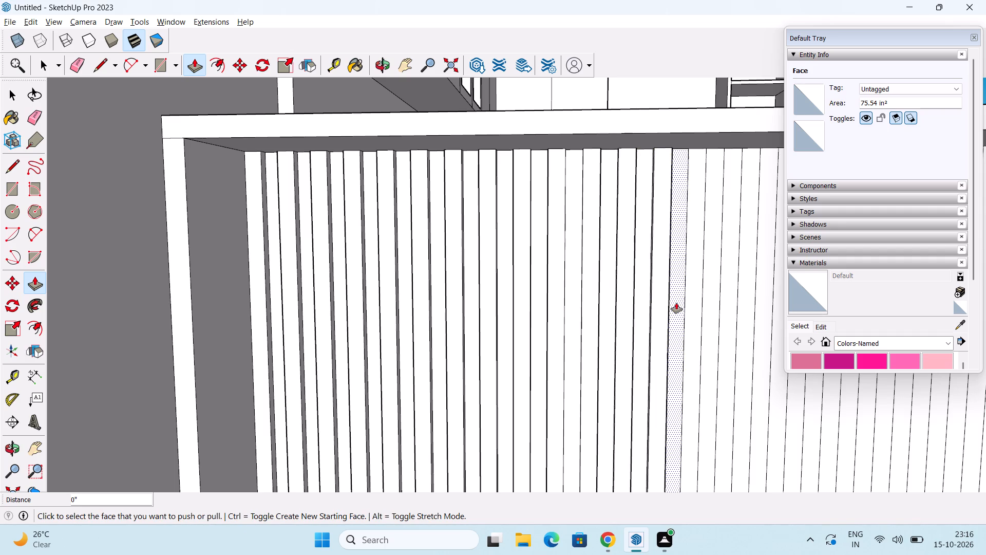
double_click(691, 295)
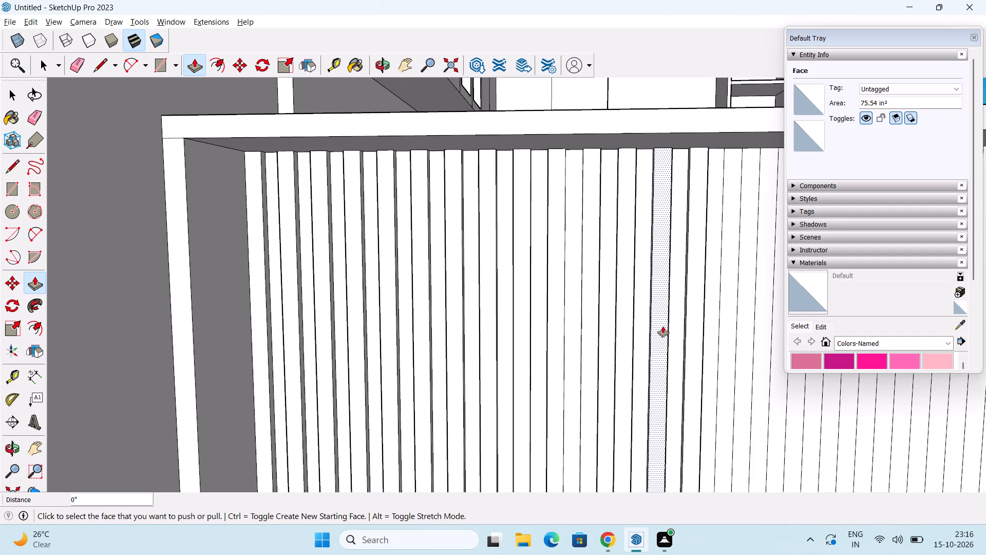
Pull the remaining nine alternate strips of the recessed panel outward by the same 1", continuing the slats to its free end.
middle_drag(666, 324, 762, 342)
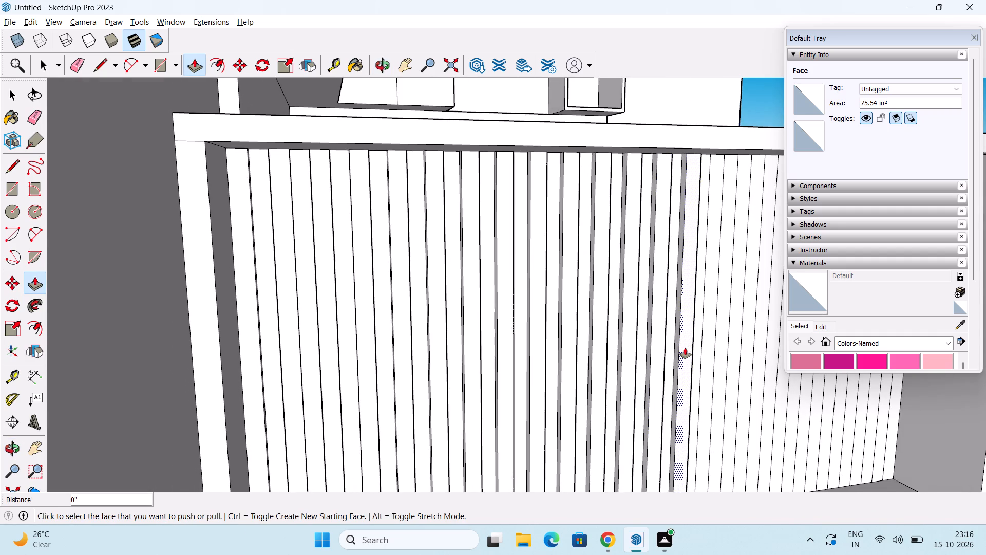
shift+middle_drag(685, 347, 510, 372)
middle_drag(508, 366, 539, 313)
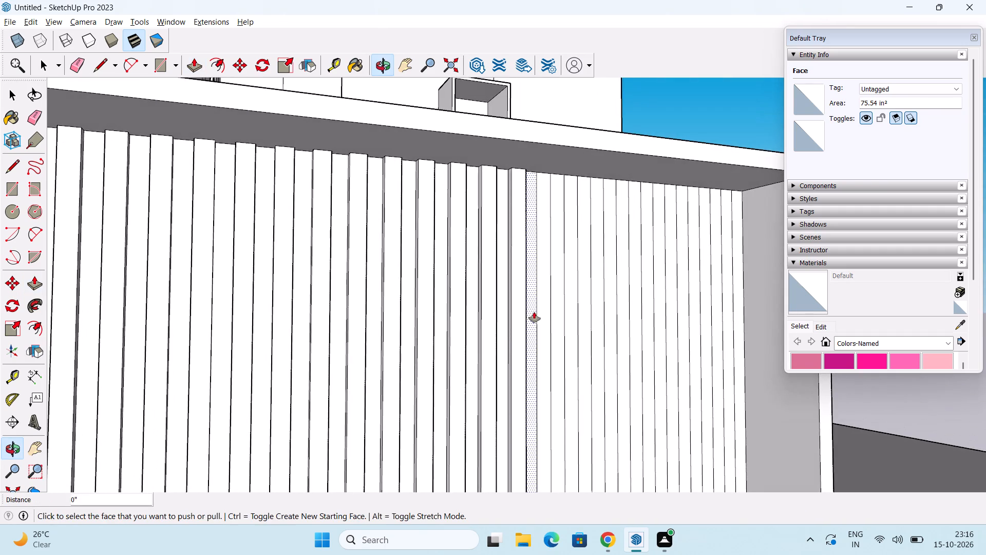
scroll(531, 306, up, 1)
middle_drag(531, 305, 517, 303)
shift+middle_drag(575, 296, 504, 313)
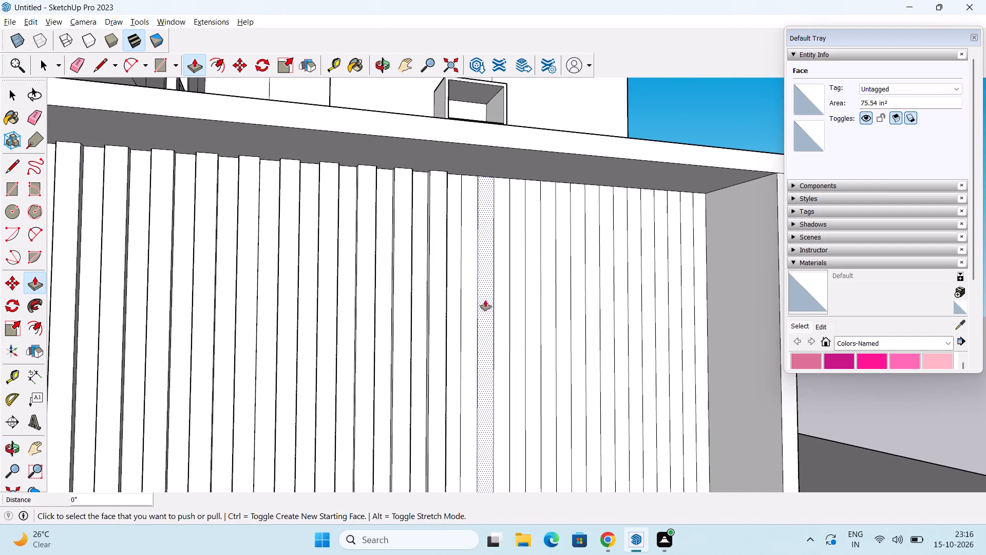
double_click(475, 294)
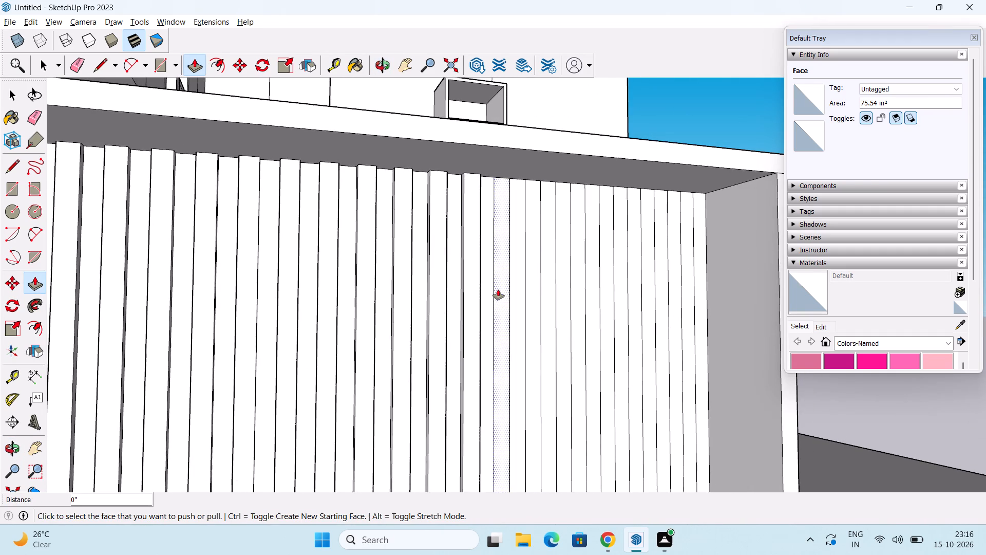
double_click(498, 289)
double_click(530, 288)
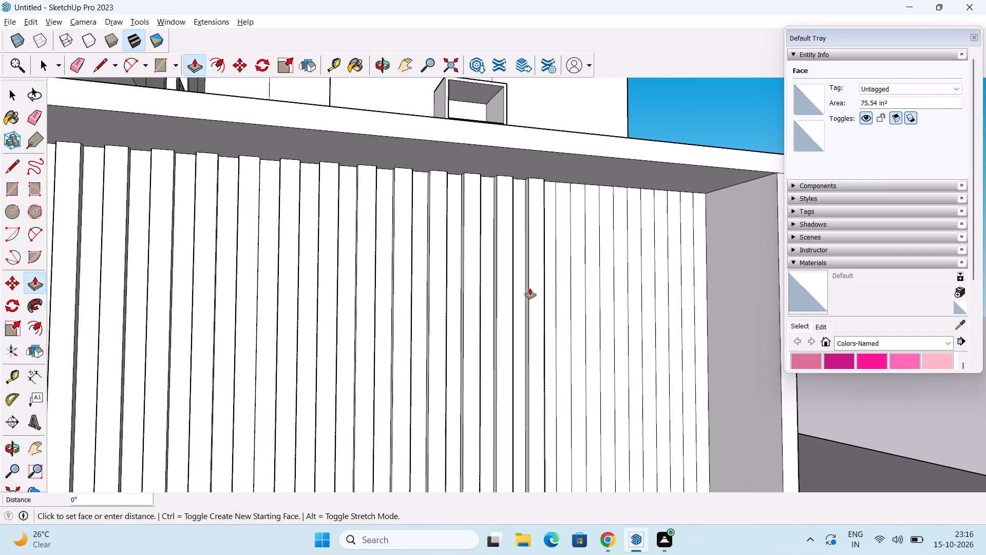
double_click(562, 285)
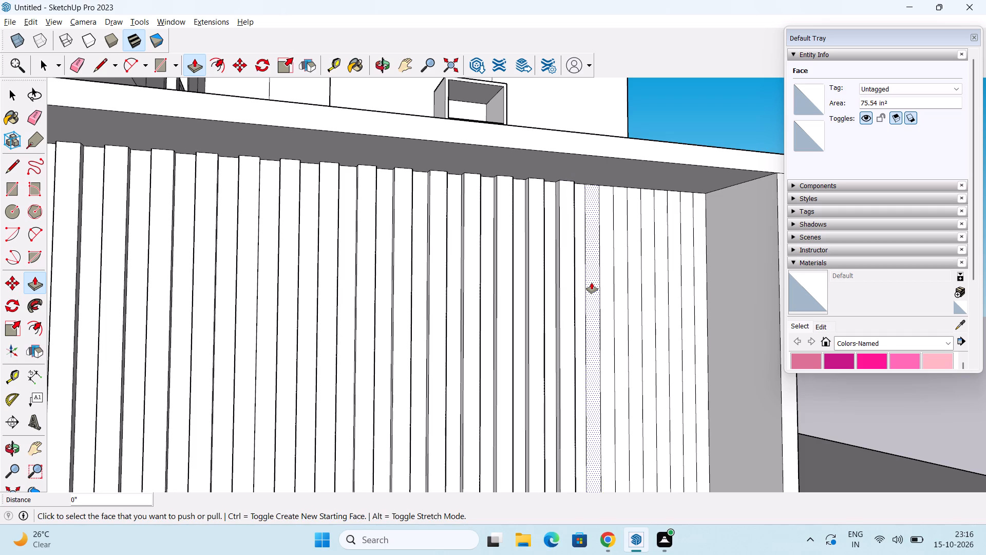
double_click(592, 283)
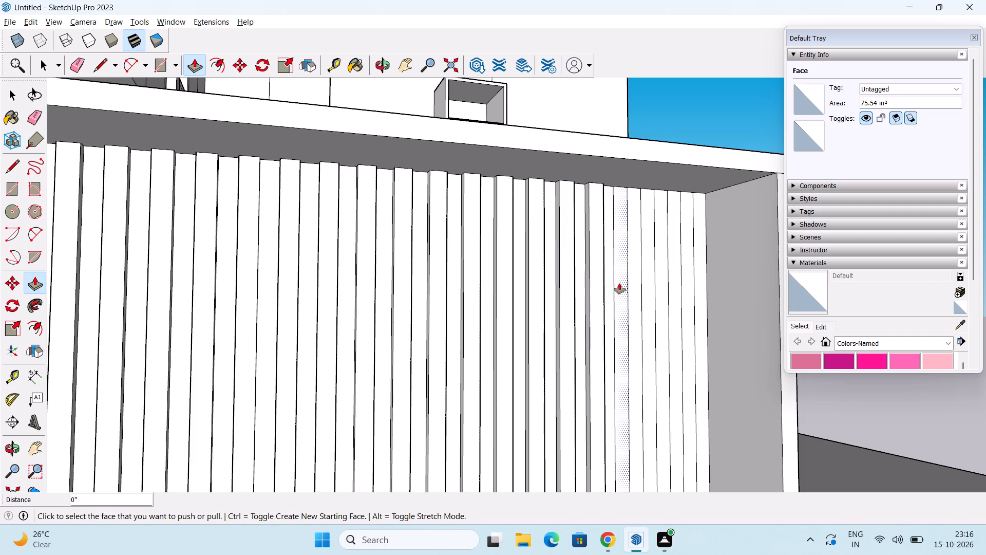
double_click(619, 283)
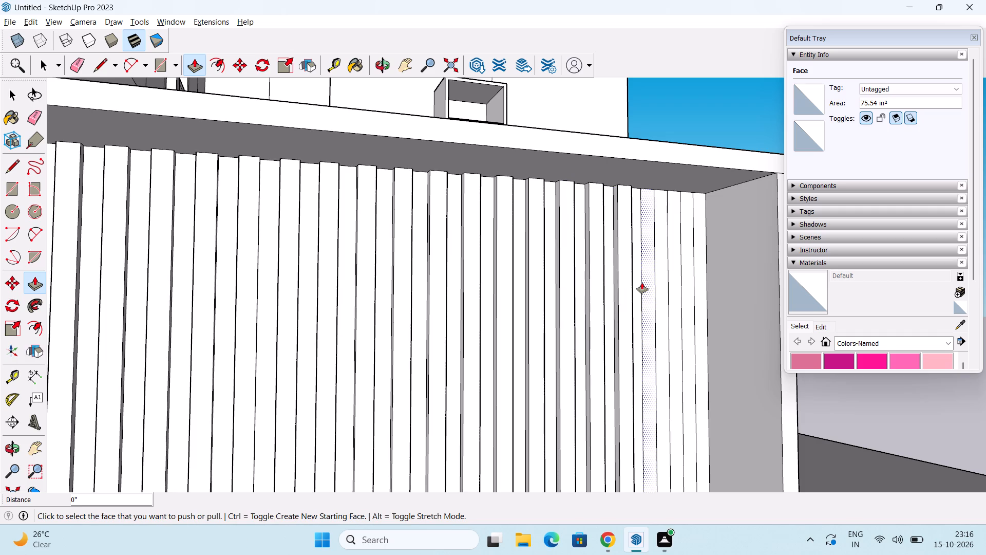
double_click(644, 283)
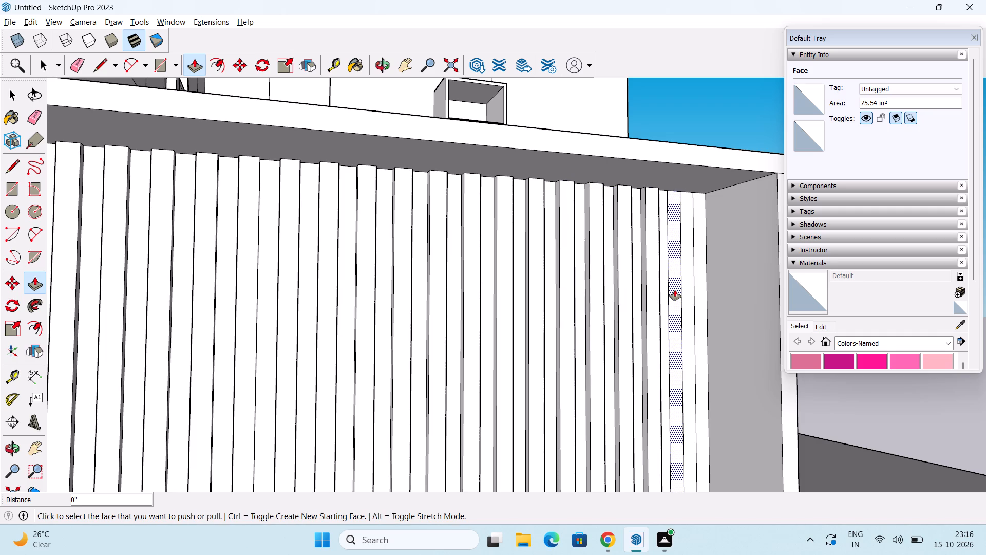
double_click(675, 290)
double_click(699, 290)
scroll(650, 316, down, 1)
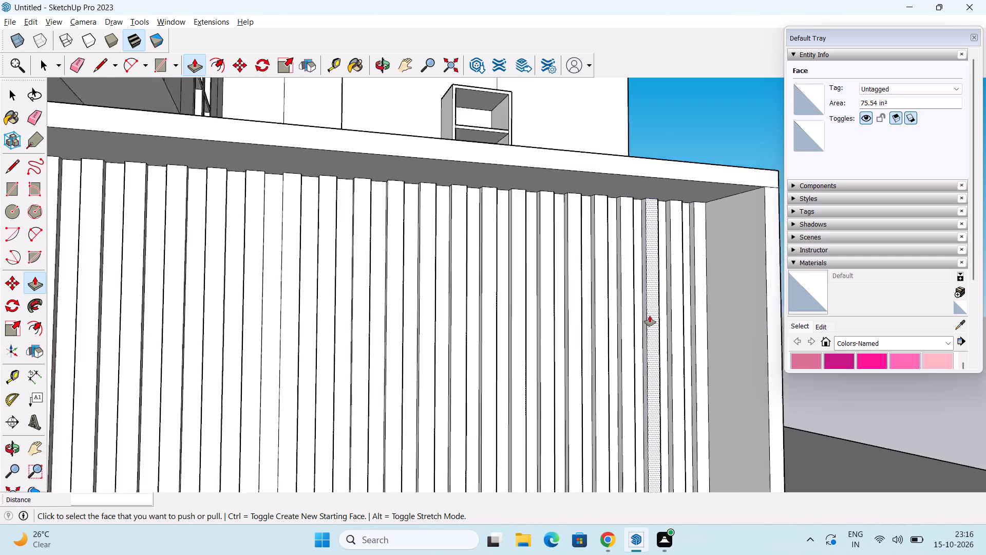
scroll(650, 316, down, 2)
middle_drag(646, 317, 502, 365)
scroll(510, 352, down, 3)
key(space)
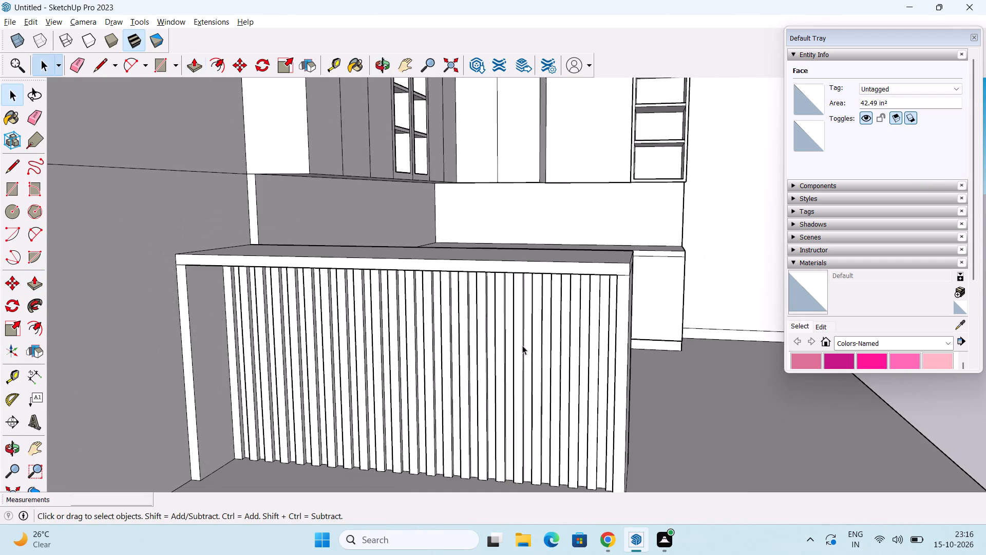
Examine the fluted peninsula face and the overall kitchen layout from several angles.
scroll(527, 340, down, 3)
middle_drag(533, 353, 537, 368)
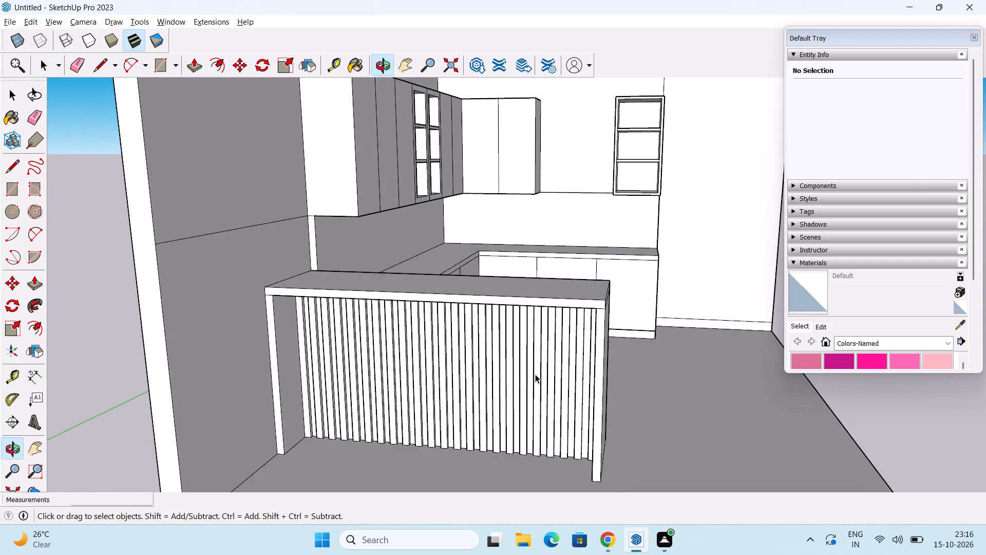
scroll(535, 375, up, 2)
middle_drag(539, 365, 197, 311)
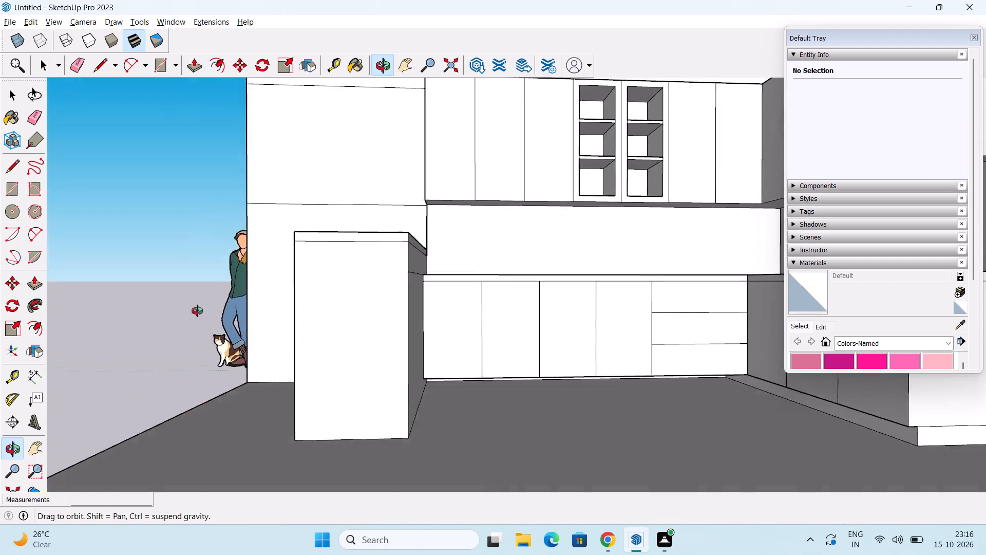
middle_drag(197, 311, 373, 409)
scroll(377, 380, down, 3)
middle_drag(403, 351, 485, 376)
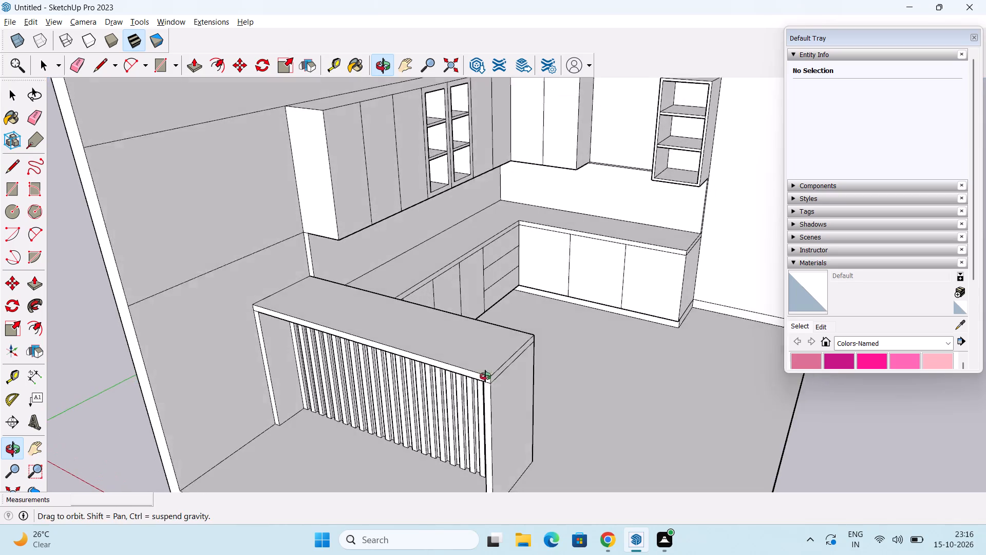
middle_drag(485, 376, 486, 379)
scroll(484, 380, down, 2)
middle_drag(397, 410, 385, 351)
scroll(364, 350, down, 3)
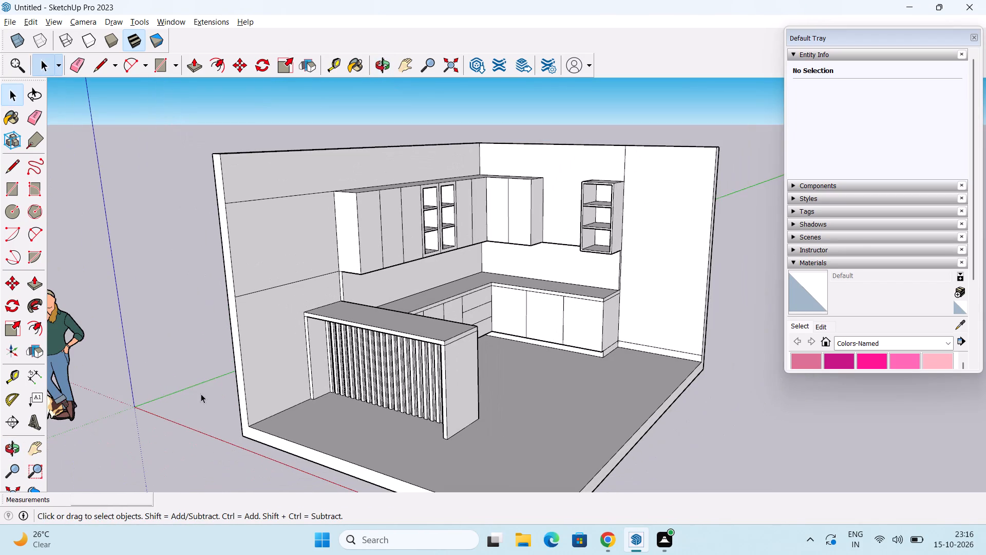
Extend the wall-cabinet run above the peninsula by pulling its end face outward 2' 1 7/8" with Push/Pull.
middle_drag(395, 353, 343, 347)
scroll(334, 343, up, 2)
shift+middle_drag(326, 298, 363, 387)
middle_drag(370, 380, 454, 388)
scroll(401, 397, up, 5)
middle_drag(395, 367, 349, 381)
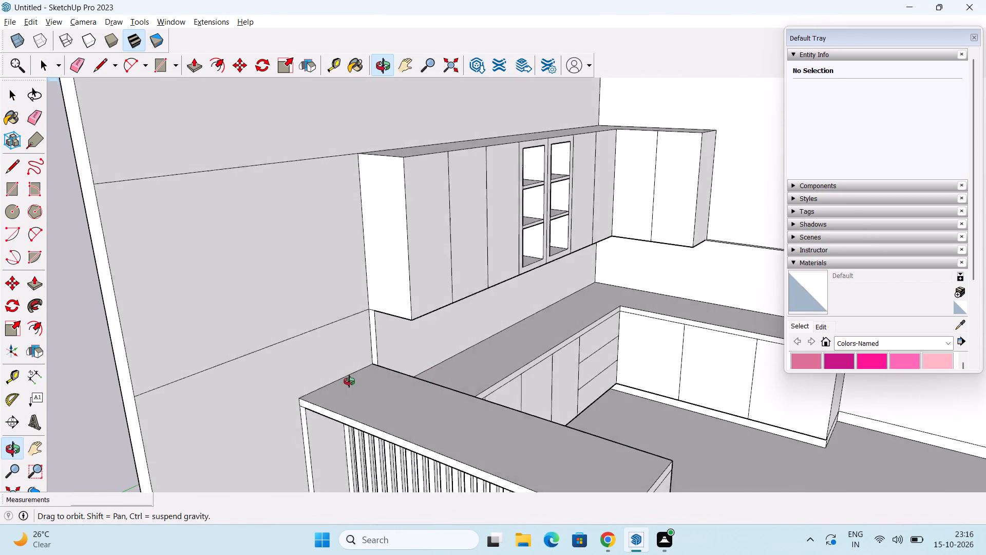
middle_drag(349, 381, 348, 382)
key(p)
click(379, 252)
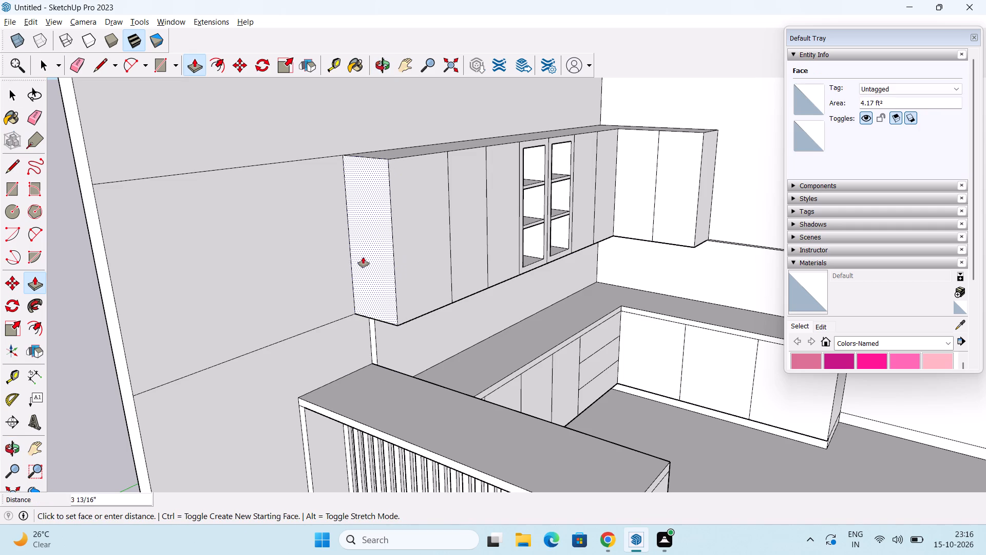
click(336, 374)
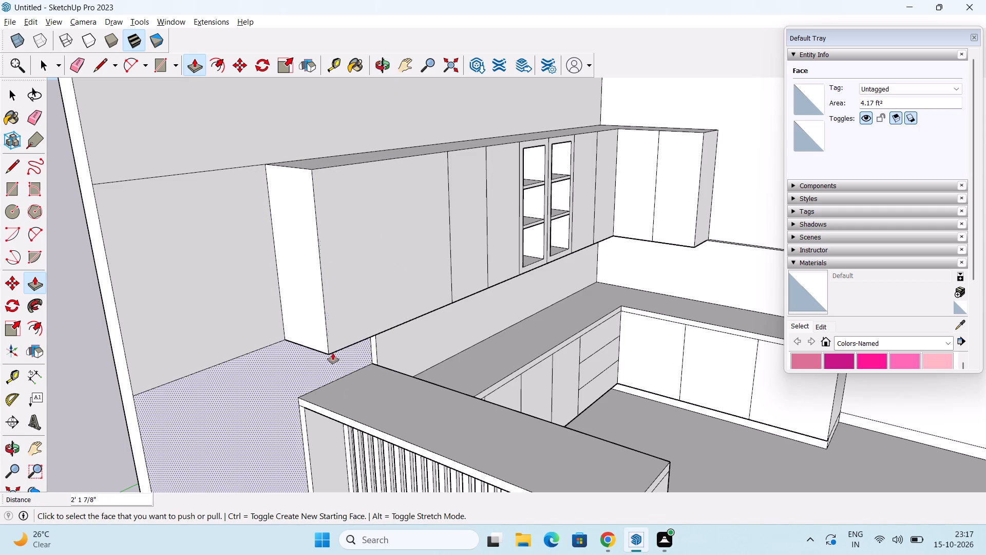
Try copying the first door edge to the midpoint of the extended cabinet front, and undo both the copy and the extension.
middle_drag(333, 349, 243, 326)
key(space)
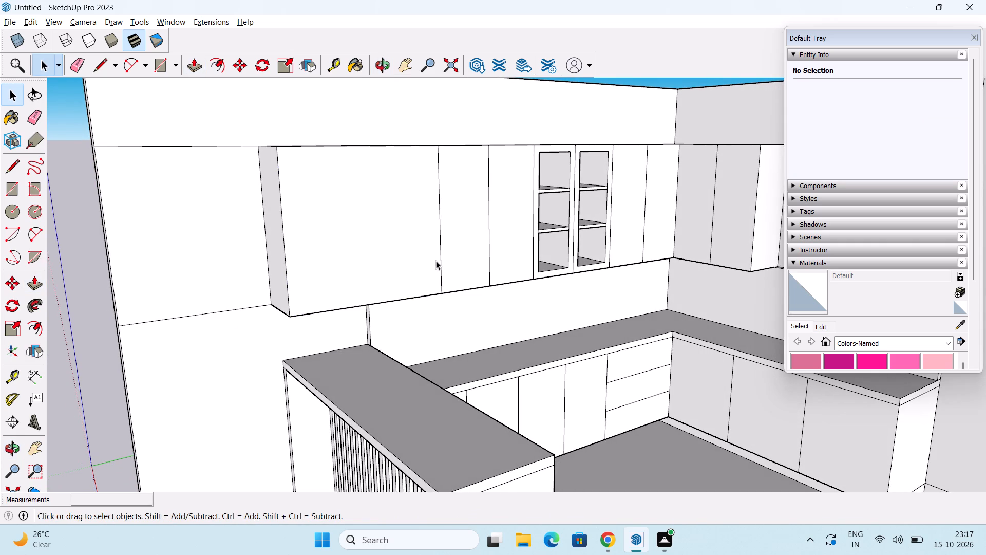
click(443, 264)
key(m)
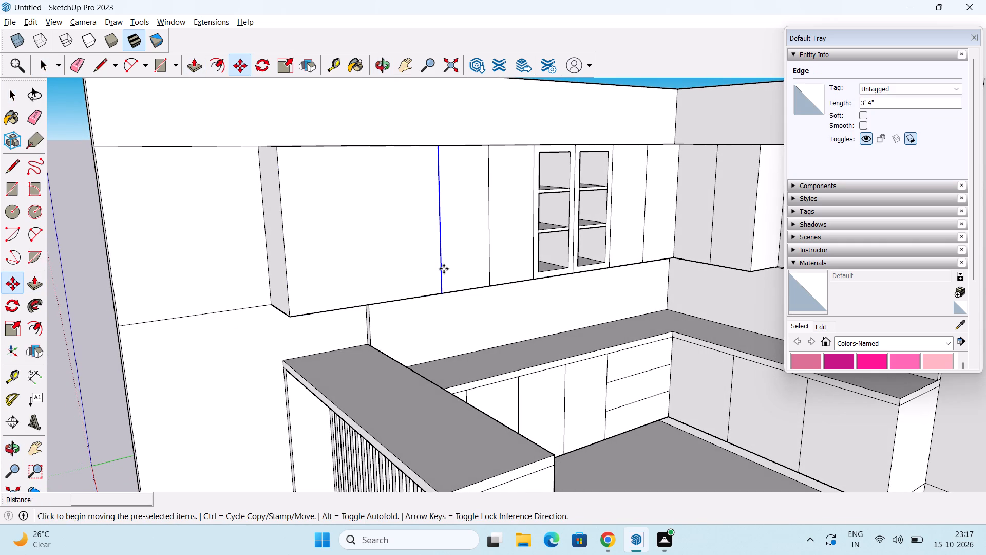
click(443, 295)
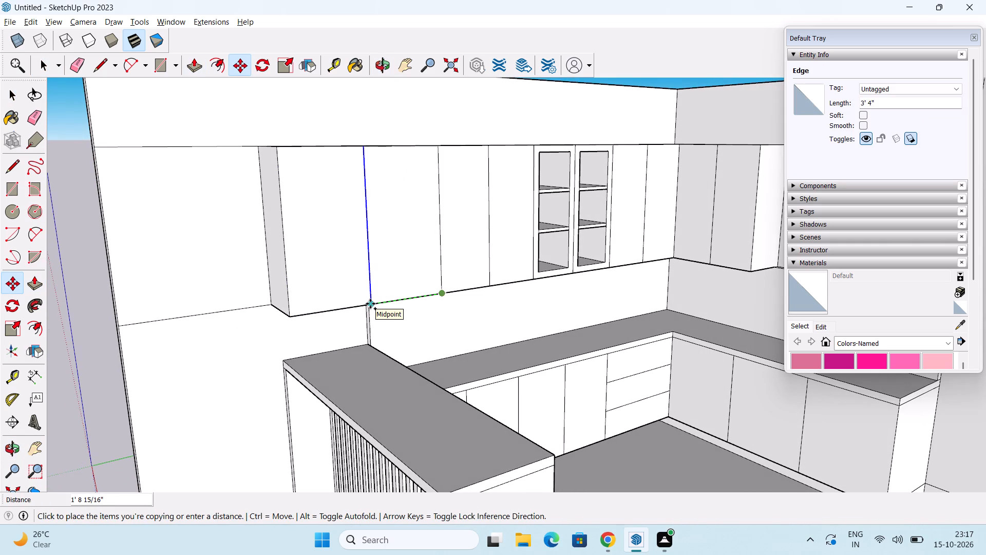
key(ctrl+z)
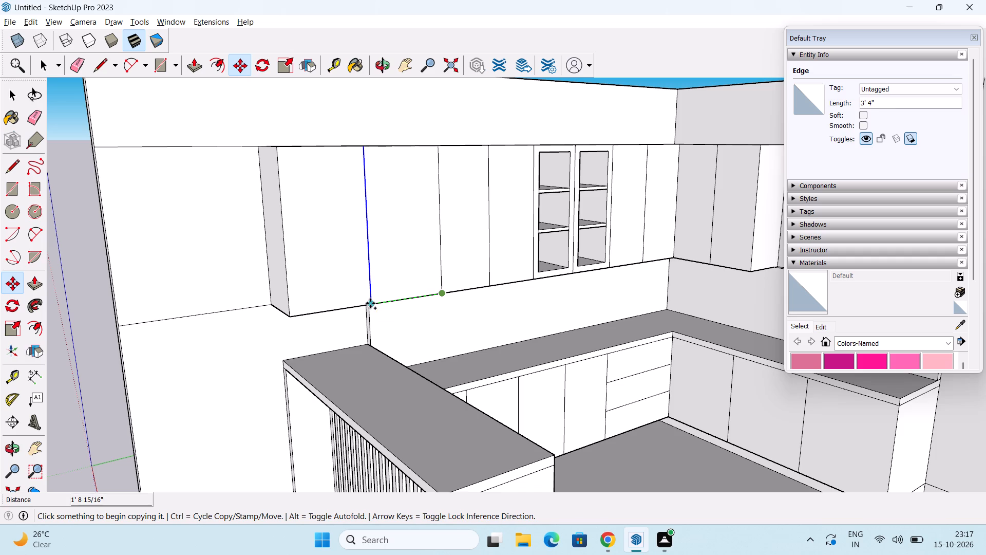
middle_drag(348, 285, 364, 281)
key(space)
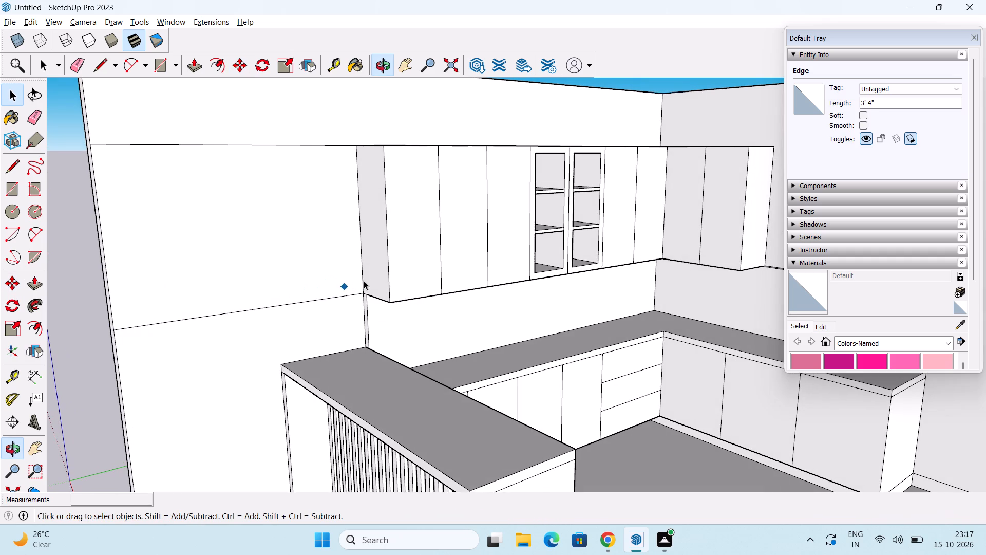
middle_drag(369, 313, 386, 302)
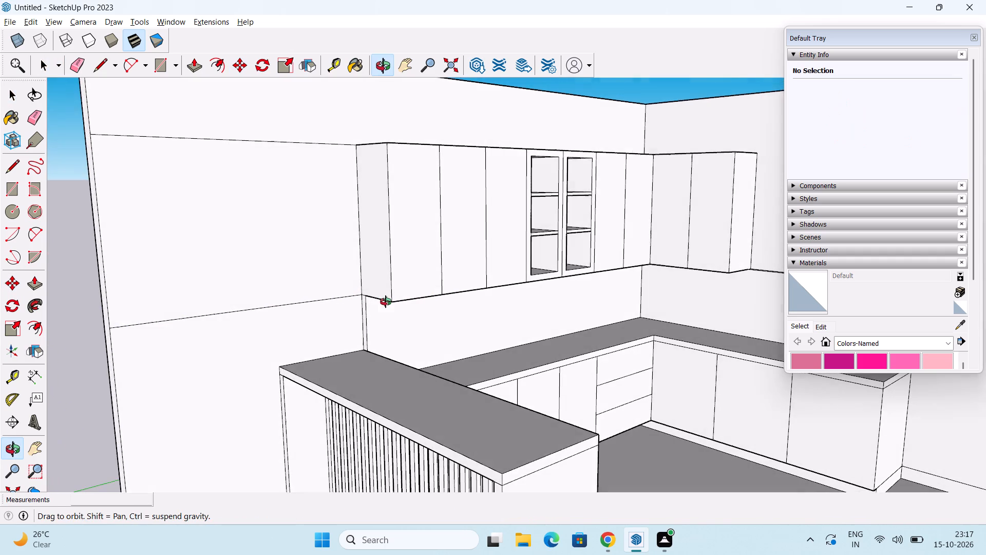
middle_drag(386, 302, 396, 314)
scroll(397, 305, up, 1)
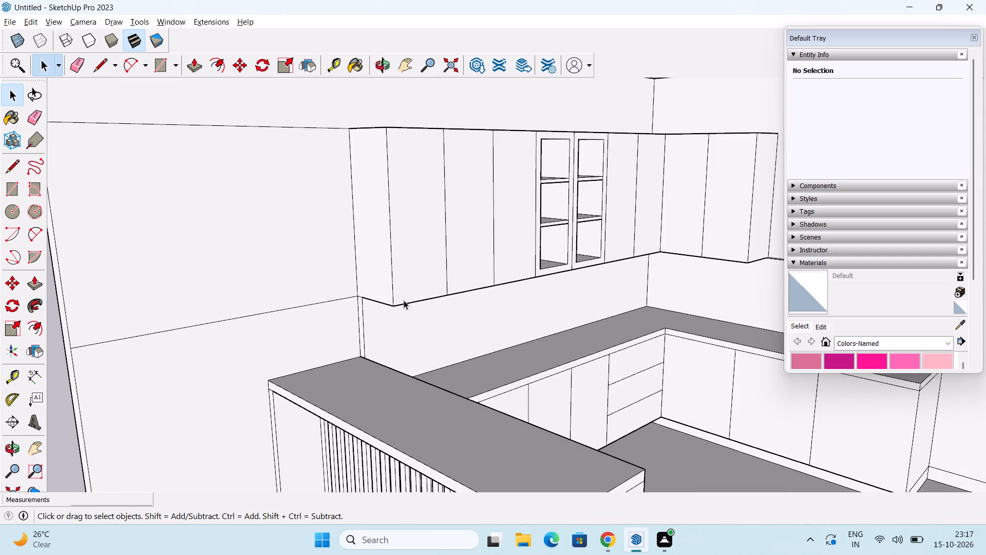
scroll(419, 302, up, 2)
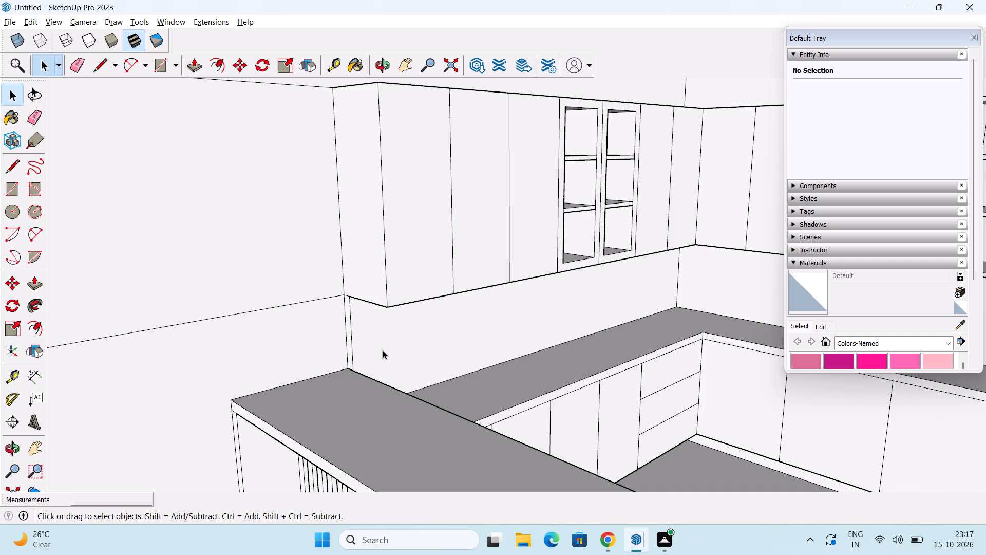
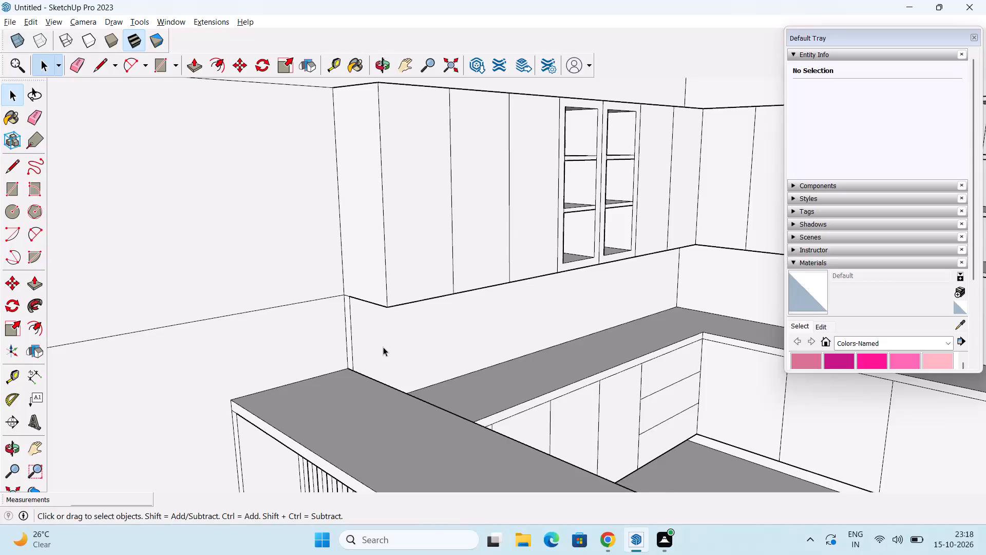
Erase the two leftover horizontal edges on the bare wall beside the free end of the wall-cabinet run.
middle_drag(383, 346, 431, 316)
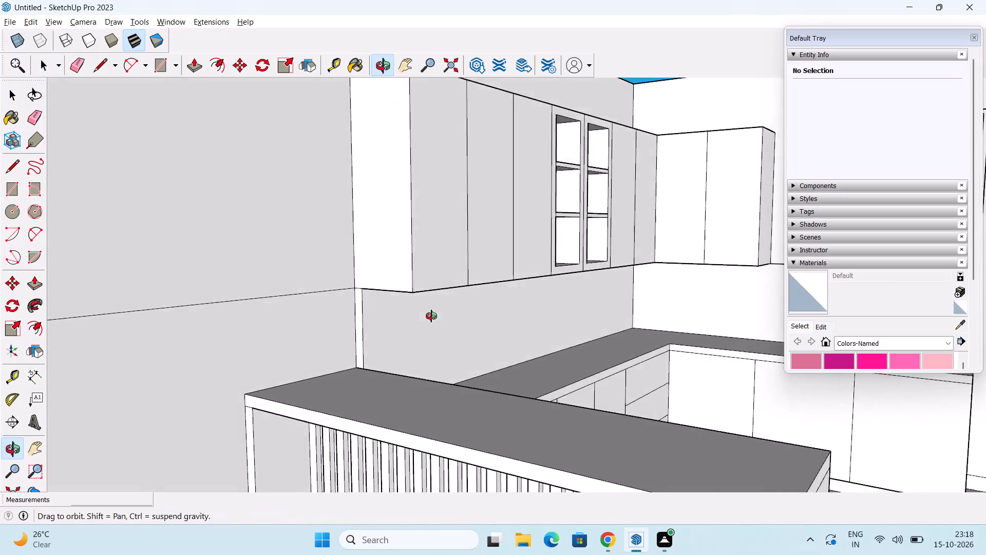
middle_drag(431, 316, 424, 400)
scroll(434, 387, down, 2)
middle_drag(425, 417, 357, 438)
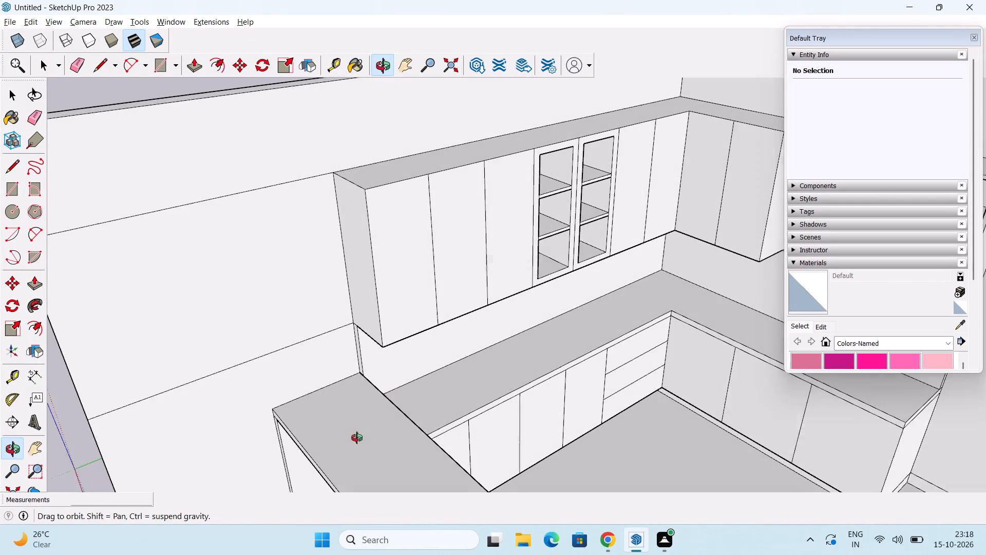
middle_drag(357, 438, 354, 438)
key(e)
drag(197, 190, 182, 315)
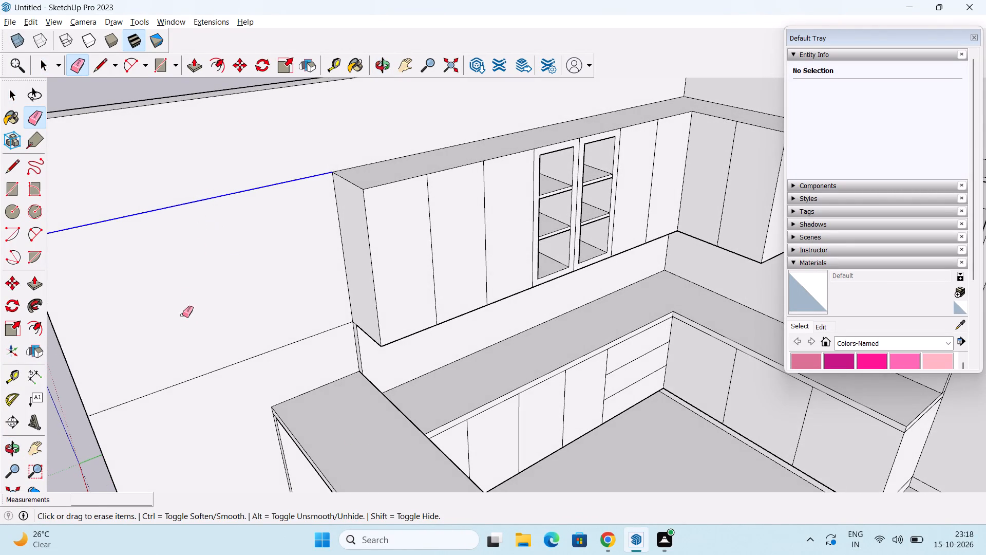
drag(182, 315, 185, 399)
scroll(208, 376, down, 2)
middle_drag(237, 409, 263, 322)
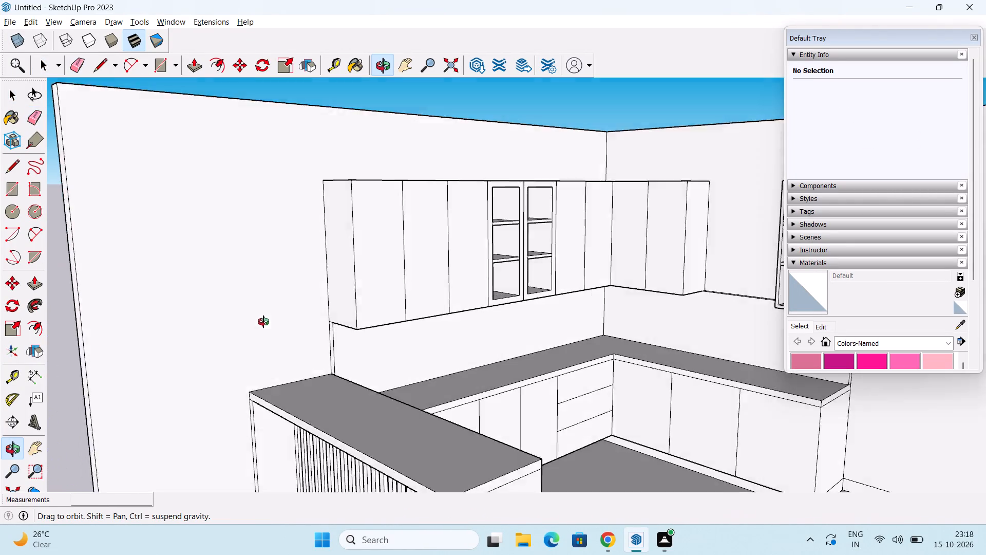
middle_drag(263, 322, 239, 344)
key(space)
Examine the overall kitchen layout and wall cabinets from several angles.
scroll(277, 335, down, 3)
middle_drag(281, 339, 207, 323)
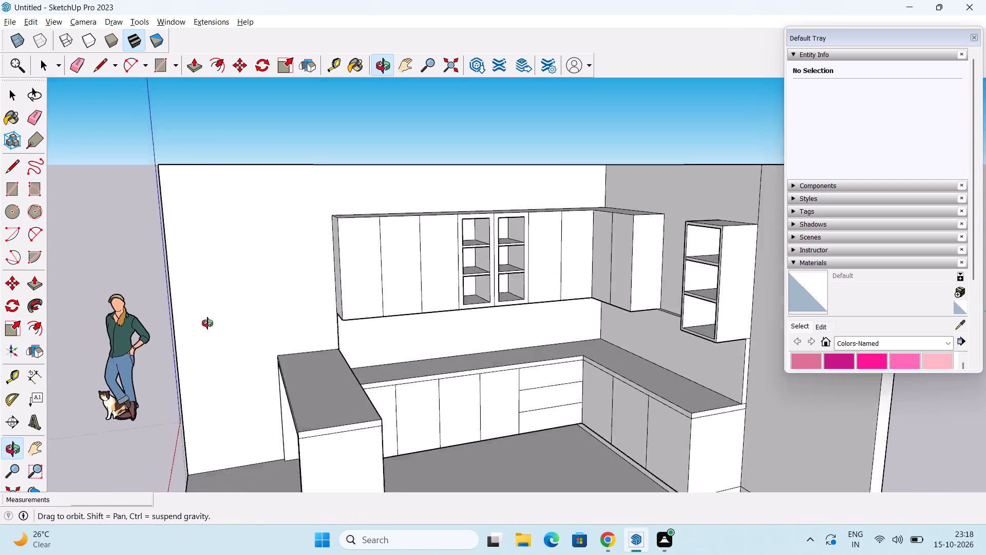
middle_drag(207, 323, 397, 388)
scroll(400, 382, down, 3)
middle_drag(405, 397, 283, 307)
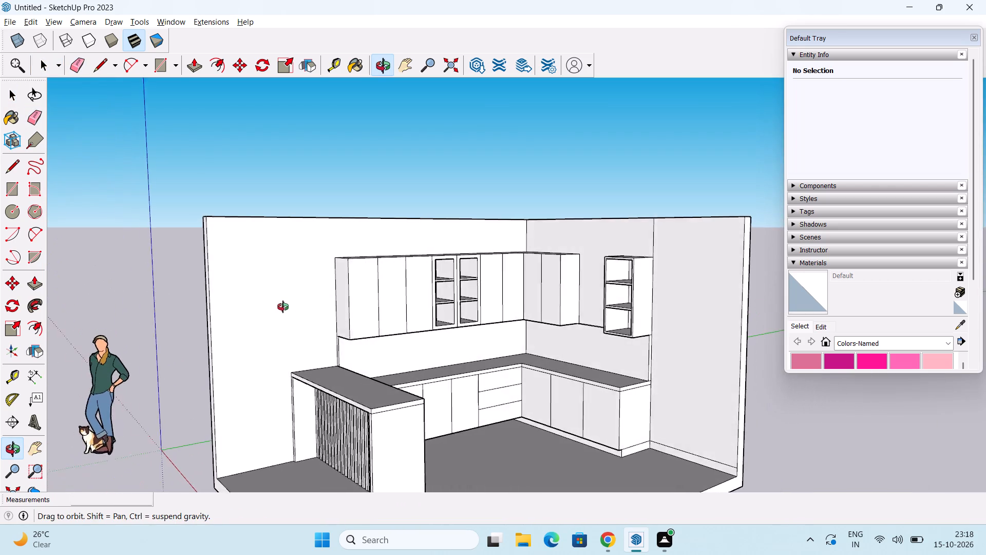
middle_drag(283, 307, 394, 358)
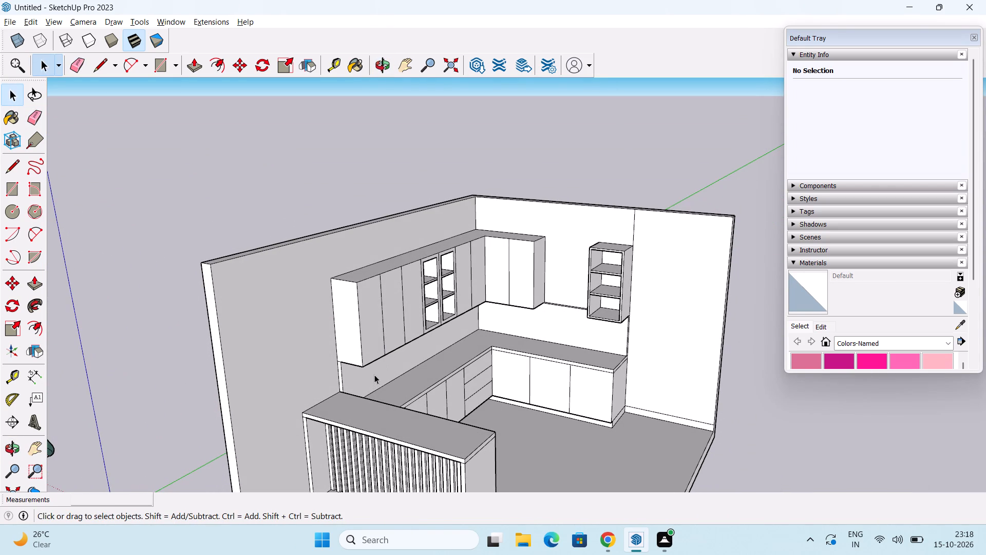
middle_drag(373, 375, 287, 363)
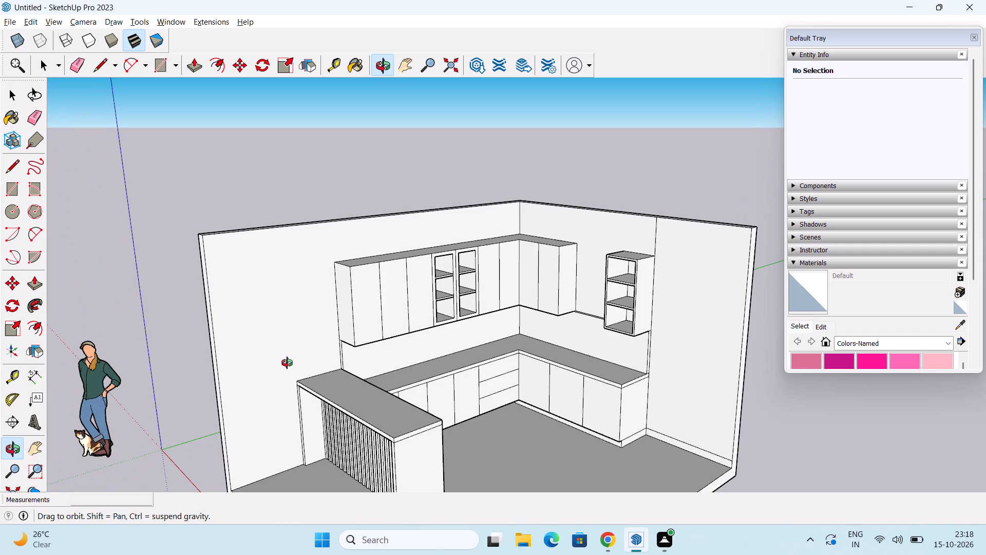
middle_drag(287, 363, 355, 379)
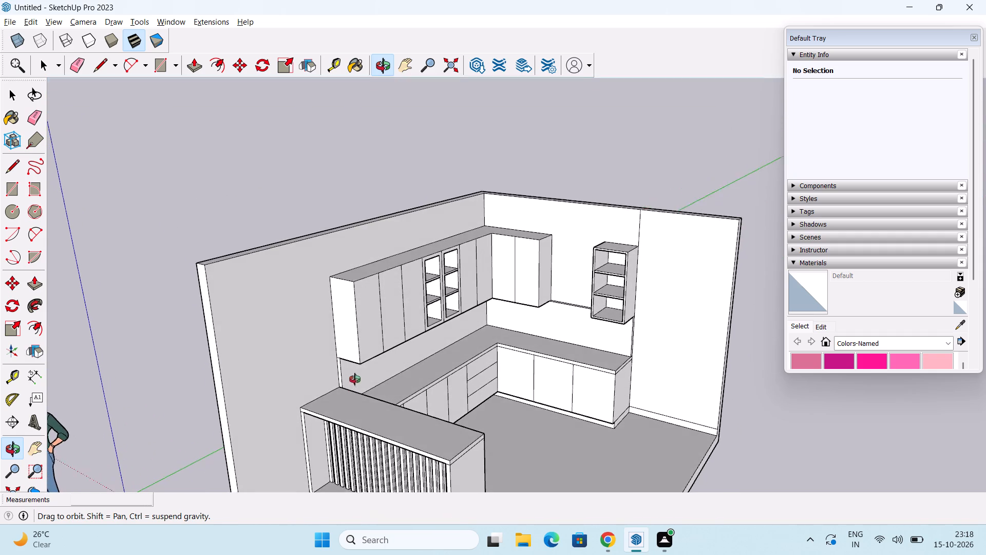
middle_drag(355, 379, 391, 334)
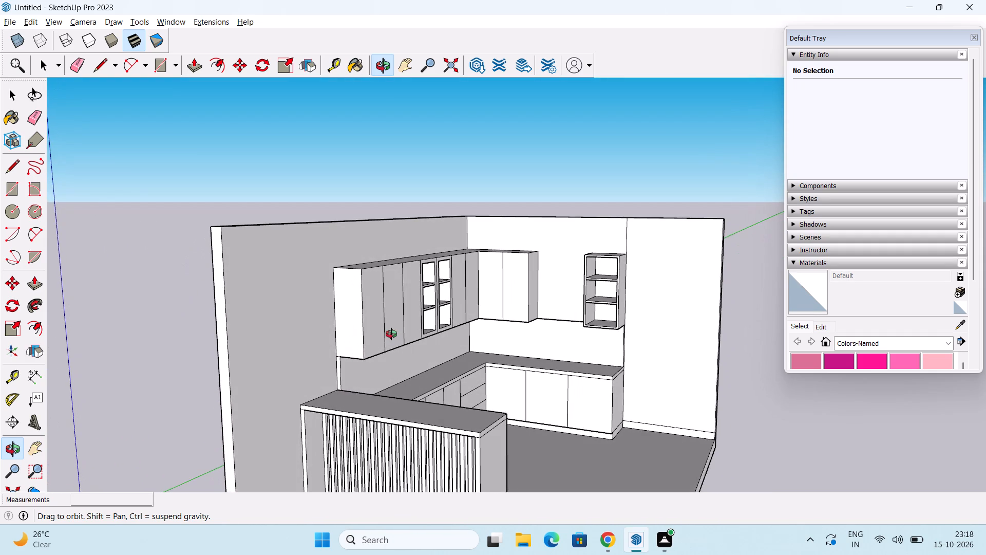
middle_drag(391, 334, 384, 343)
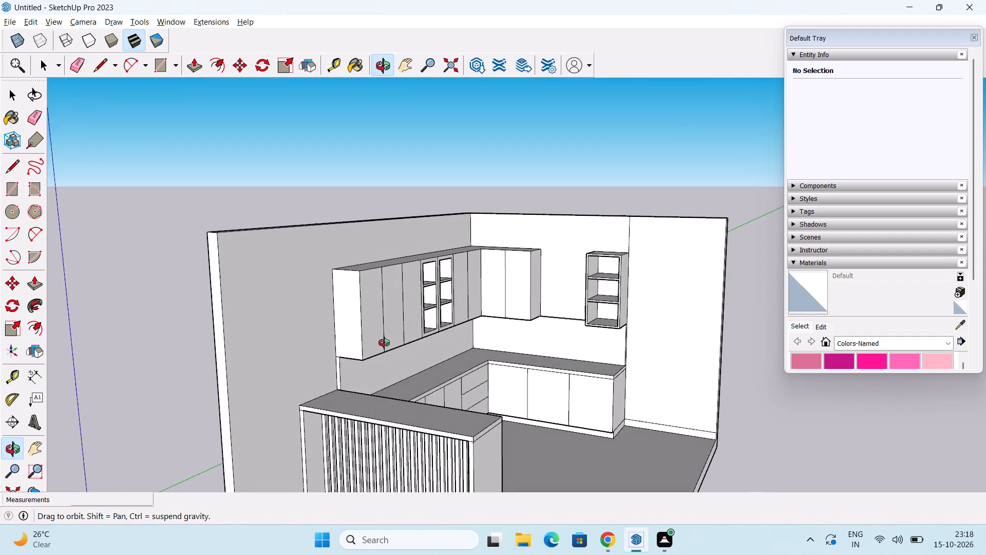
middle_drag(384, 343, 322, 376)
shift+middle_drag(413, 387, 326, 388)
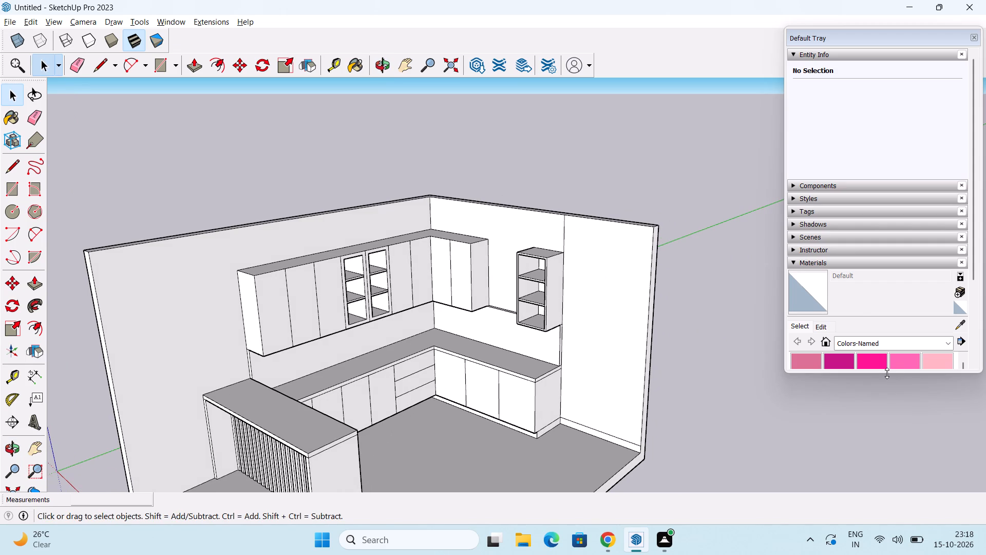
Lengthen the tray and collapse its Entity Info section to make more room for the material swatches.
drag(887, 373, 894, 483)
scroll(896, 398, down, 1)
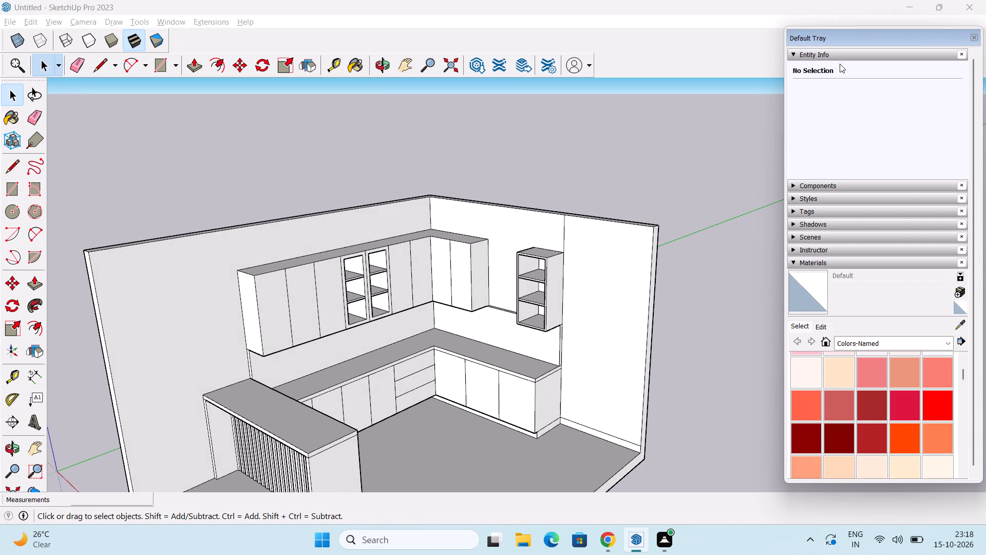
click(847, 60)
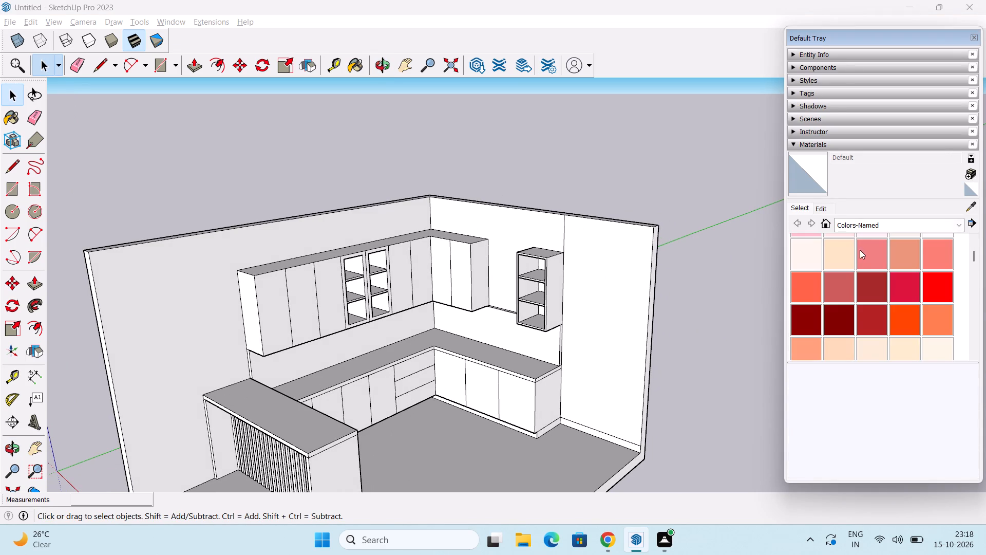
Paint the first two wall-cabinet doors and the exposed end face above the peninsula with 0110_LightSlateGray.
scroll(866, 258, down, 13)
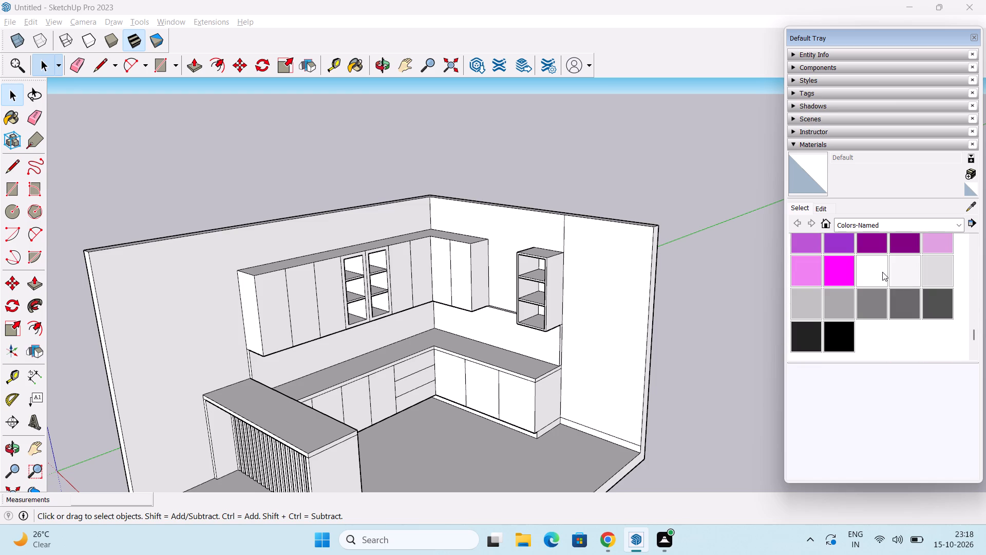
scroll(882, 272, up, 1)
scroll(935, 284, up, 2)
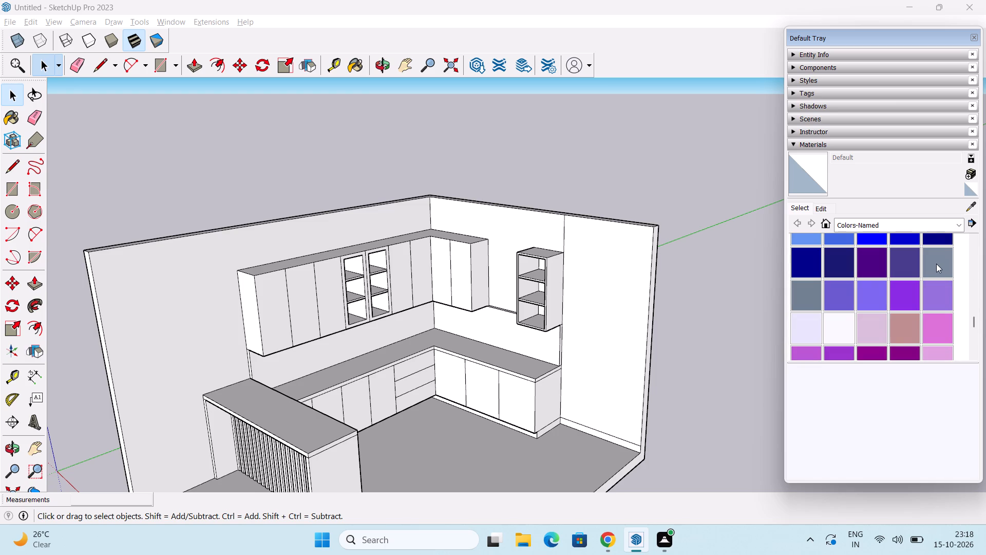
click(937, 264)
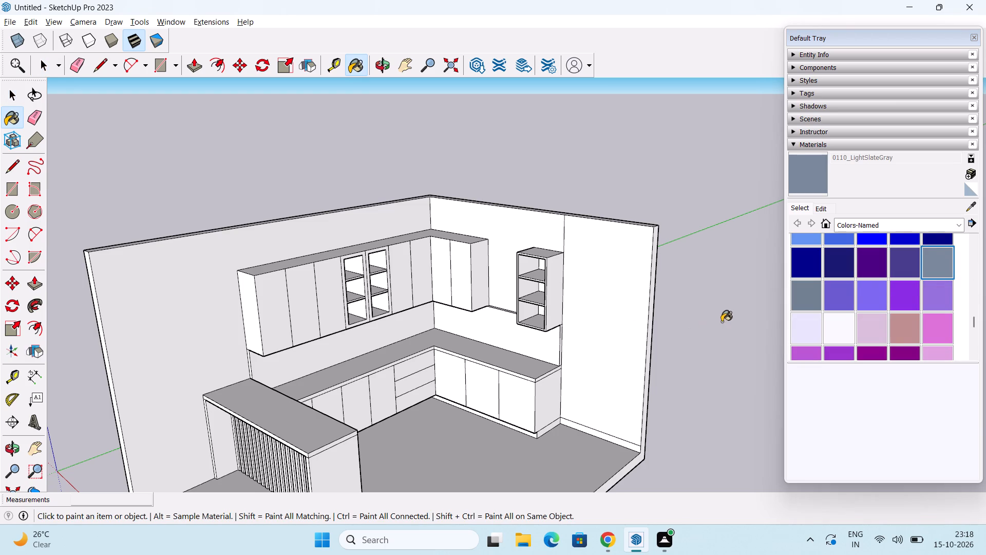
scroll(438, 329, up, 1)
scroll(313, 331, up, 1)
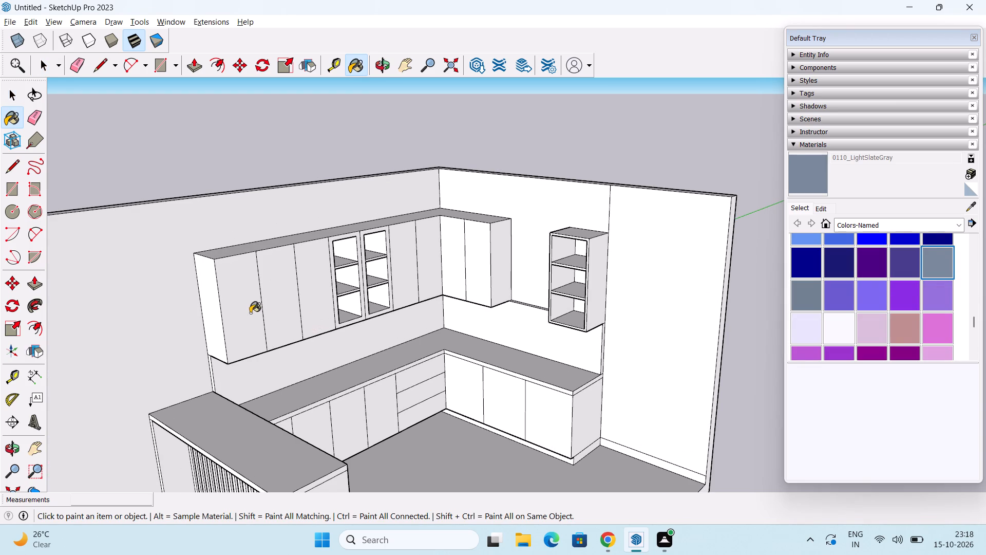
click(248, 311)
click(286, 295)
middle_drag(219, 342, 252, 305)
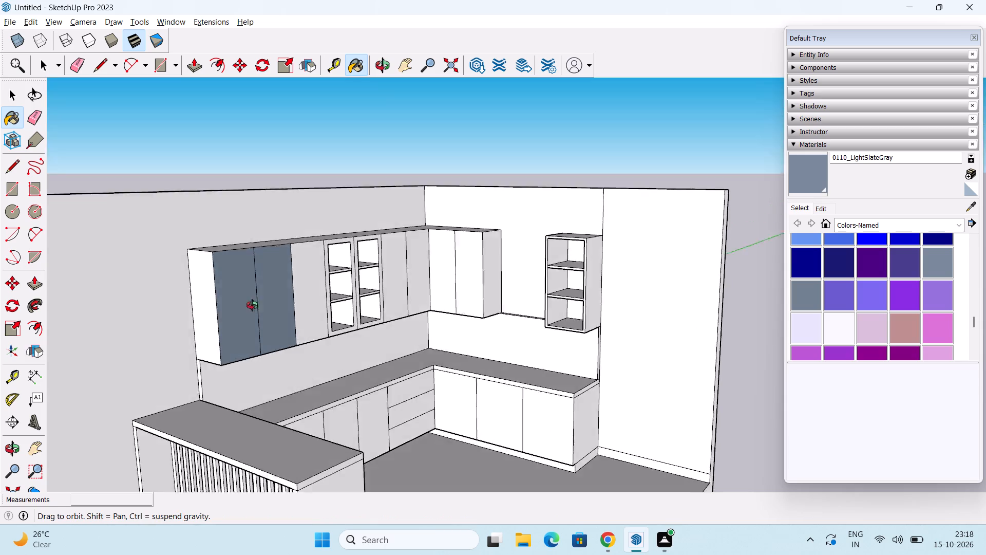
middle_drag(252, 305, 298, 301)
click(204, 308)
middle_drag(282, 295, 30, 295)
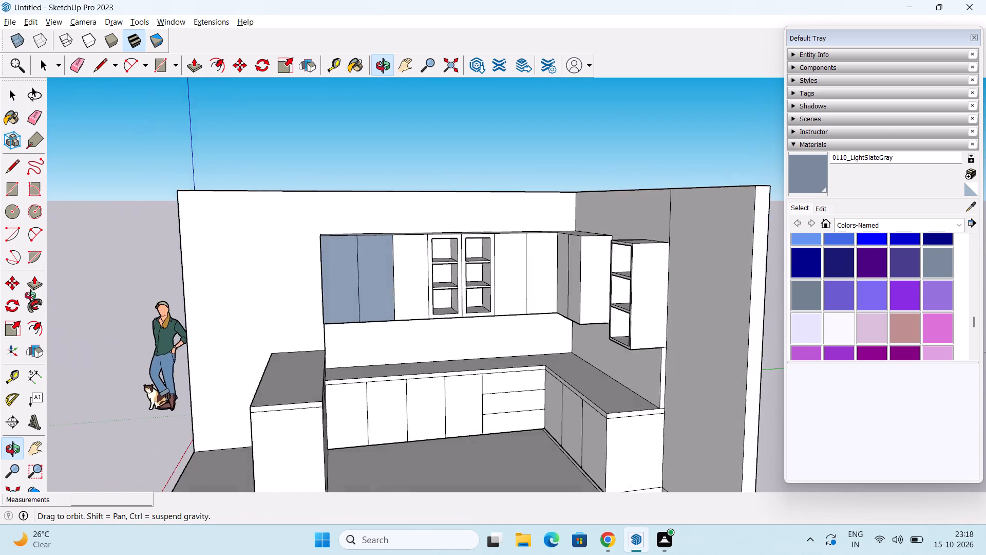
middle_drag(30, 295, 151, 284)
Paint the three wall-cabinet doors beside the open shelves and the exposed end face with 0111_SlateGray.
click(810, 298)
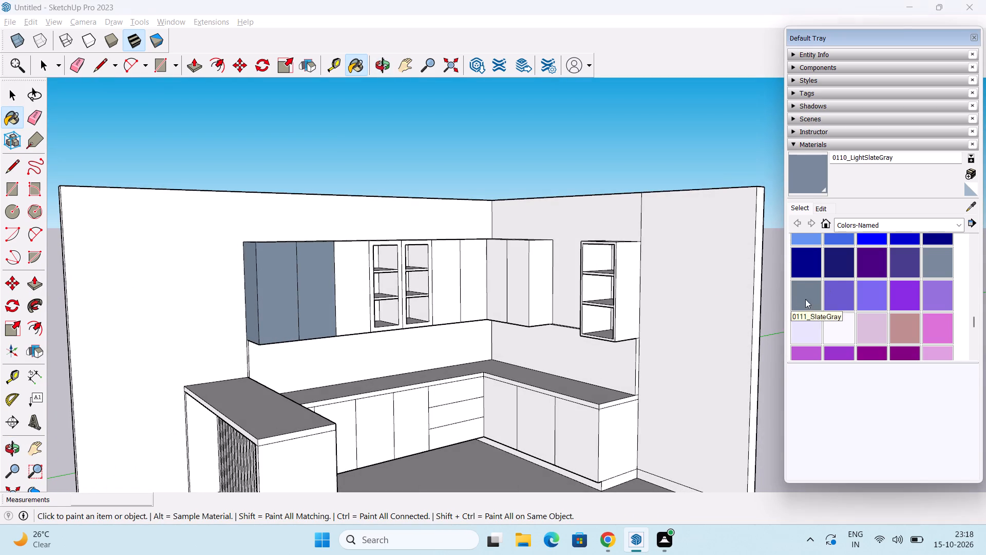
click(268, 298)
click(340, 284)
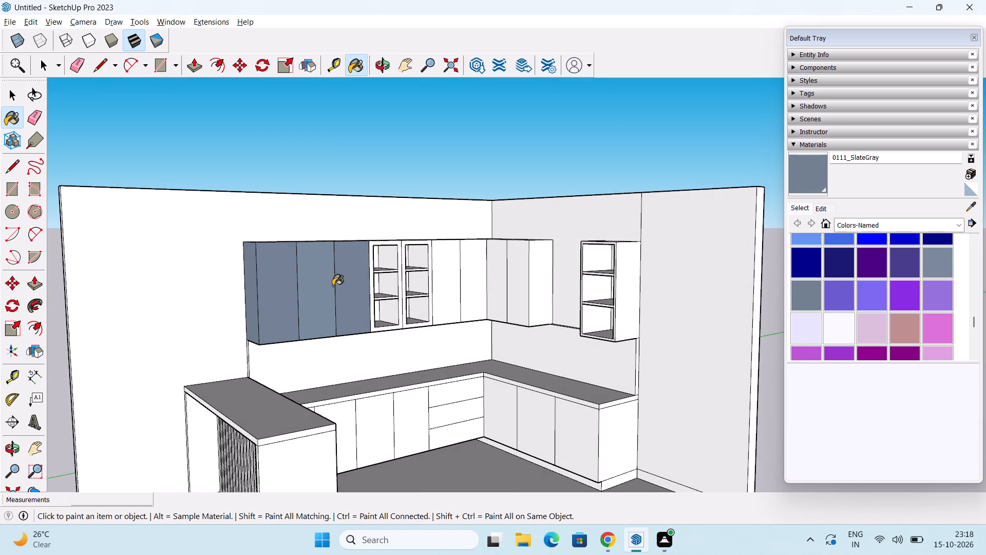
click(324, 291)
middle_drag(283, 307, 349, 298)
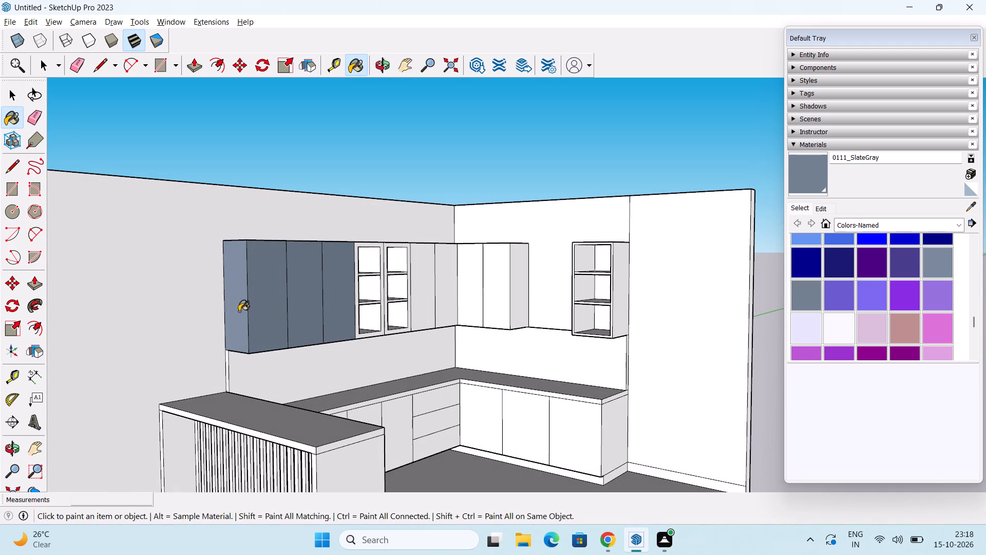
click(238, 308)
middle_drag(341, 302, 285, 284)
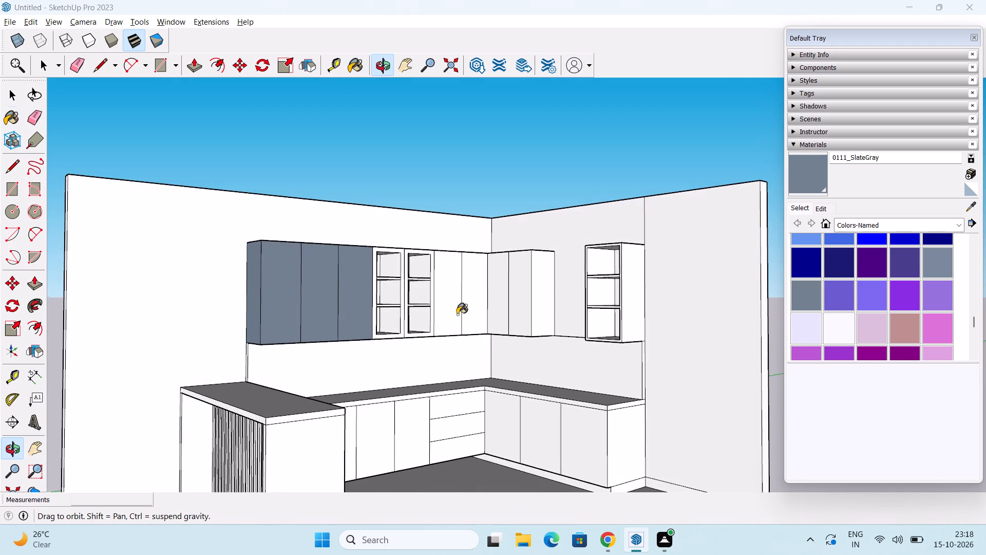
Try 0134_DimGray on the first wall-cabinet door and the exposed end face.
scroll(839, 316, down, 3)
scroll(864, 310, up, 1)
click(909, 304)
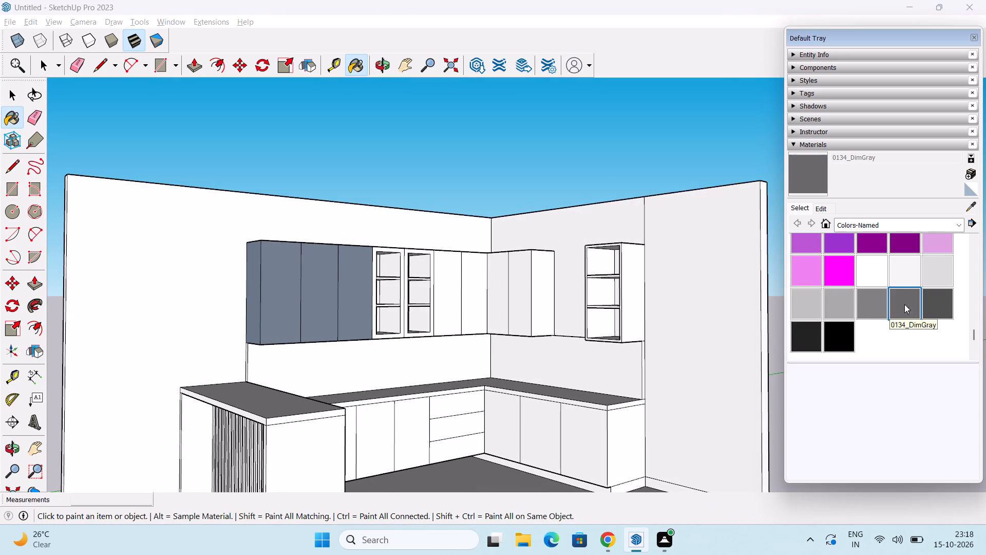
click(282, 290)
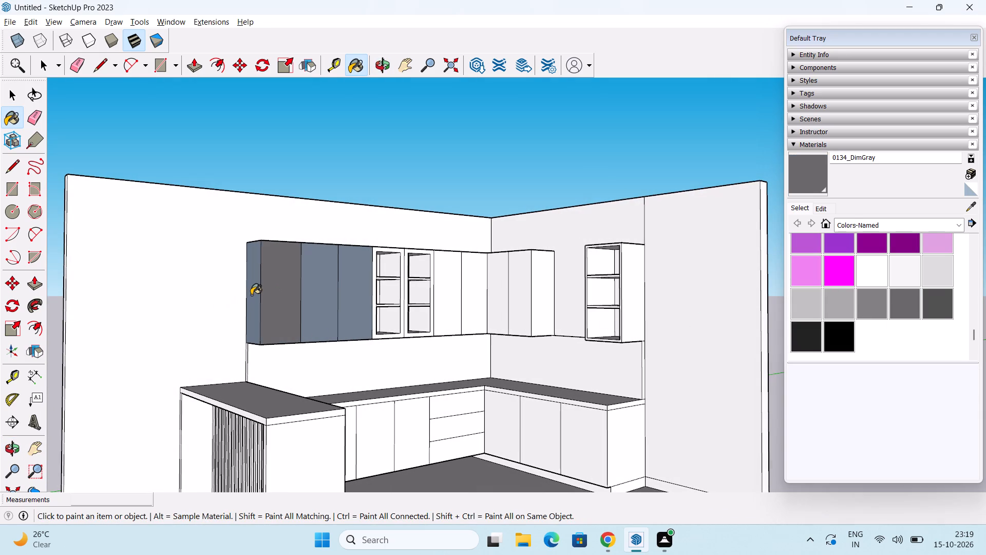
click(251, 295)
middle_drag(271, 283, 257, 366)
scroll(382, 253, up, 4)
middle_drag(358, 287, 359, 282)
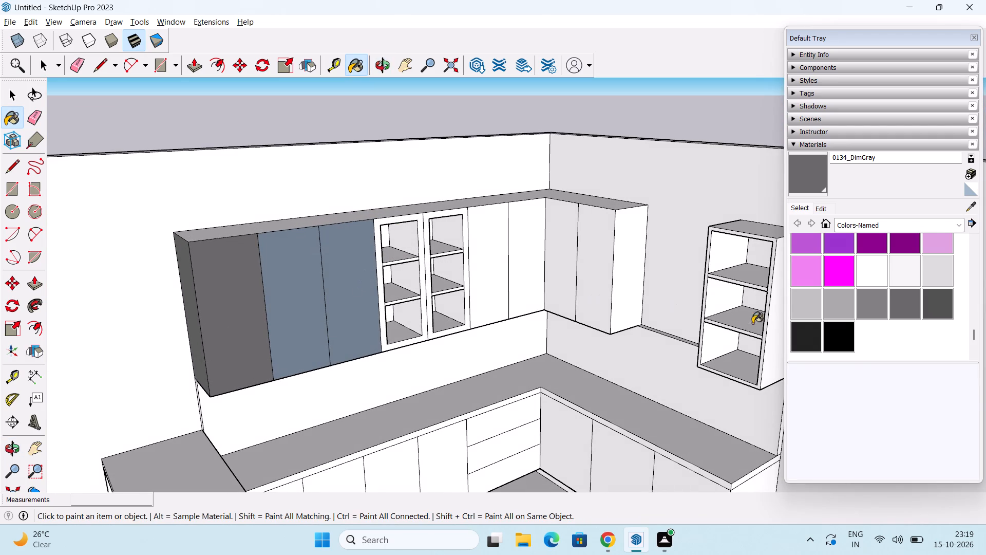
Paint the exposed end face and the three wall-cabinet doors up to the open shelves with 0132_LightGray.
click(835, 299)
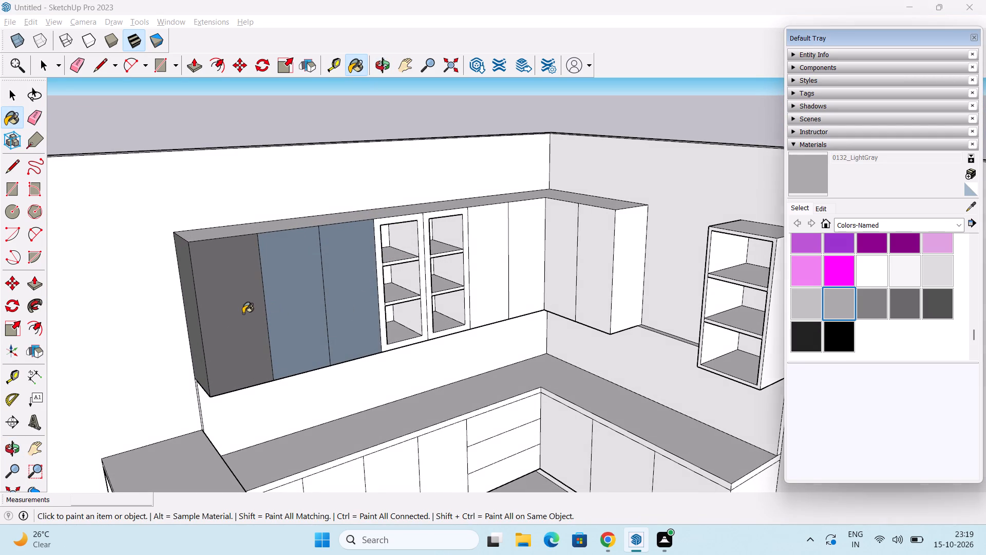
click(243, 313)
click(192, 327)
click(305, 327)
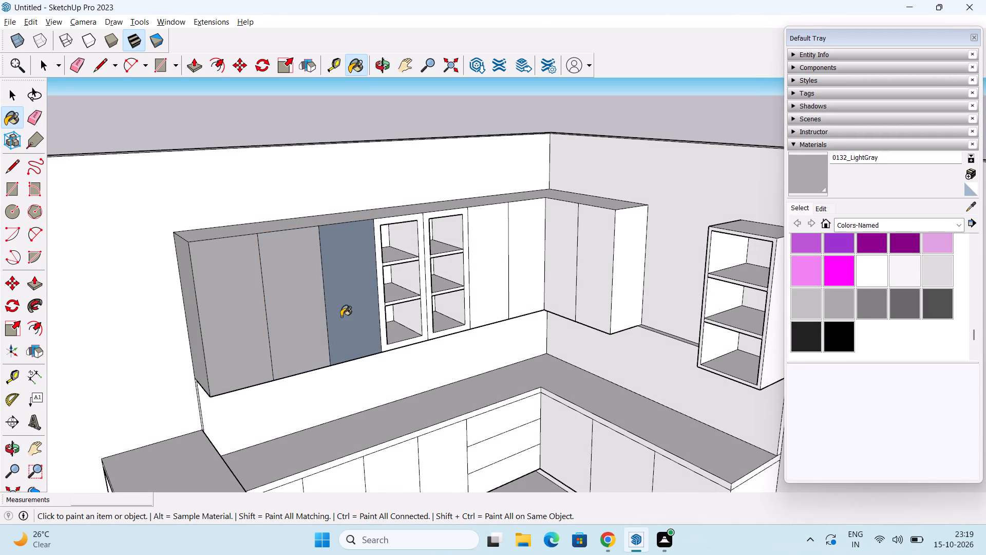
click(357, 308)
middle_drag(350, 337, 387, 384)
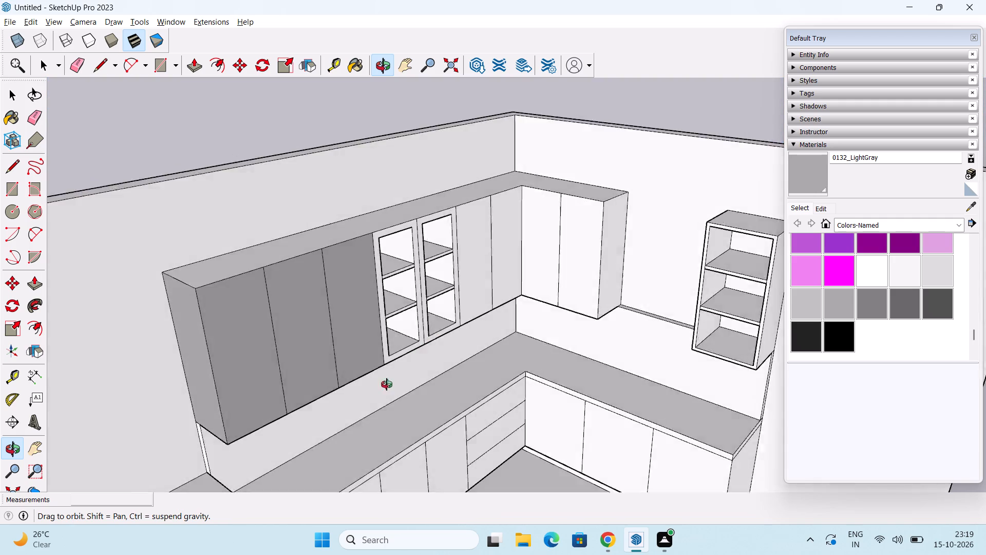
middle_drag(387, 384, 359, 393)
Repaint the three wall-cabinet doors between the end face and the open shelves with 0110_LightSlateGray.
scroll(869, 282, up, 2)
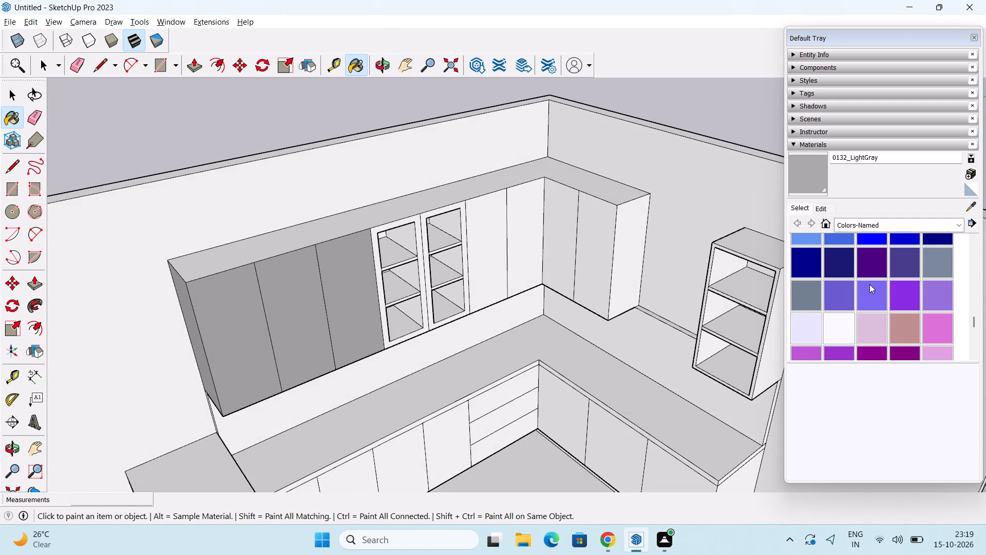
scroll(869, 284, up, 2)
scroll(869, 284, down, 1)
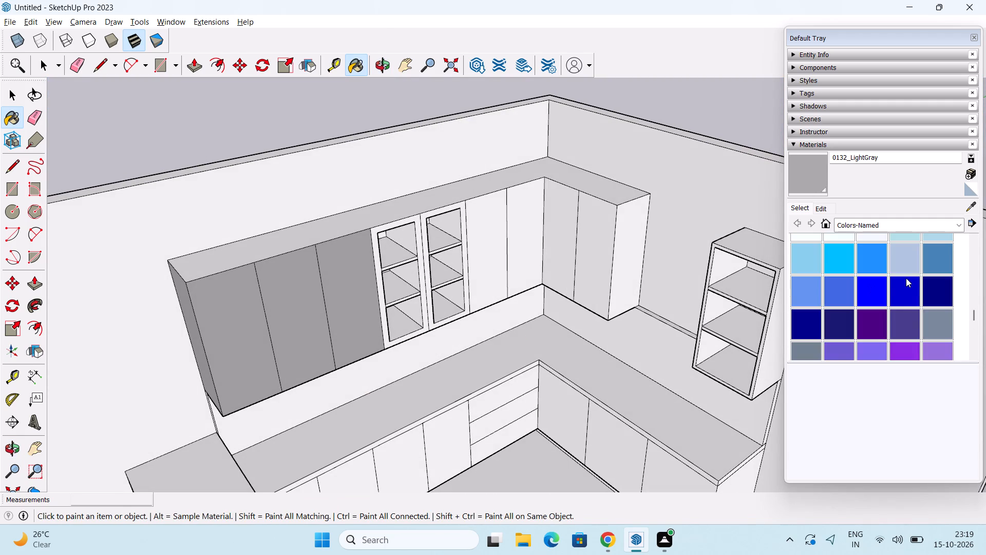
click(934, 326)
click(362, 312)
click(289, 319)
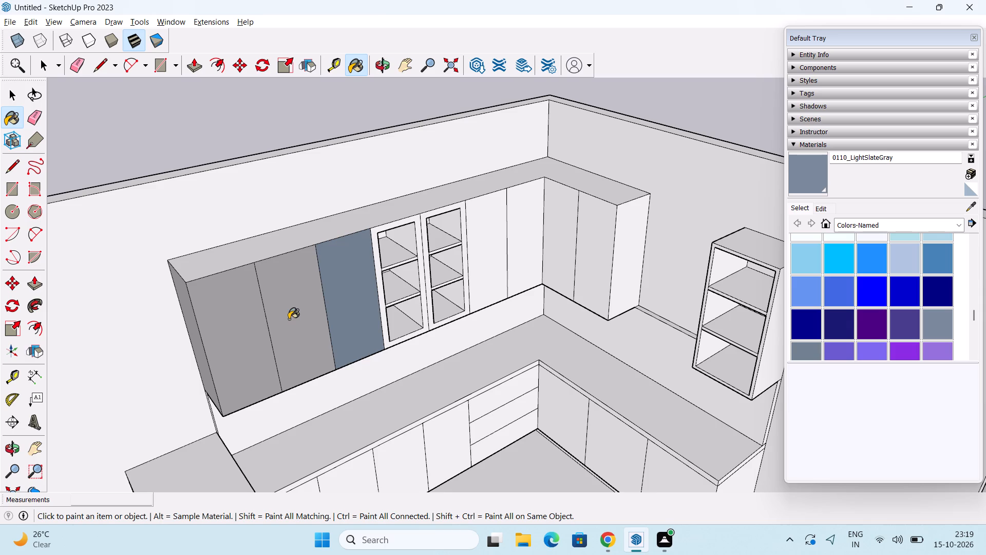
click(248, 332)
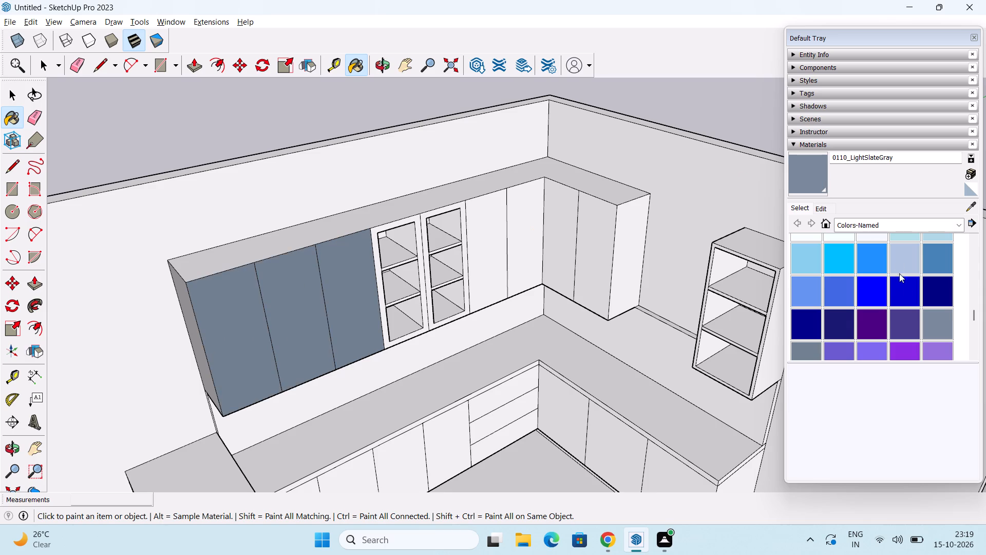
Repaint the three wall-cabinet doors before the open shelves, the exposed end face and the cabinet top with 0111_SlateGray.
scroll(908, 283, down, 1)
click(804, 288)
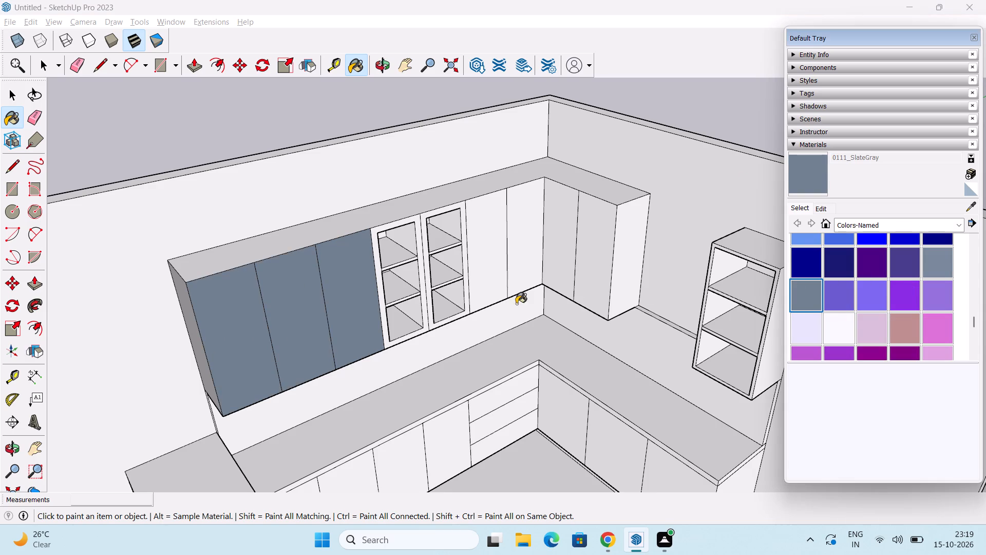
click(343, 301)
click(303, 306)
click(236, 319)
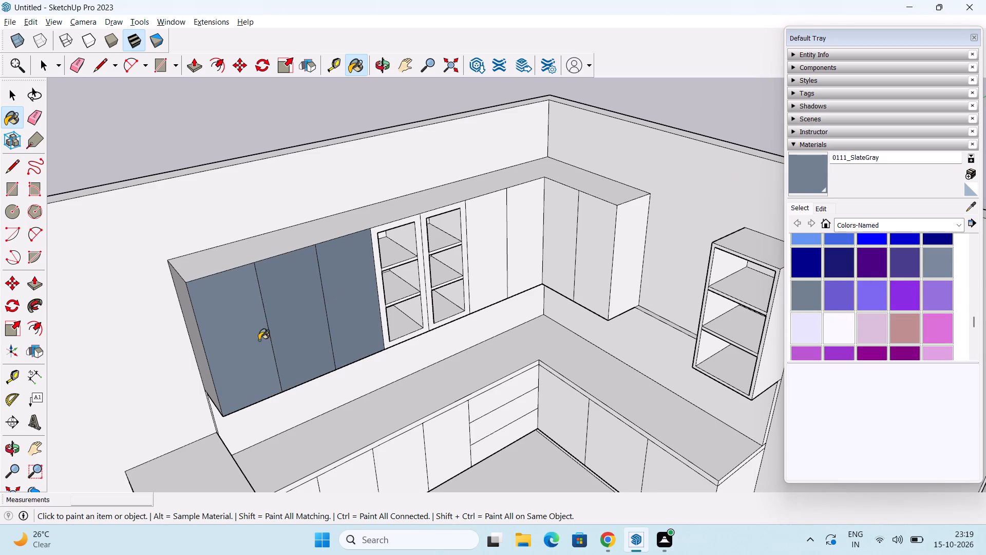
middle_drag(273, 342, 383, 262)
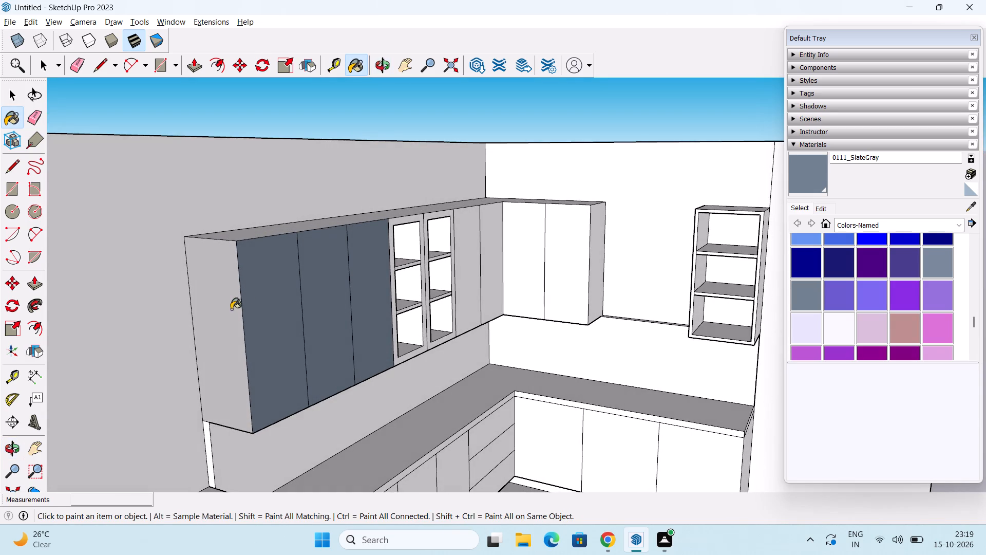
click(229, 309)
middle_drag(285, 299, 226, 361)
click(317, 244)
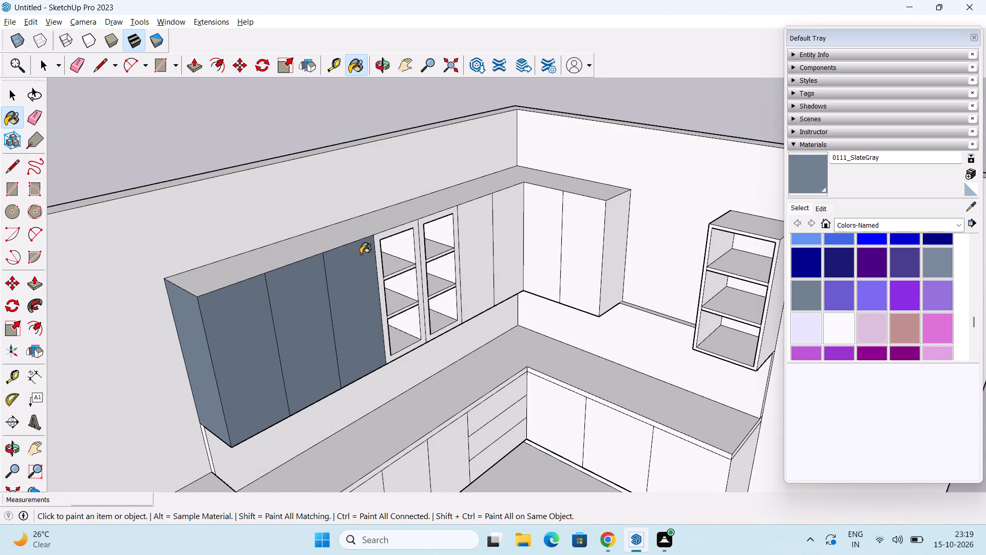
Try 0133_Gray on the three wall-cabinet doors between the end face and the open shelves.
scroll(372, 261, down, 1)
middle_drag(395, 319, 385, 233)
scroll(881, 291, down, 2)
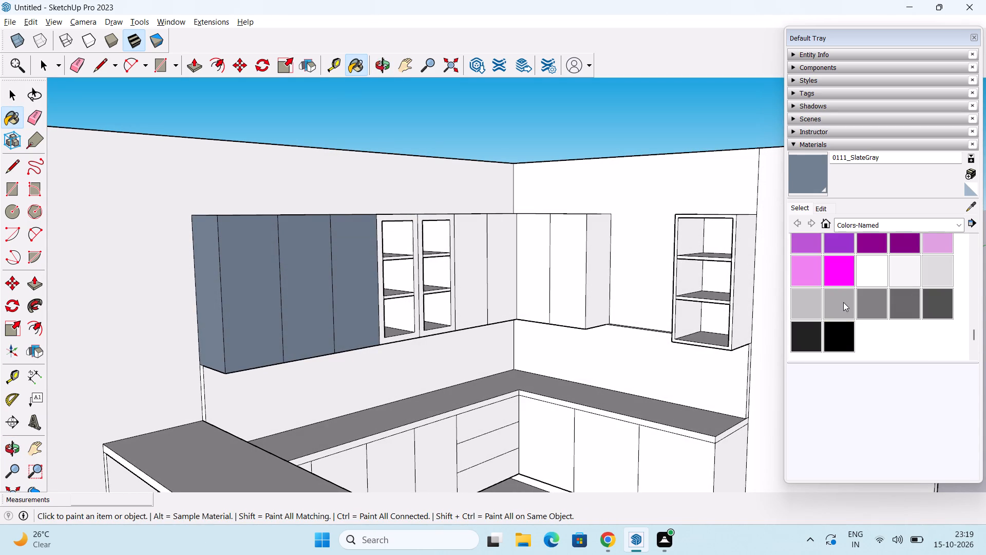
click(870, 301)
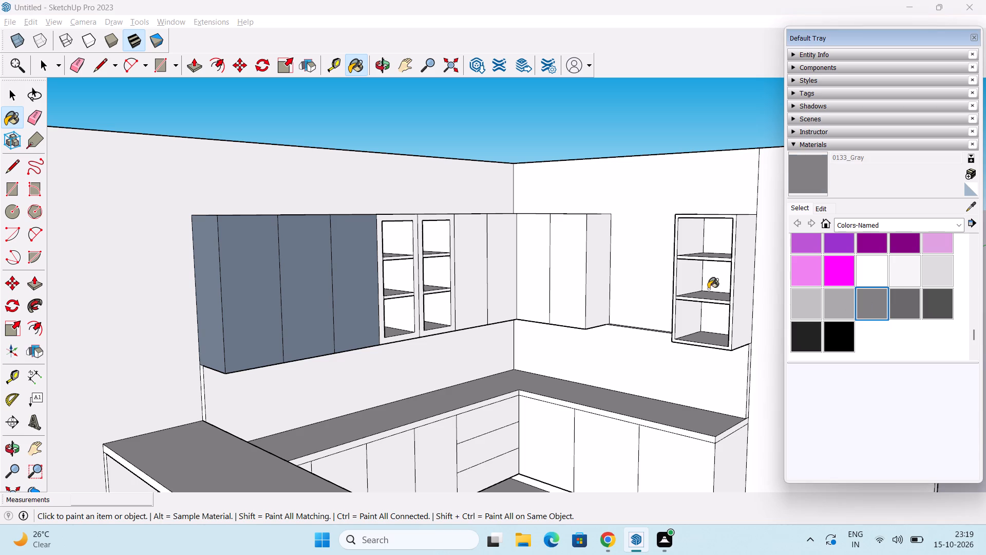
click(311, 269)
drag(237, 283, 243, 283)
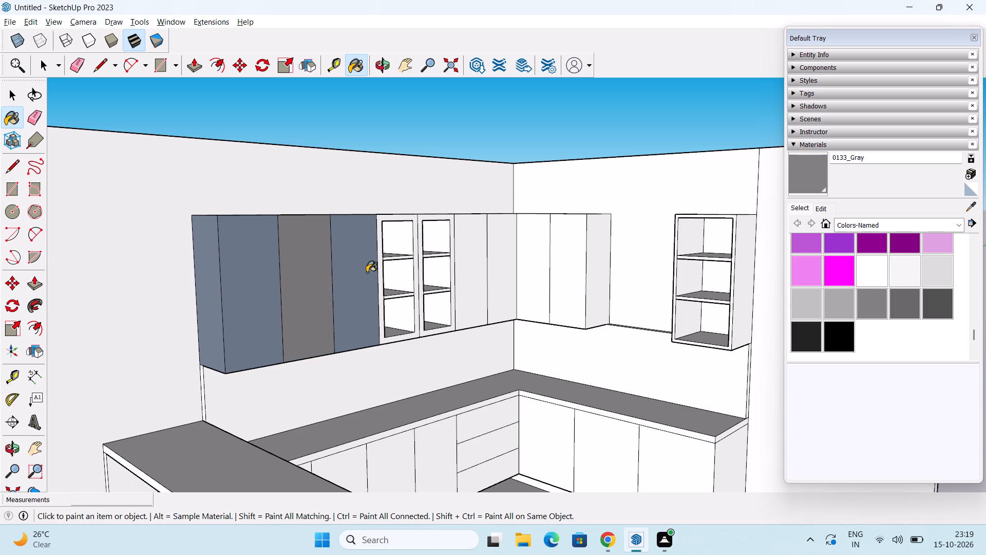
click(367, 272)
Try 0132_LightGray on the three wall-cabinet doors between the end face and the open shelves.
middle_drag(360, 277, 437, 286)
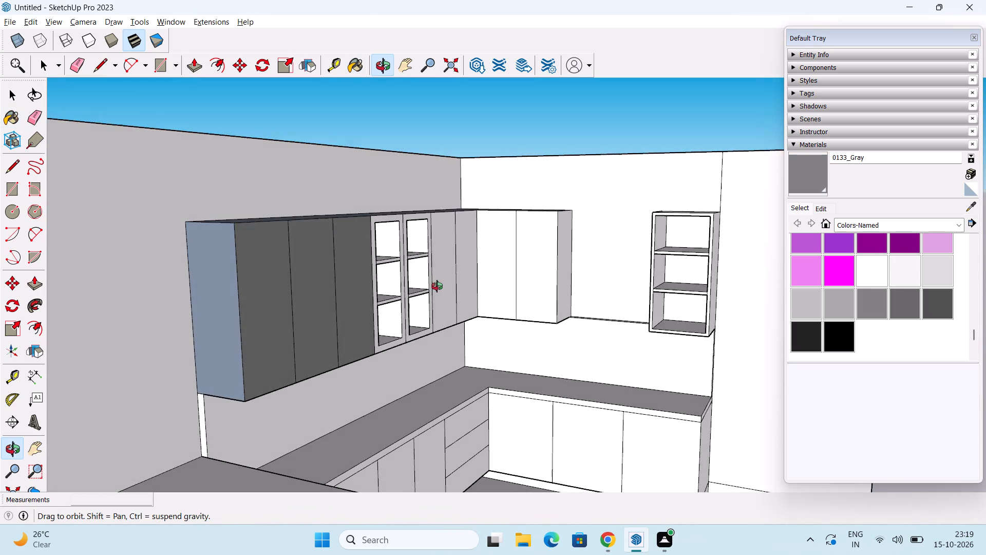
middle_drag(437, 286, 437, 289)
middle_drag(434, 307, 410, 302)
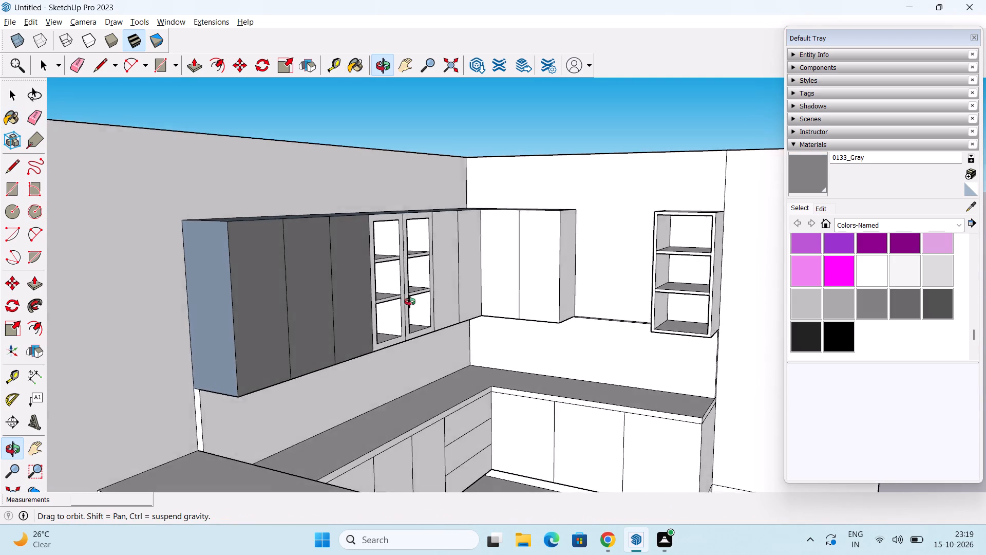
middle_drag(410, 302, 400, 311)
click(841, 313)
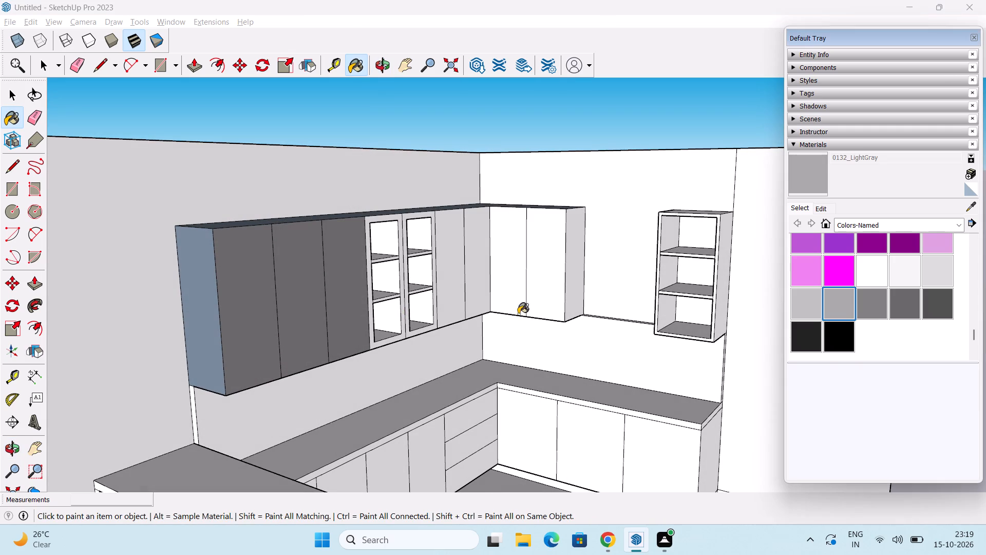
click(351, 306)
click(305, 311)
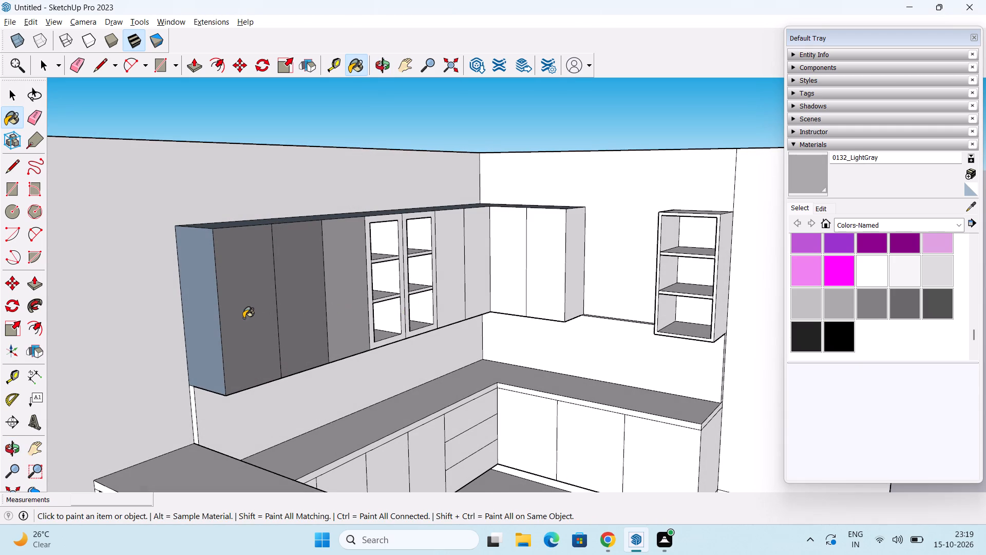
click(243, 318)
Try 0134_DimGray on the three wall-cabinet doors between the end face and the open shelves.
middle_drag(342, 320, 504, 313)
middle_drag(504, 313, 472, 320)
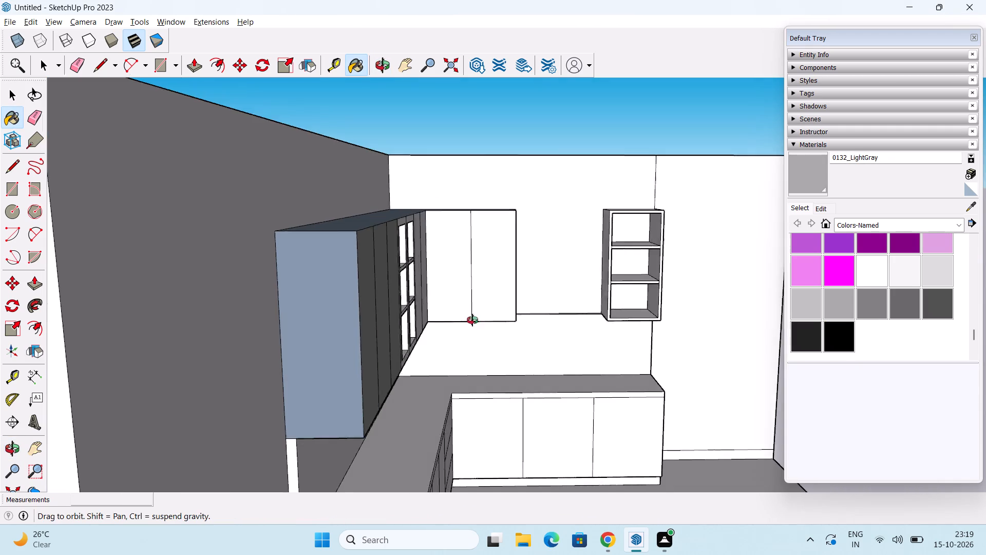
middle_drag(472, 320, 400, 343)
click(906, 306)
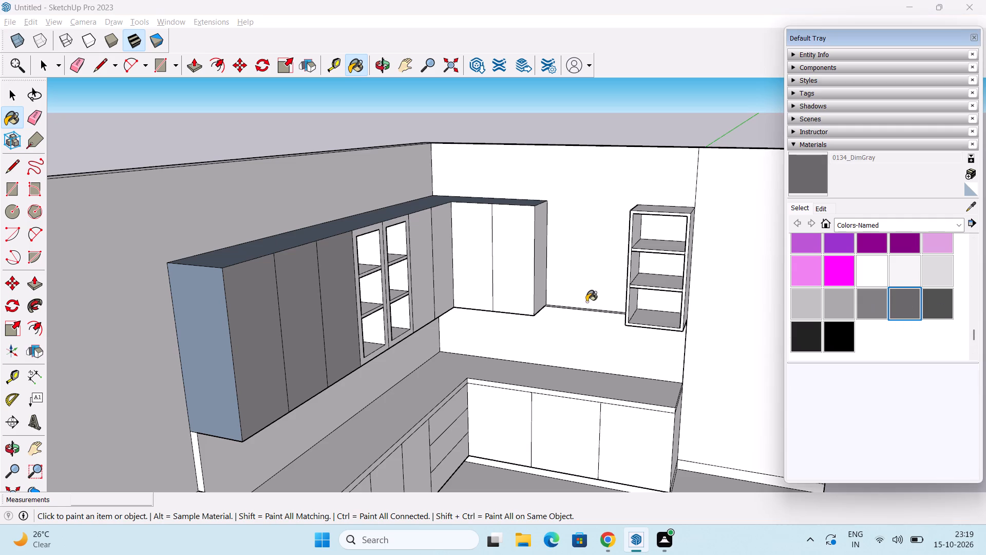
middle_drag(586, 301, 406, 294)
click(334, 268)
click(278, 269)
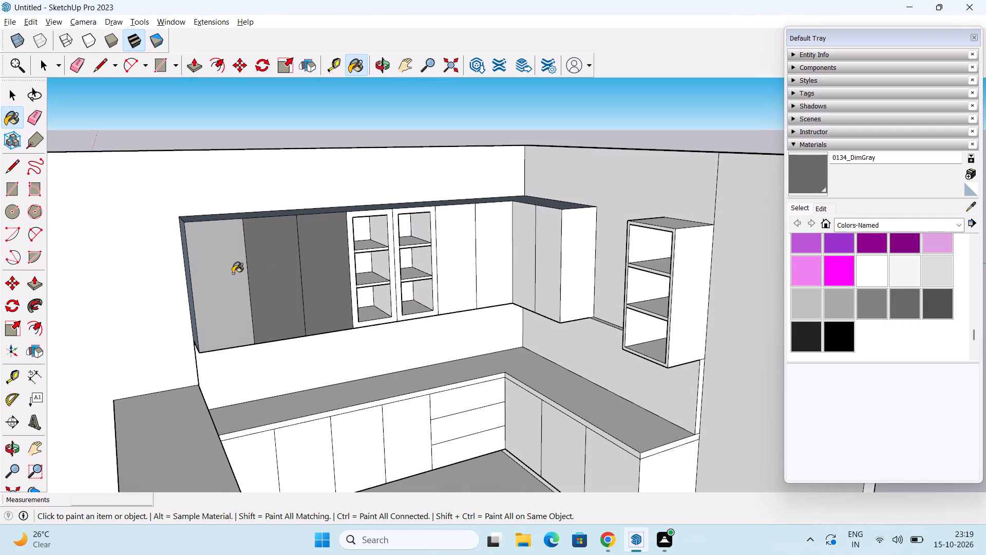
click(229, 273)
Paint the three wall-cabinet doors before the open shelves, the exposed end face and the cabinet top with 0133_Gray.
middle_drag(392, 269, 488, 247)
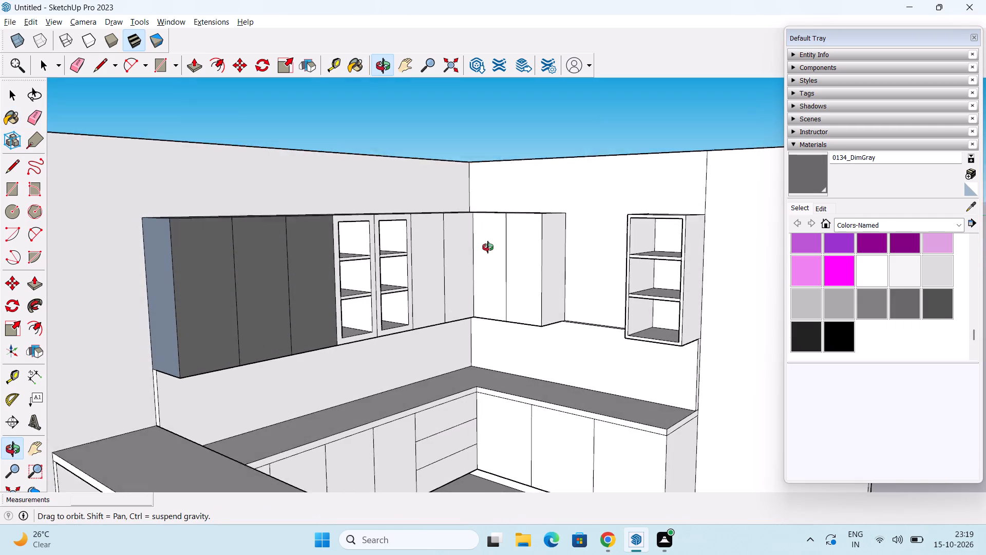
middle_drag(488, 247, 499, 250)
click(879, 307)
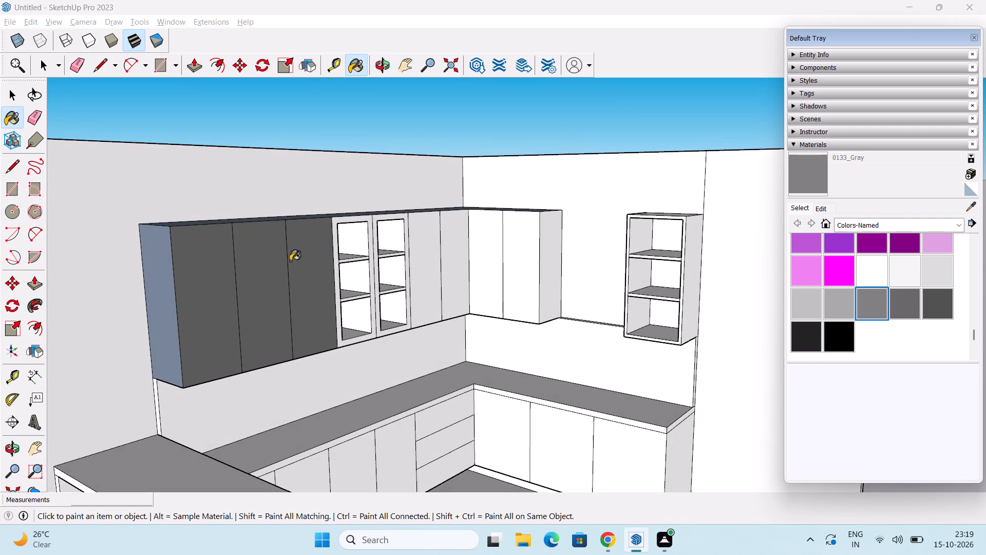
click(313, 265)
click(249, 271)
click(183, 284)
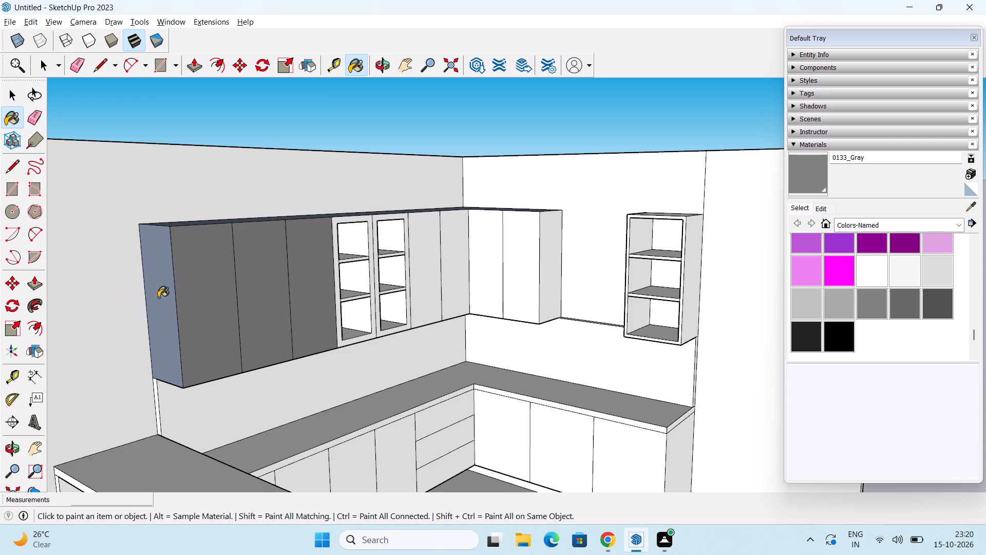
click(160, 297)
middle_drag(302, 246, 255, 353)
click(274, 221)
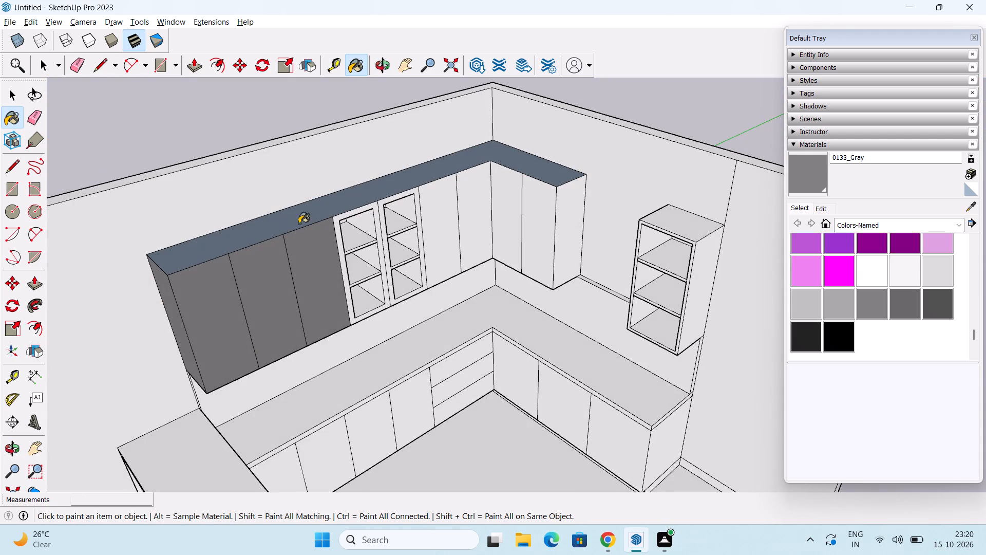
Paint the four wall-cabinet doors around the room corner and the end face beyond them with 0133_Gray.
middle_drag(386, 243, 414, 214)
scroll(455, 212, up, 4)
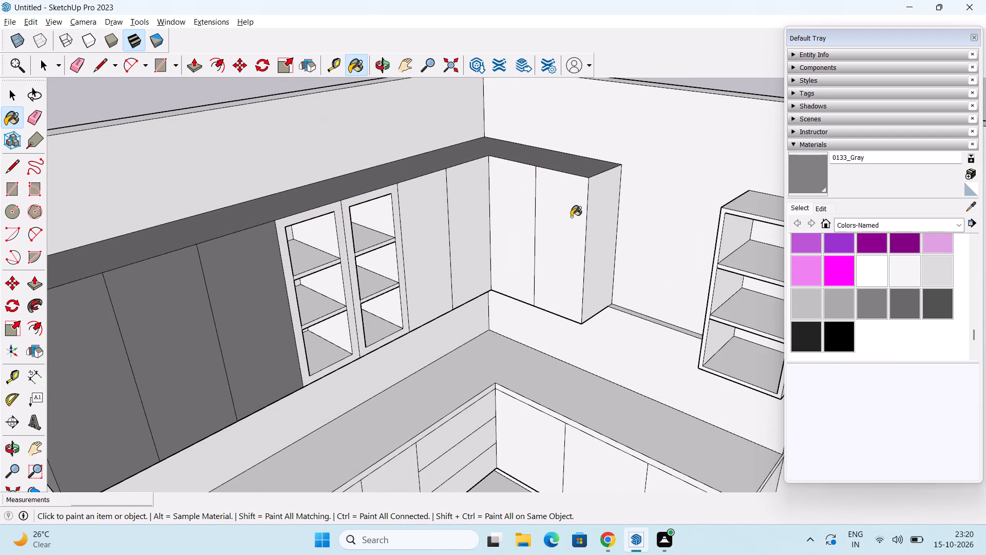
click(571, 217)
click(520, 223)
click(462, 221)
click(413, 232)
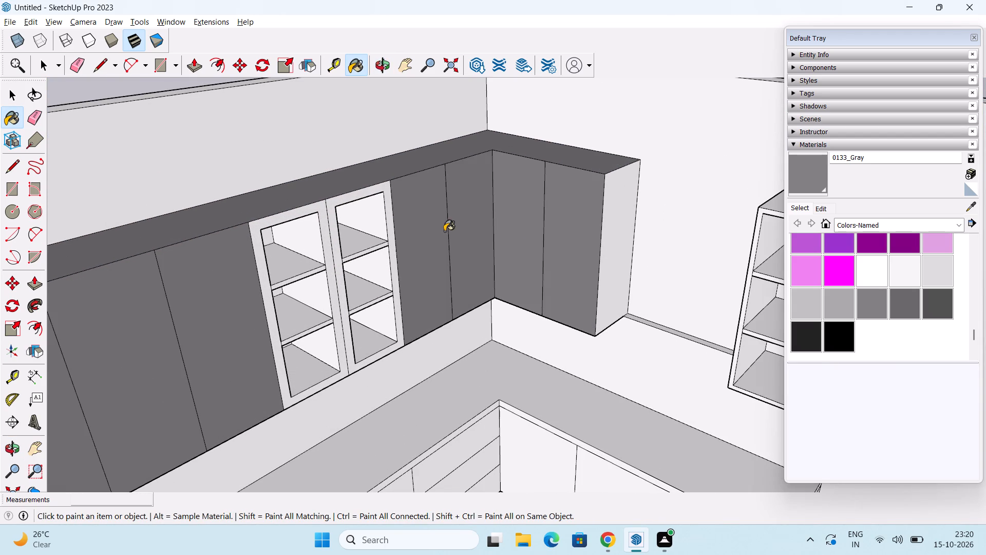
middle_drag(503, 231, 402, 222)
click(636, 260)
Paint the back, shelf surface and corner-side inner face of the top open compartment nearest the room corner with 0133_Gray.
scroll(452, 282, up, 2)
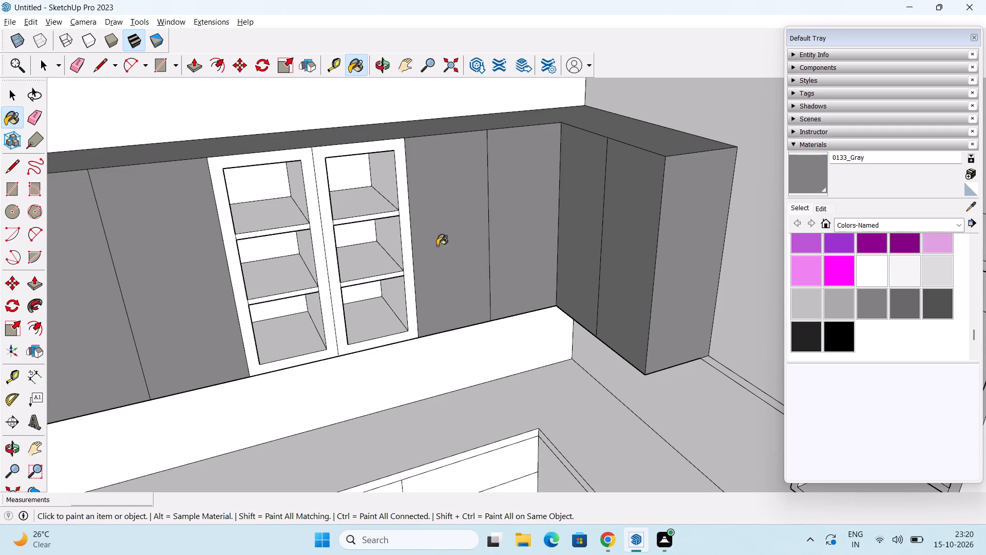
scroll(422, 246, up, 2)
scroll(410, 251, down, 2)
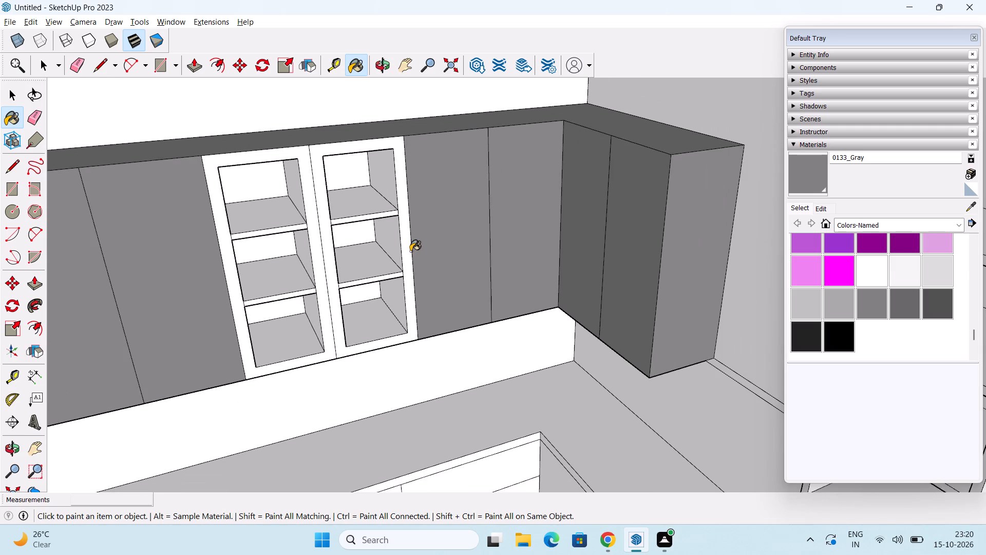
middle_drag(412, 250, 363, 235)
scroll(336, 229, up, 1)
click(376, 176)
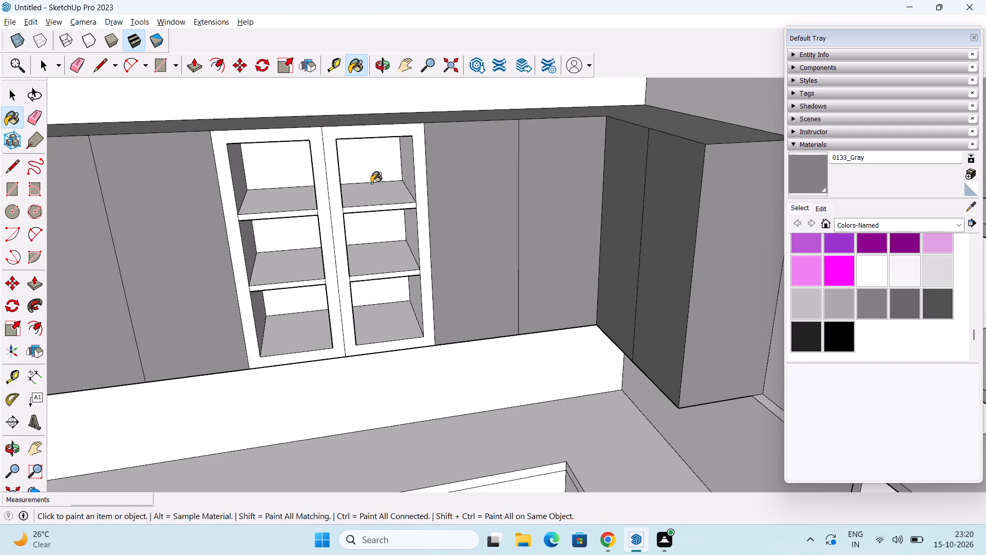
click(371, 187)
middle_drag(437, 170, 533, 116)
drag(401, 169, 406, 169)
Paint the back, both inner sides and shelf surface of the top compartment in the other open-shelf column with 0133_Gray.
middle_drag(410, 181, 351, 189)
click(289, 172)
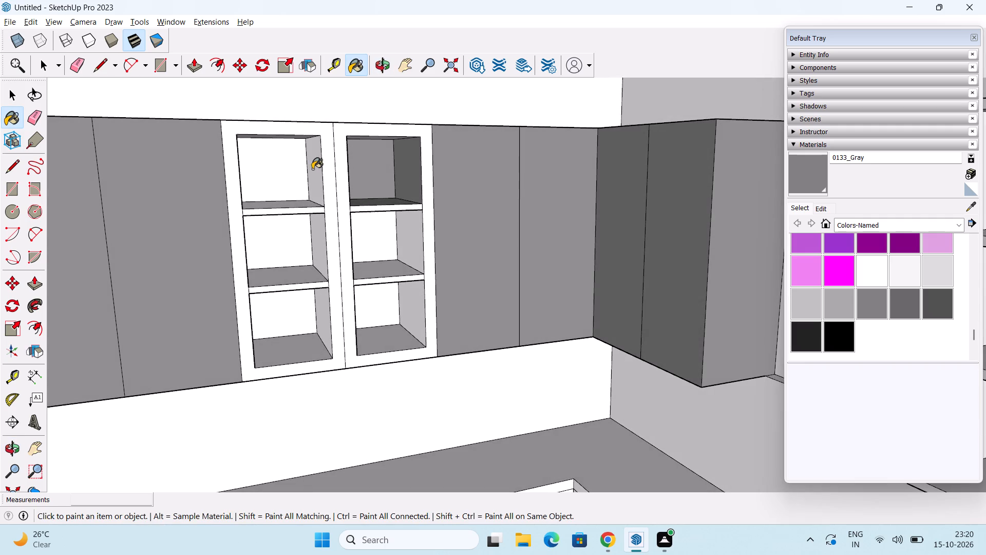
drag(313, 169, 322, 169)
middle_drag(394, 253, 309, 249)
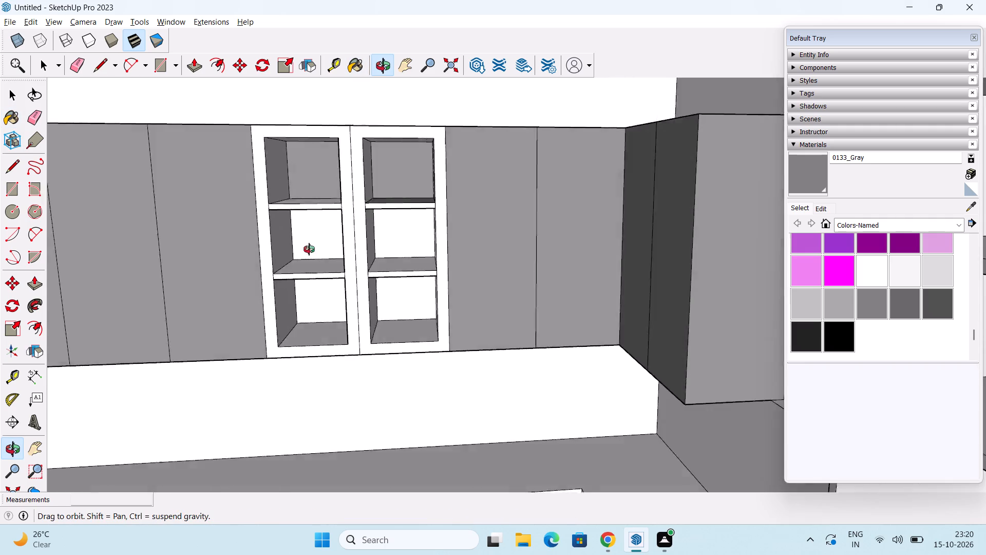
middle_drag(309, 249, 270, 250)
scroll(286, 222, up, 4)
click(319, 171)
middle_drag(345, 172, 396, 186)
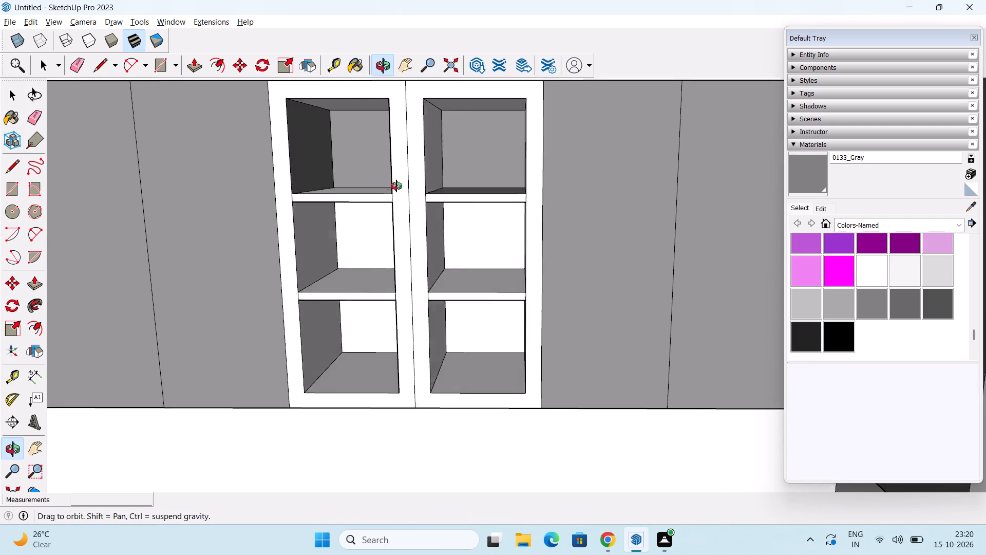
middle_drag(396, 186, 507, 207)
click(418, 174)
click(369, 210)
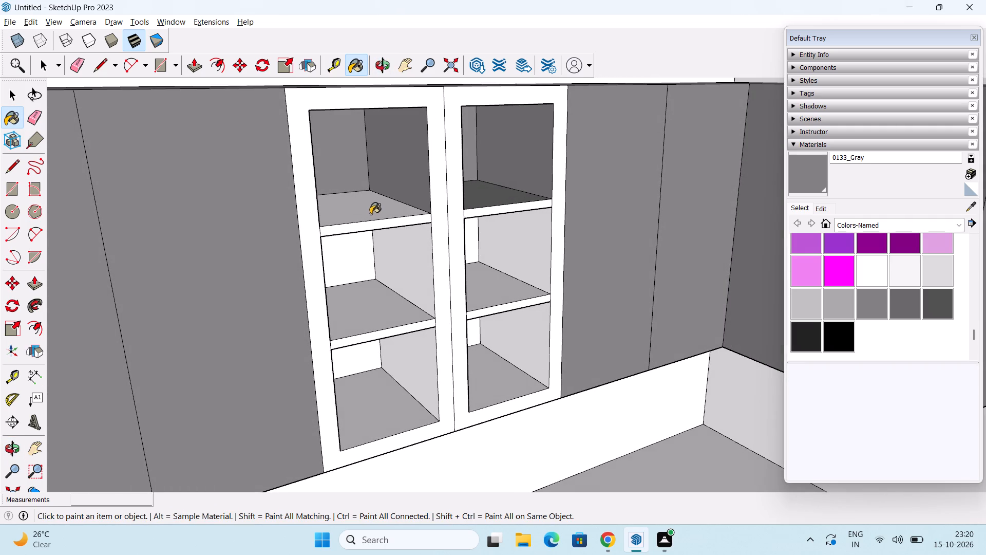
Paint that column's middle compartment back, inner sides and shelf surface, plus the upper shelf's front edge, with 0133_Gray.
click(366, 305)
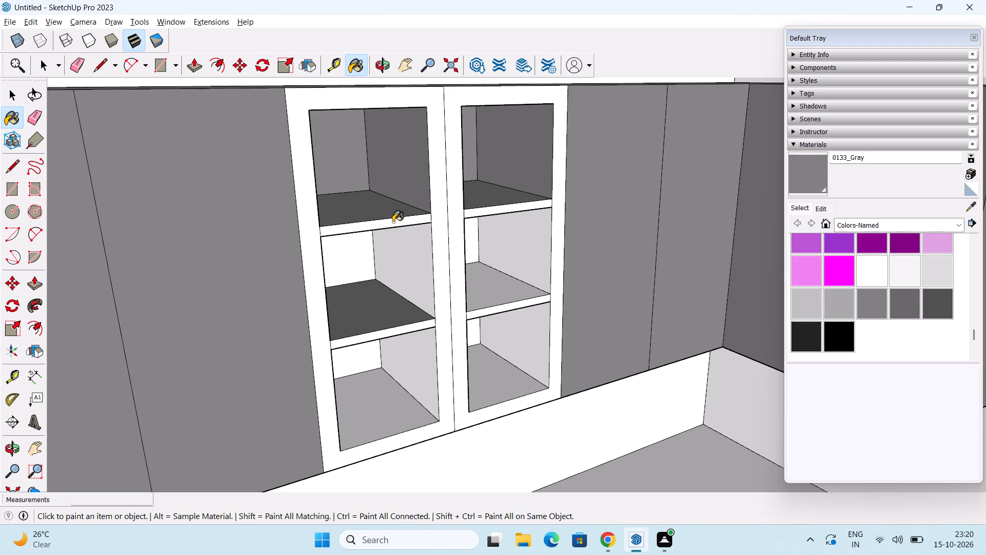
click(393, 222)
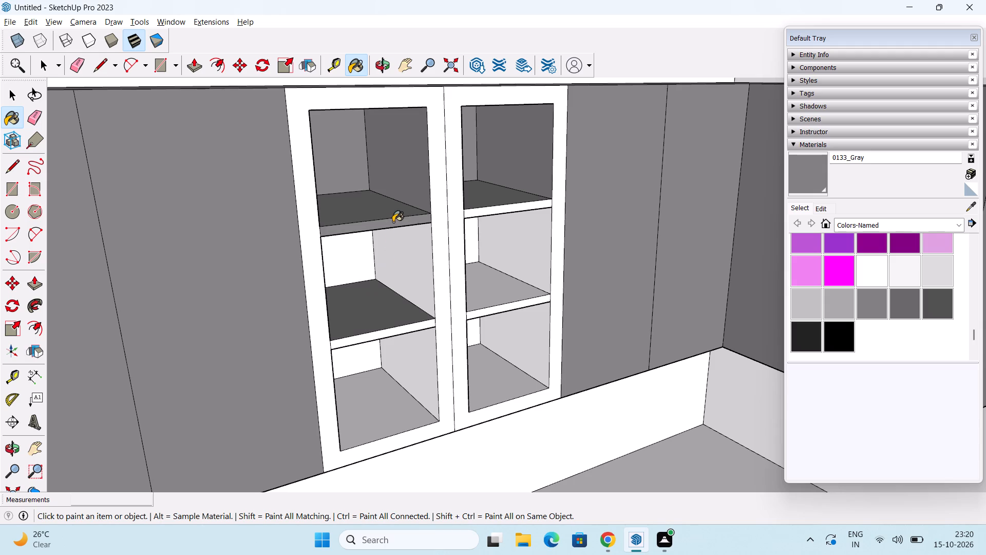
middle_drag(429, 237, 342, 216)
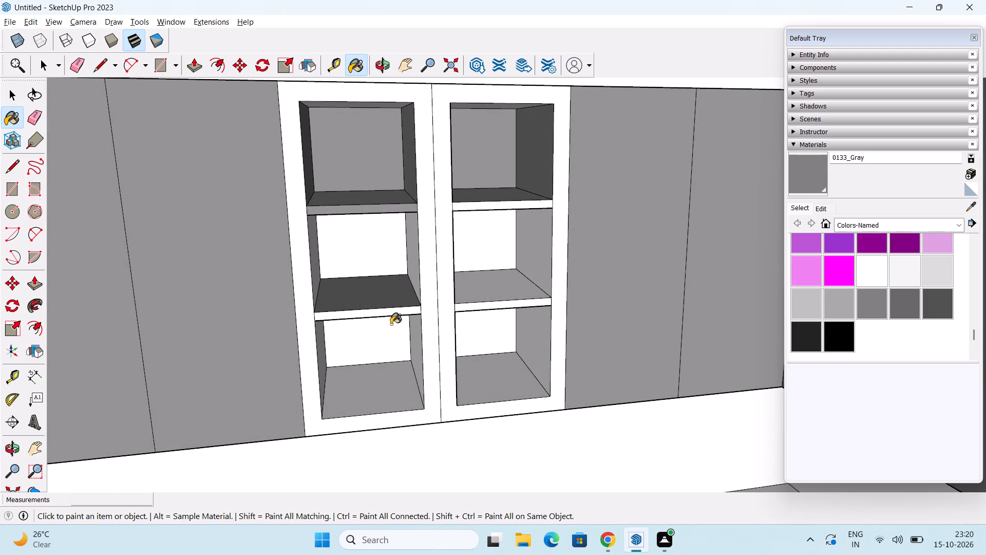
click(377, 296)
click(377, 254)
middle_drag(396, 271, 488, 284)
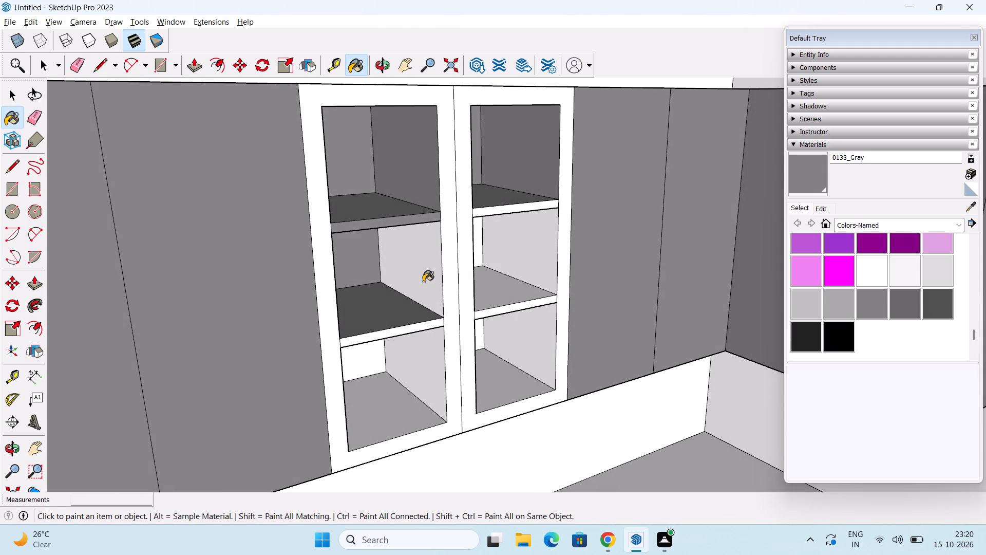
click(423, 281)
middle_drag(487, 303, 286, 286)
click(361, 255)
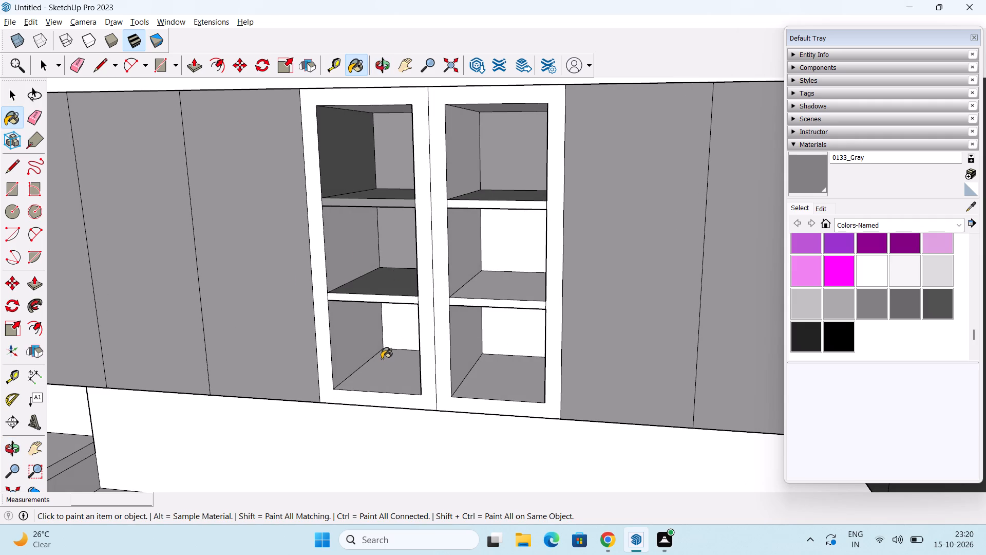
Paint the floor, back and both inner sides of the bottom compartment in the same open-shelf column with 0133_Gray.
click(381, 359)
click(364, 342)
click(402, 338)
middle_drag(355, 362, 542, 335)
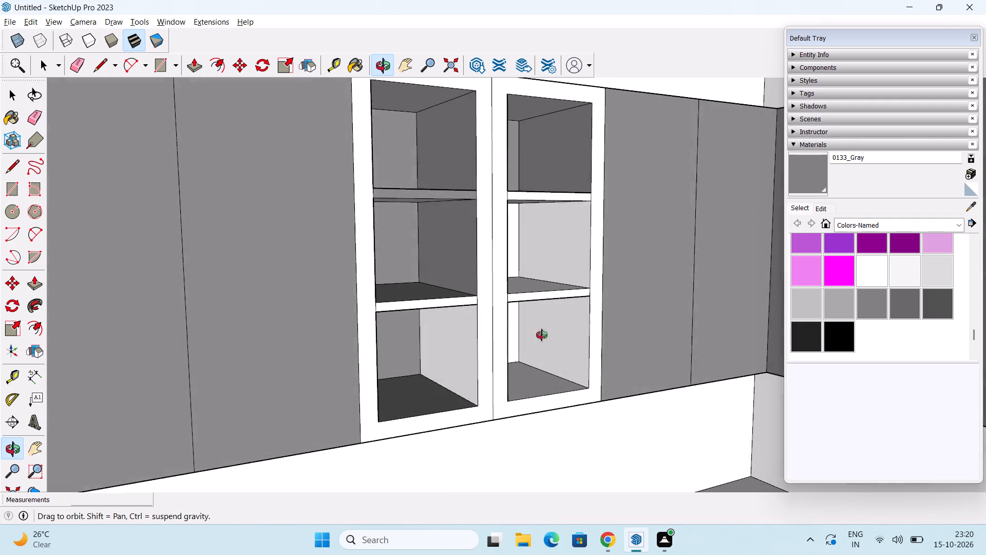
middle_drag(542, 335, 557, 337)
click(463, 349)
Paint the middle compartment's back, inner sides and shelf surface, plus the top compartment's remaining inner side, in the corner-side column with 0133_Gray.
click(572, 253)
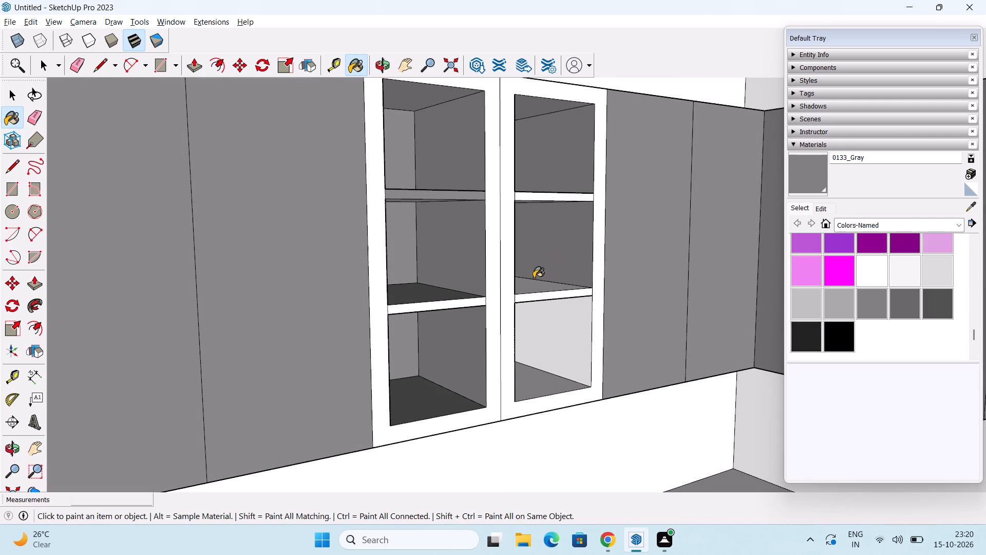
click(534, 278)
middle_drag(553, 286, 382, 293)
drag(510, 260, 515, 258)
middle_drag(523, 251, 471, 260)
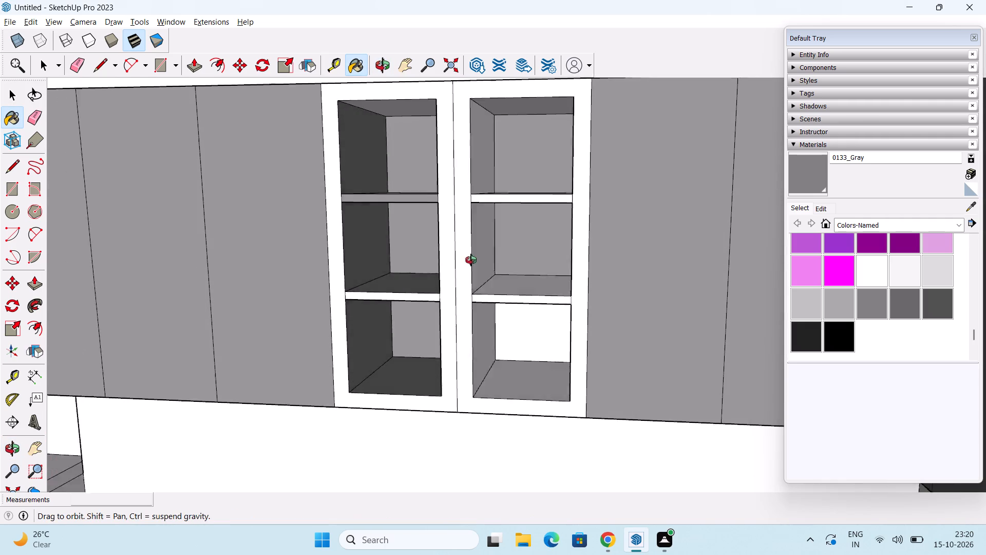
middle_drag(471, 260, 426, 257)
click(490, 173)
click(486, 229)
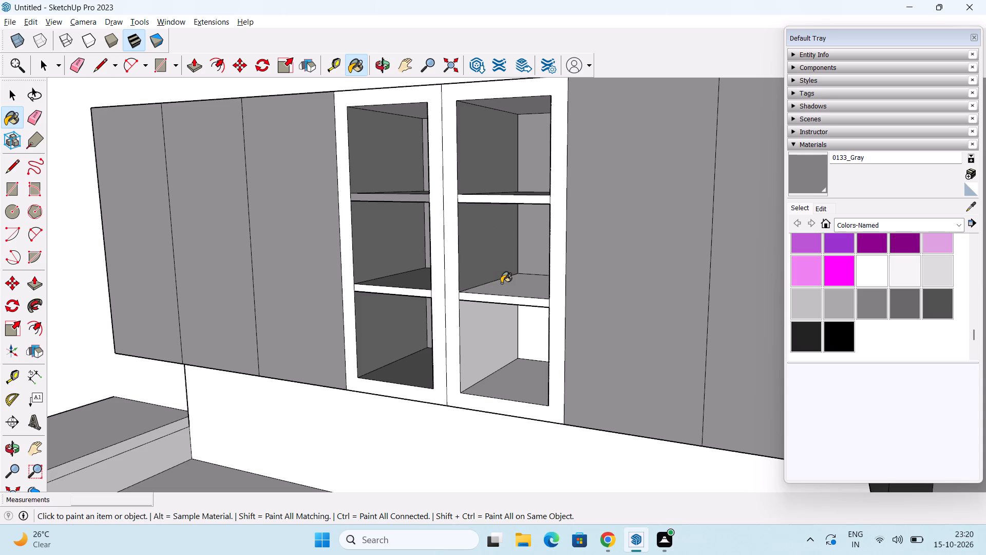
click(506, 283)
Paint the back and both inner sides of the bottom compartment in the corner-side open-shelf column with 0133_Gray.
middle_drag(516, 281, 540, 381)
middle_drag(507, 292, 529, 283)
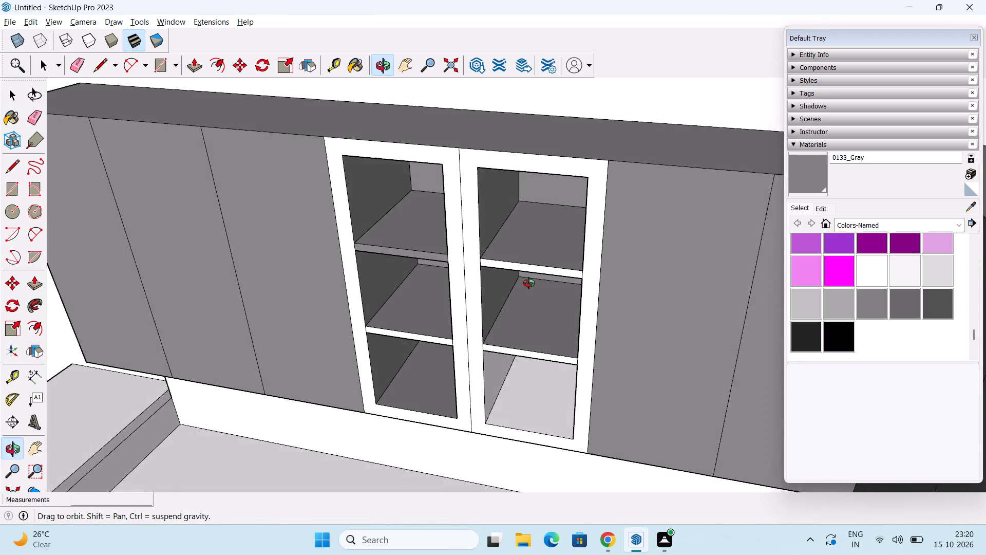
middle_drag(529, 283, 577, 131)
scroll(574, 166, up, 1)
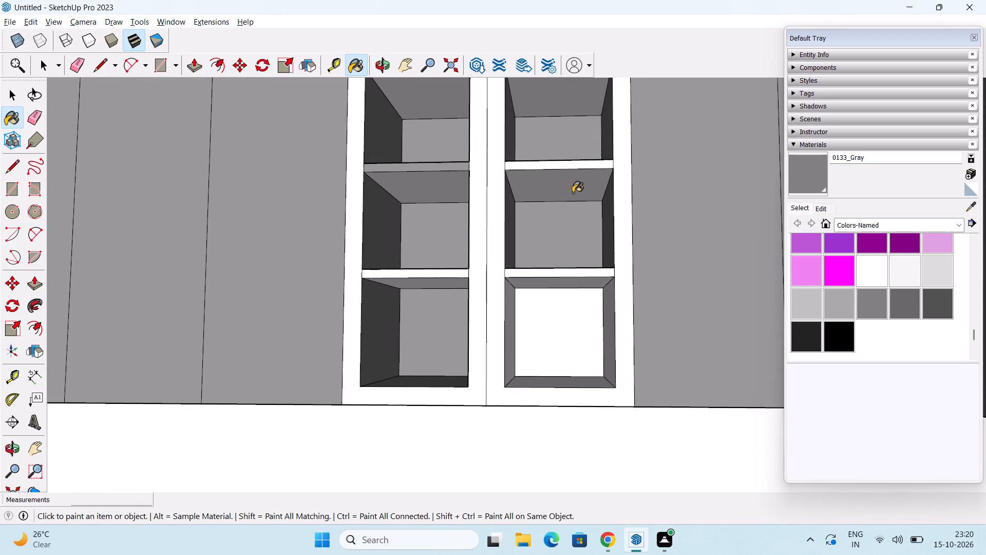
middle_drag(571, 193, 584, 253)
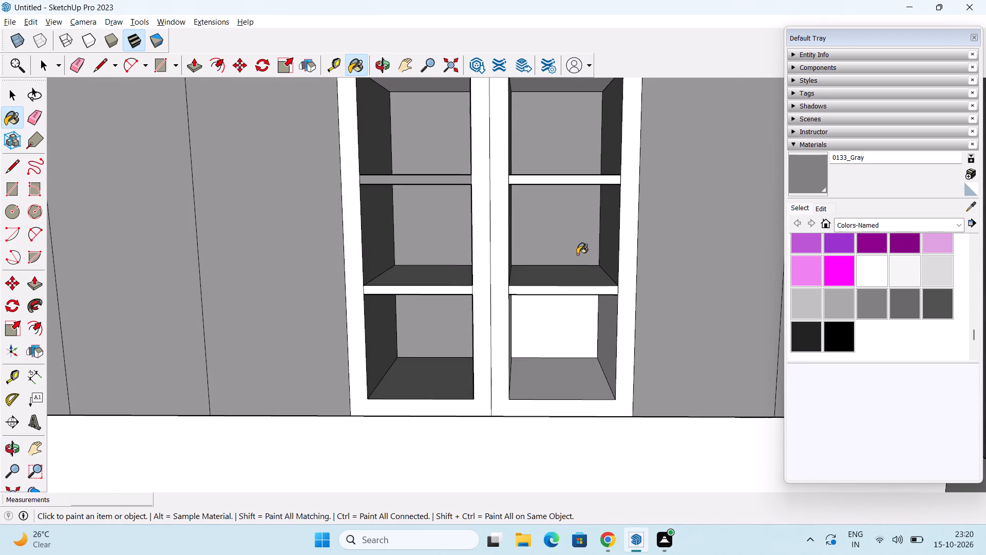
shift+middle_drag(577, 254, 585, 283)
middle_drag(573, 323, 597, 259)
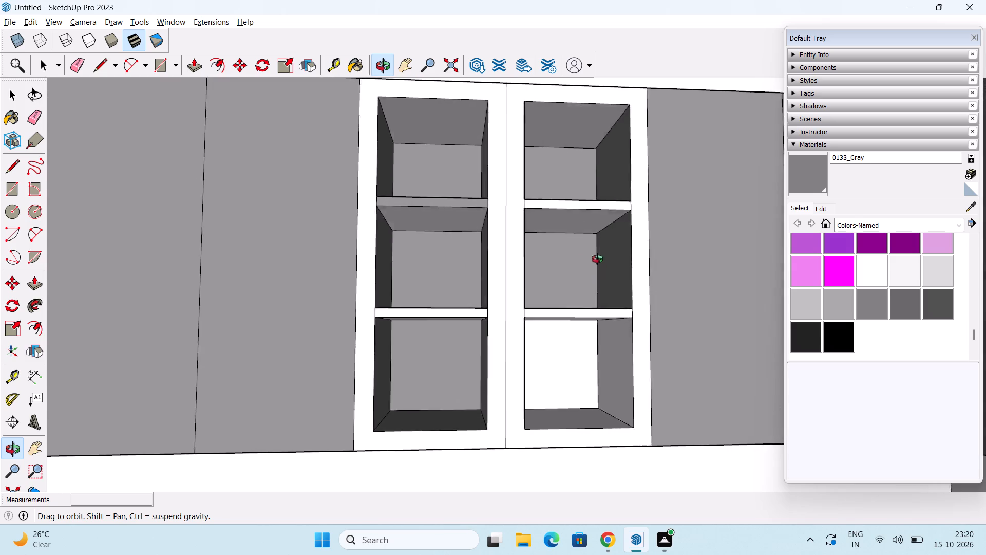
middle_drag(597, 259, 718, 320)
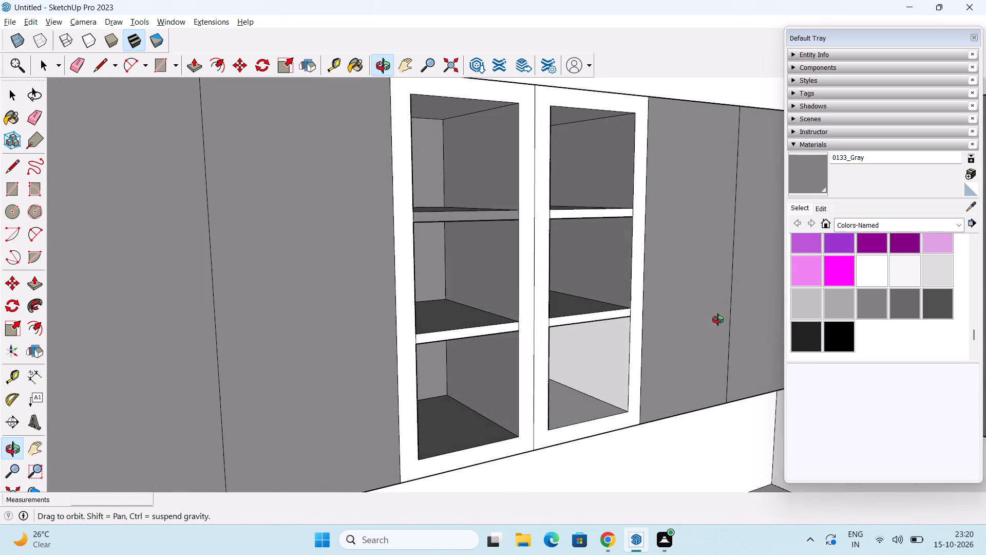
middle_drag(718, 320, 570, 277)
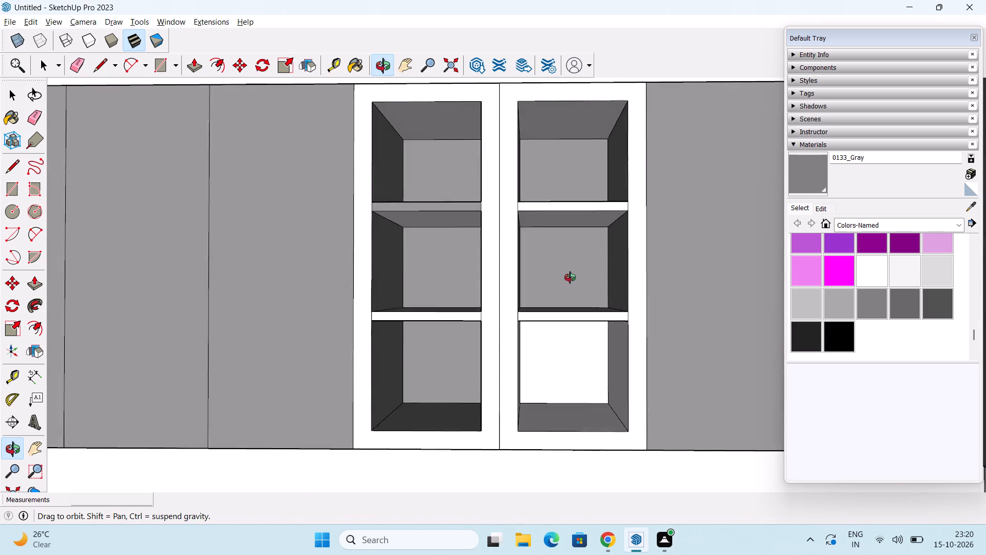
middle_drag(570, 277, 592, 282)
click(563, 371)
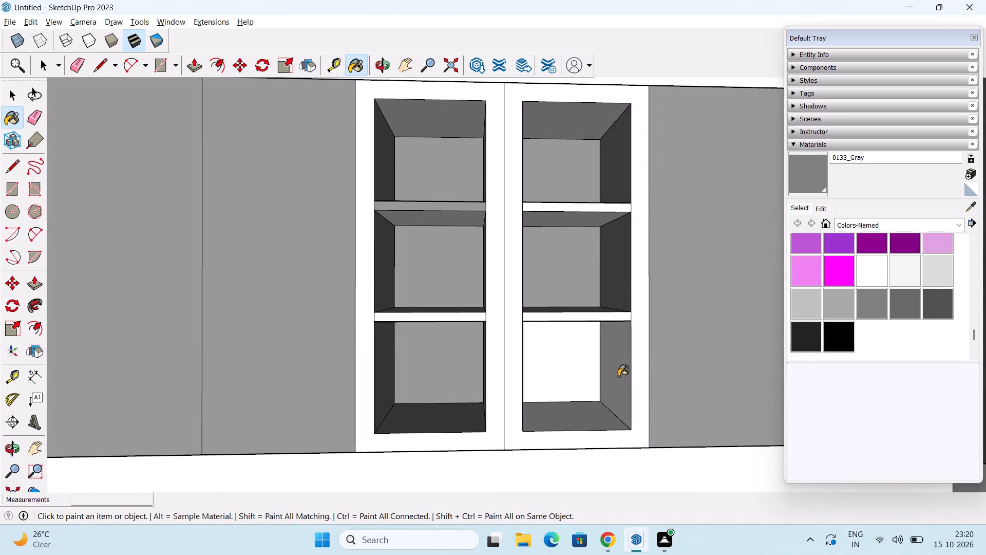
click(615, 371)
middle_drag(658, 390, 496, 357)
click(530, 355)
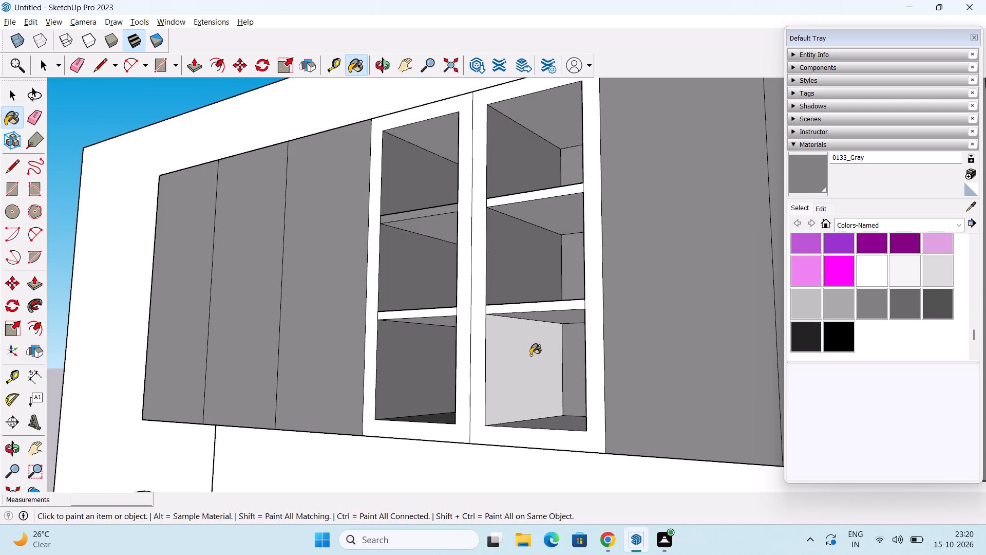
Paint the ceilings of all six compartments in the two open-shelf columns with 0133_Gray.
middle_drag(570, 357, 631, 264)
click(595, 118)
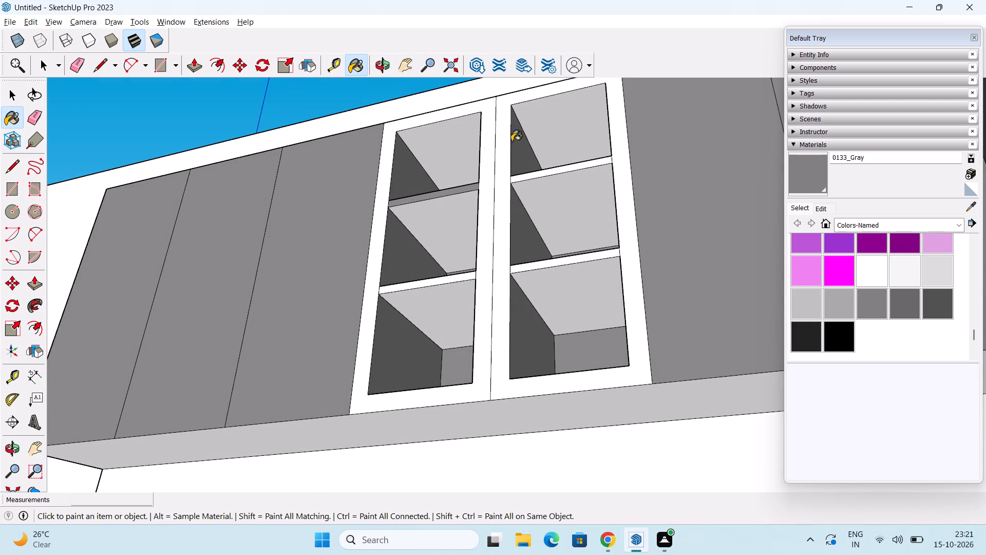
click(456, 150)
click(431, 233)
click(548, 206)
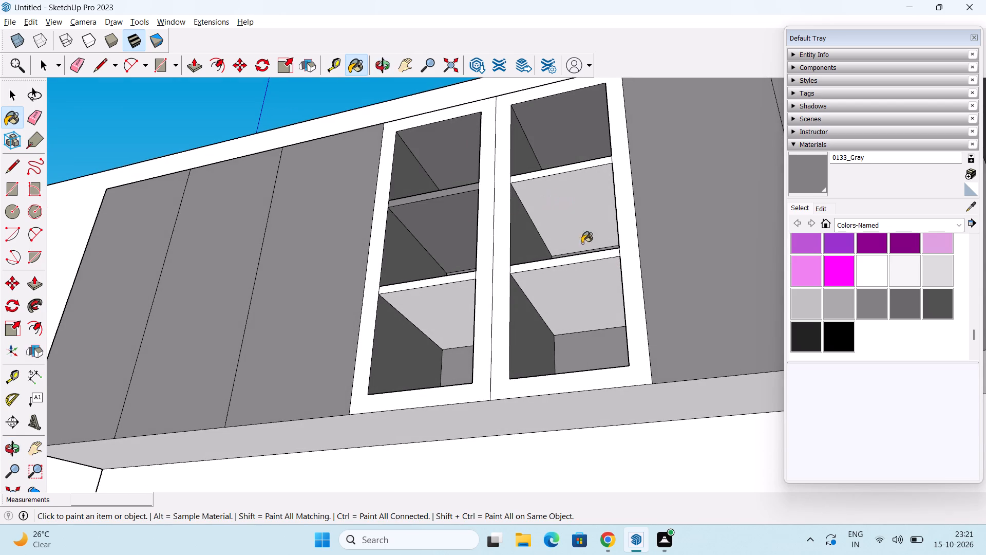
click(587, 298)
click(457, 307)
Paint the floor of the corner-side column's bottom compartment with 0133_Gray and reapply it to both bottom compartment backs.
middle_drag(548, 336, 561, 360)
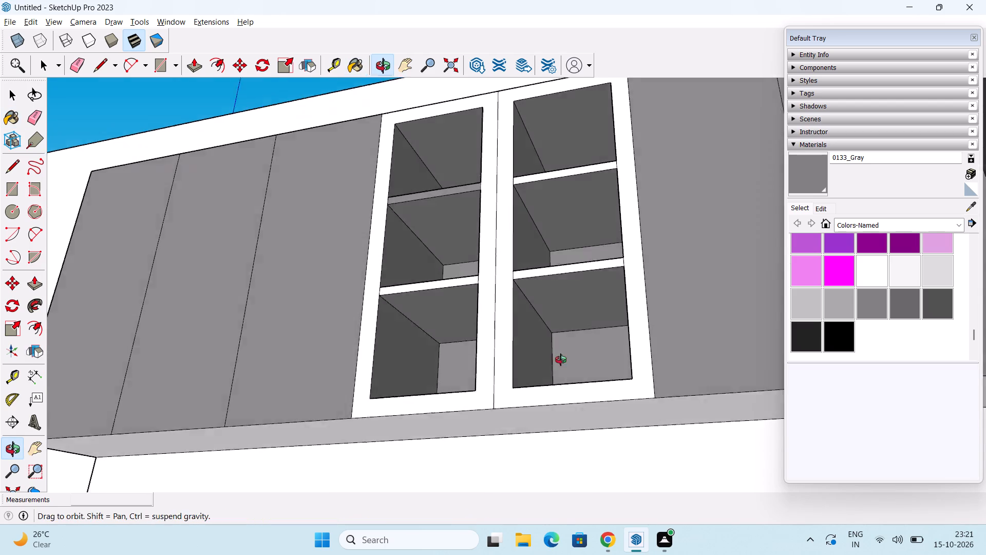
middle_drag(561, 360, 566, 382)
middle_drag(540, 335, 613, 505)
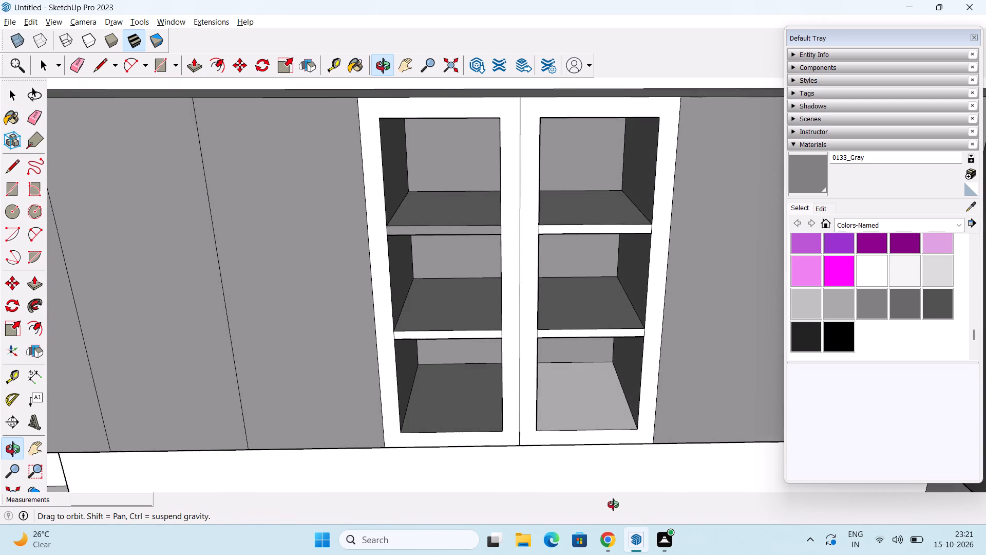
middle_drag(613, 505, 611, 501)
click(581, 394)
middle_drag(584, 394, 566, 312)
click(577, 348)
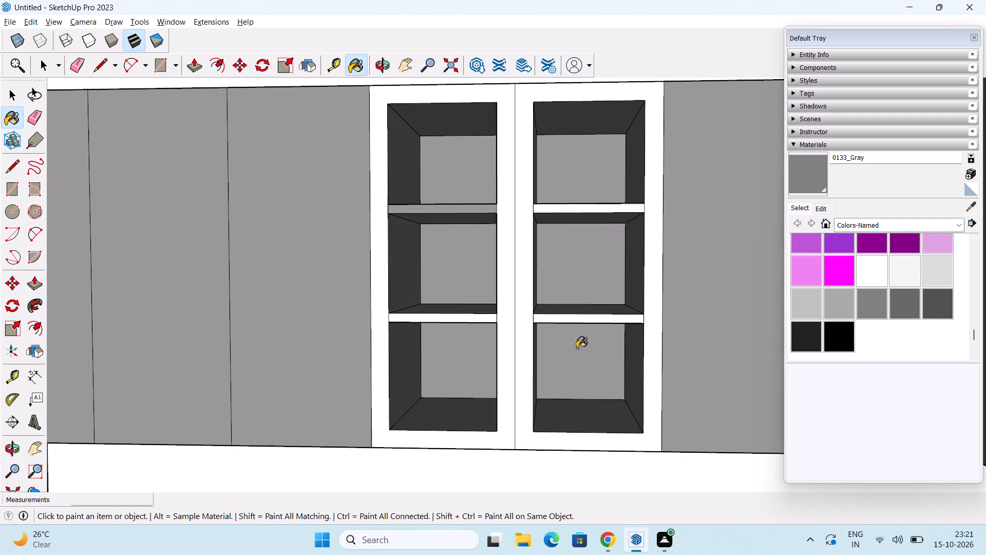
drag(453, 364, 467, 363)
Paint the separate open-shelf wall cabinet's top, outer side away from the corner and upper shelf surface with 0133_Gray.
middle_drag(554, 353, 675, 314)
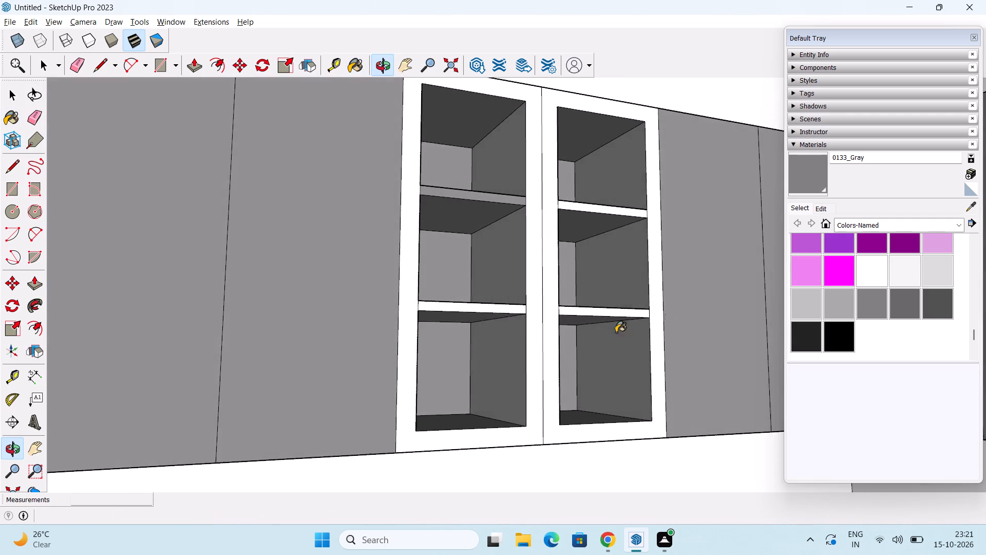
middle_drag(515, 348, 359, 387)
middle_drag(571, 375, 568, 357)
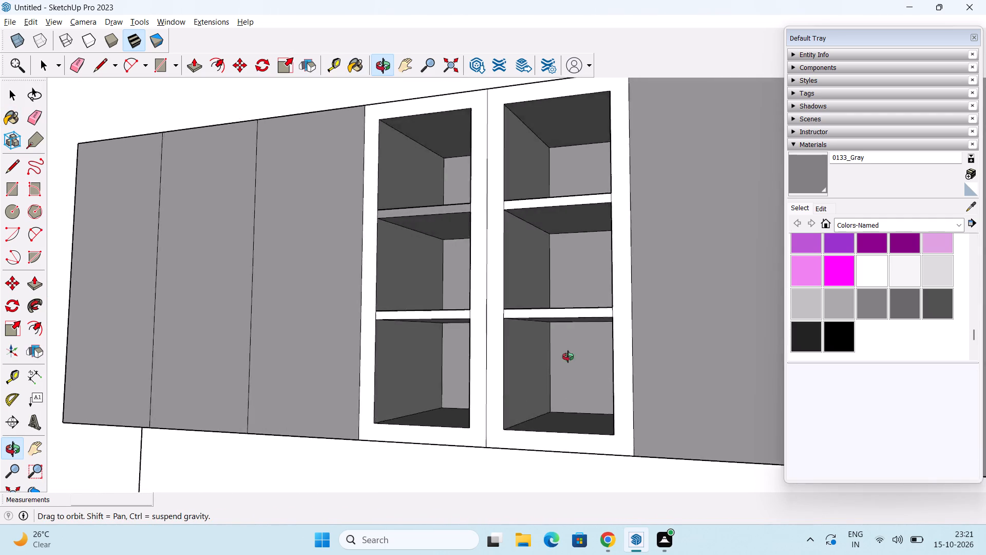
middle_drag(568, 357, 634, 400)
scroll(641, 366, down, 9)
middle_drag(652, 349, 700, 417)
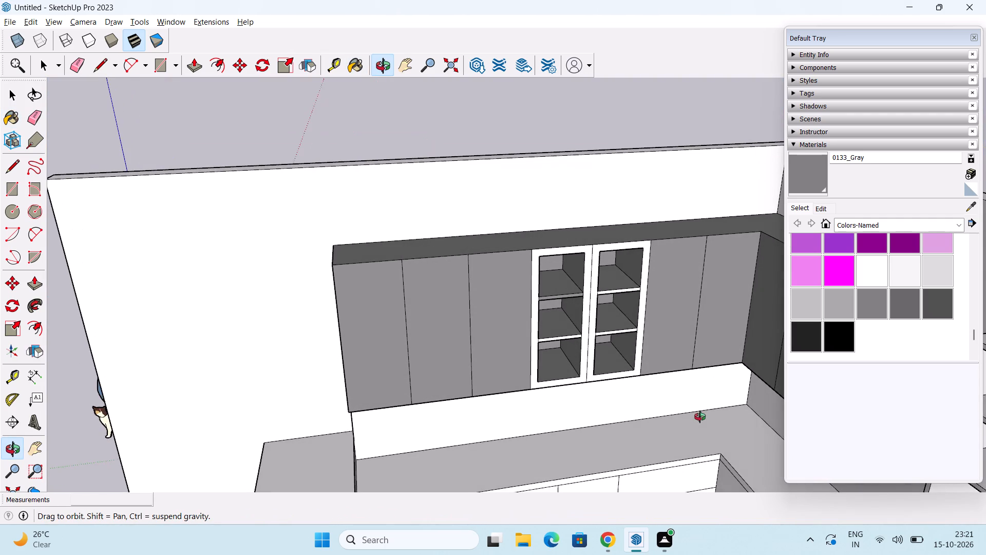
middle_drag(700, 417, 700, 417)
shift+middle_drag(709, 402, 566, 338)
scroll(591, 328, down, 1)
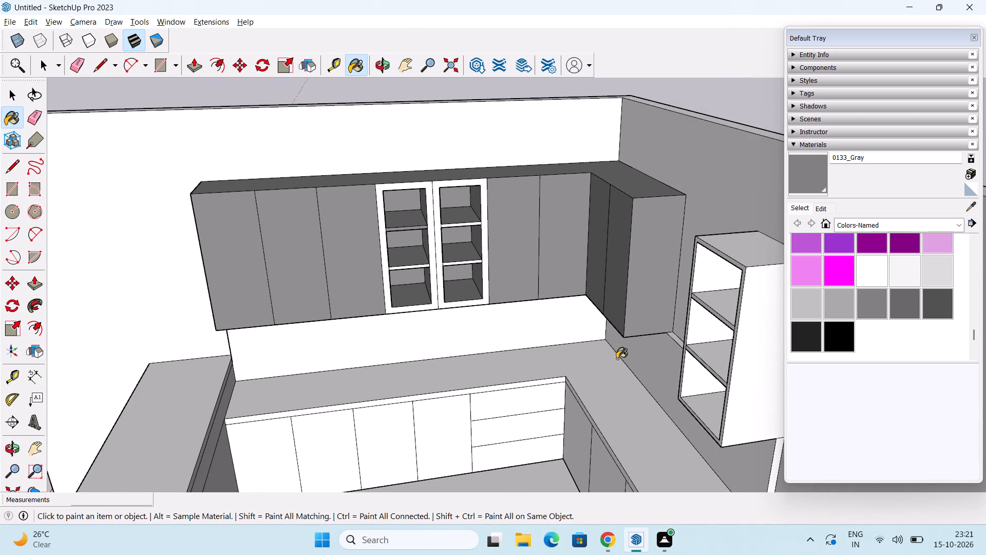
middle_drag(617, 359, 622, 353)
middle_drag(636, 342, 804, 373)
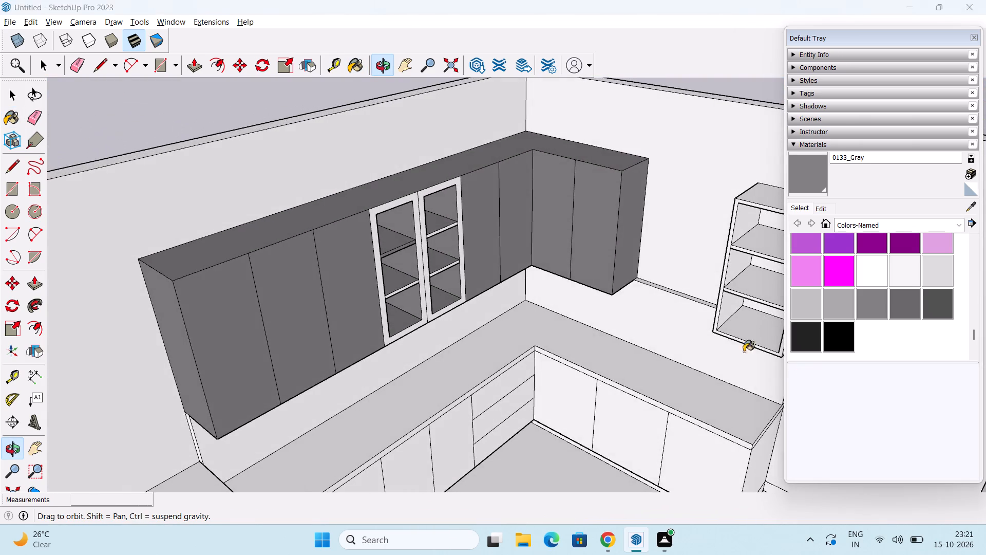
shift+middle_drag(733, 344, 589, 356)
scroll(611, 311, up, 2)
click(652, 272)
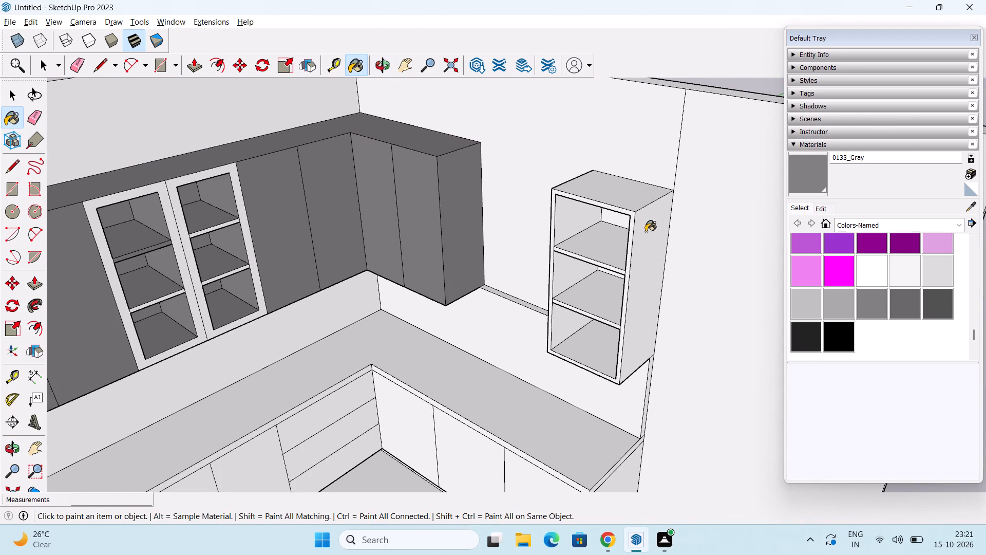
click(635, 193)
click(595, 243)
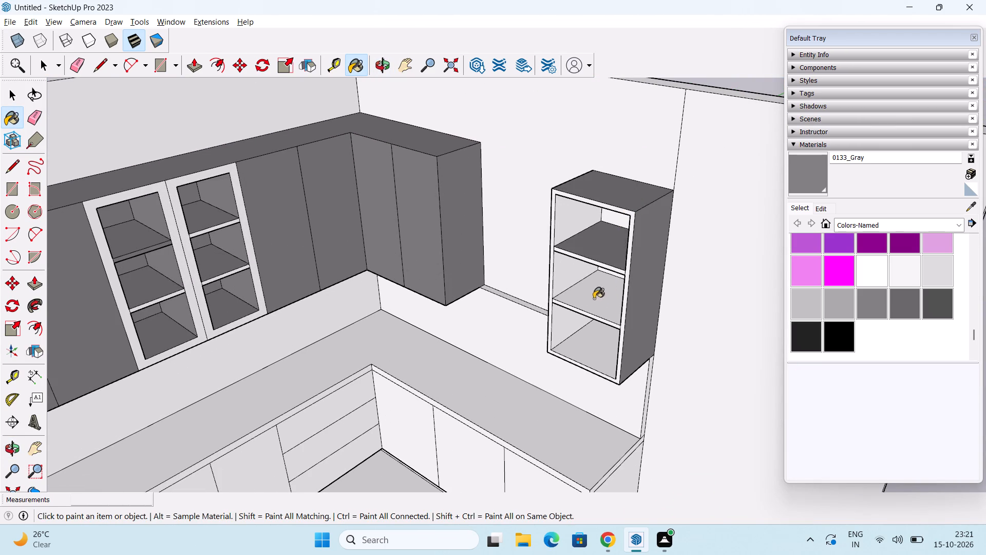
Paint the separate shelf cabinet's top compartment back and both inner sides, plus its corner-facing outer side, with 0133_Gray.
middle_drag(605, 285, 679, 224)
scroll(619, 218, up, 4)
click(628, 186)
click(549, 194)
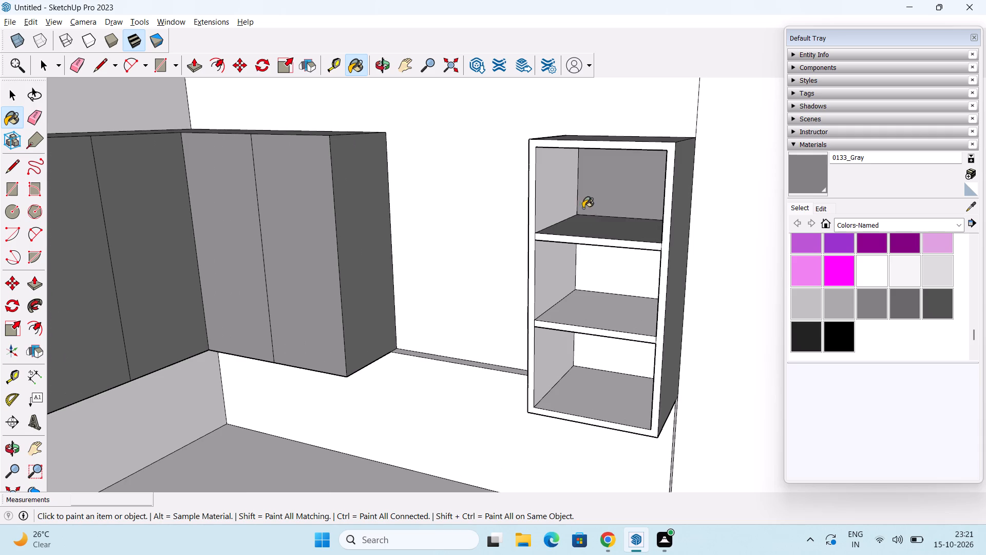
middle_drag(589, 259, 776, 276)
click(665, 191)
click(551, 250)
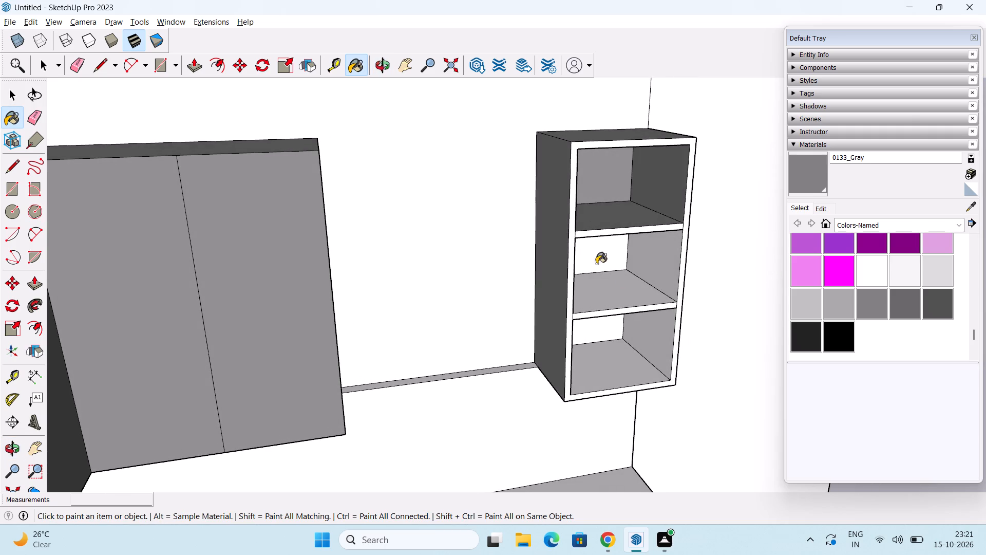
Paint the back, both inner sides and shelf surface of the separate shelf cabinet's middle compartment with 0133_Gray.
middle_drag(650, 299, 510, 255)
click(610, 260)
click(555, 268)
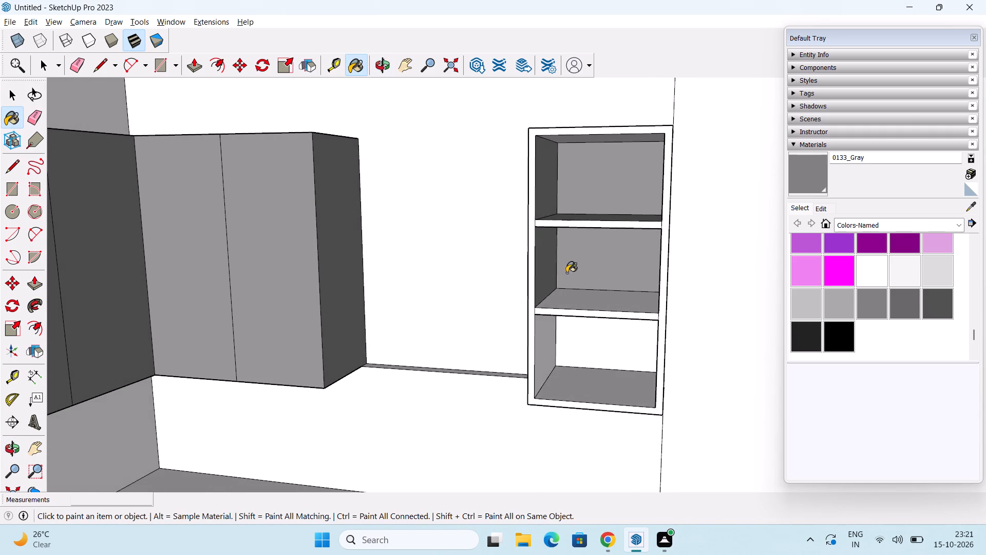
middle_drag(623, 284, 791, 287)
click(643, 266)
middle_drag(676, 342, 641, 225)
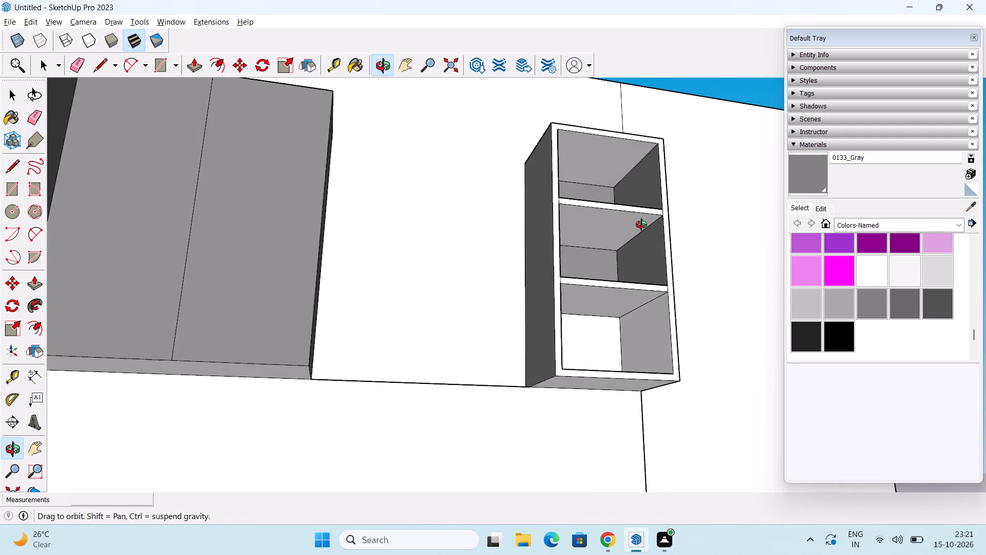
middle_drag(641, 225, 621, 358)
drag(612, 290, 621, 292)
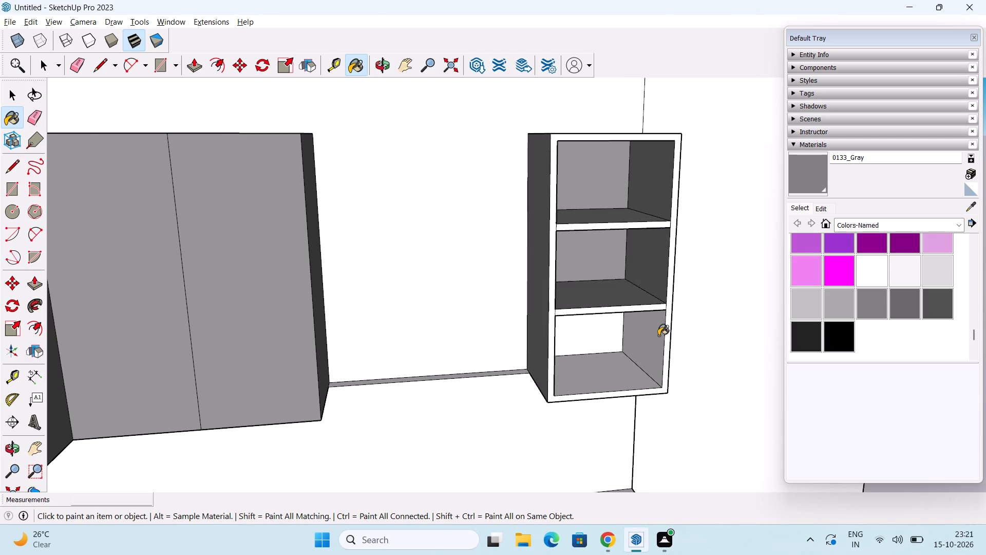
Paint the back, floor and both inner sides of the separate shelf cabinet's bottom compartment with 0133_Gray.
click(656, 337)
click(602, 342)
click(603, 364)
middle_drag(622, 378, 428, 348)
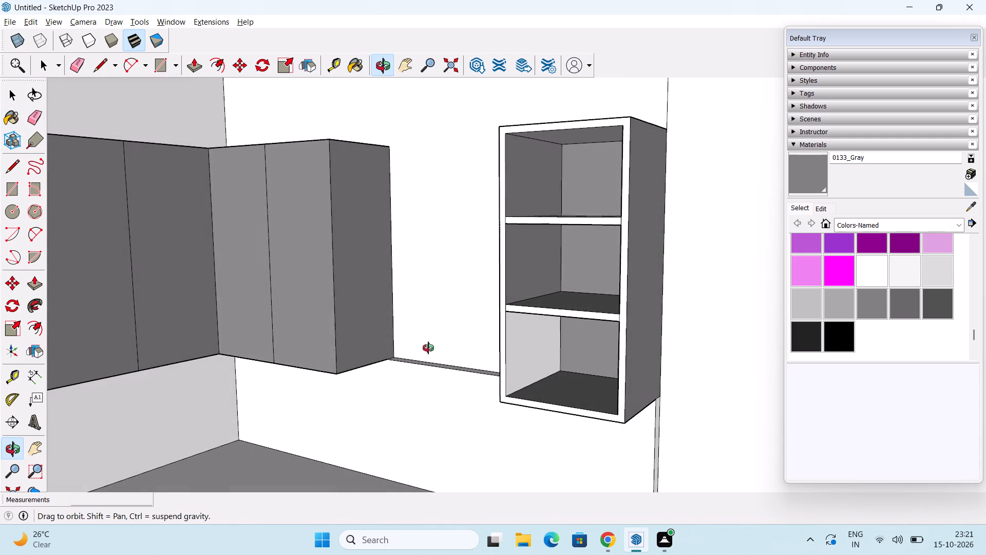
middle_drag(428, 348, 427, 347)
click(552, 346)
Paint the ceilings of the separate shelf cabinet's three compartments and the cabinet's underside with 0133_Gray.
scroll(546, 344, down, 1)
middle_drag(567, 344, 636, 218)
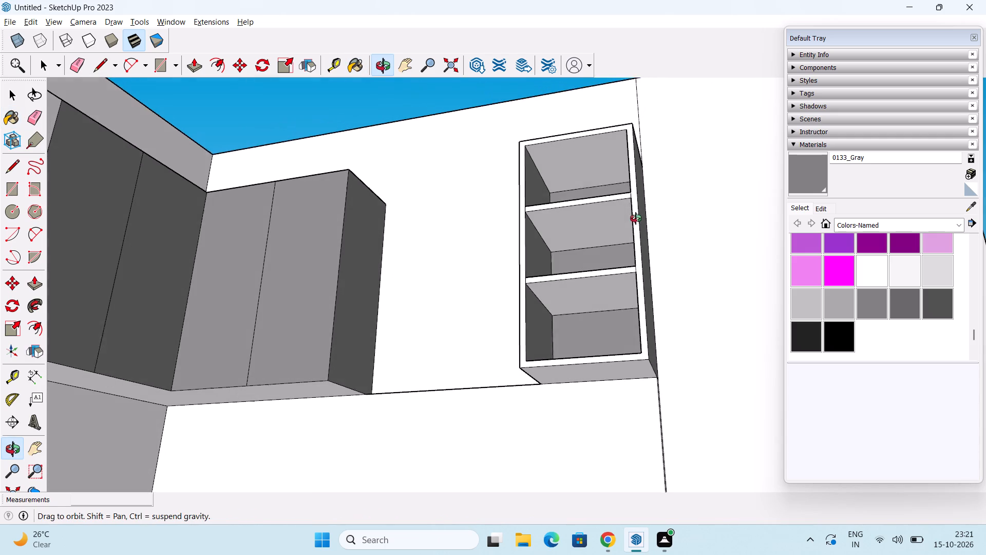
middle_drag(636, 218, 636, 218)
click(599, 171)
click(594, 227)
click(602, 286)
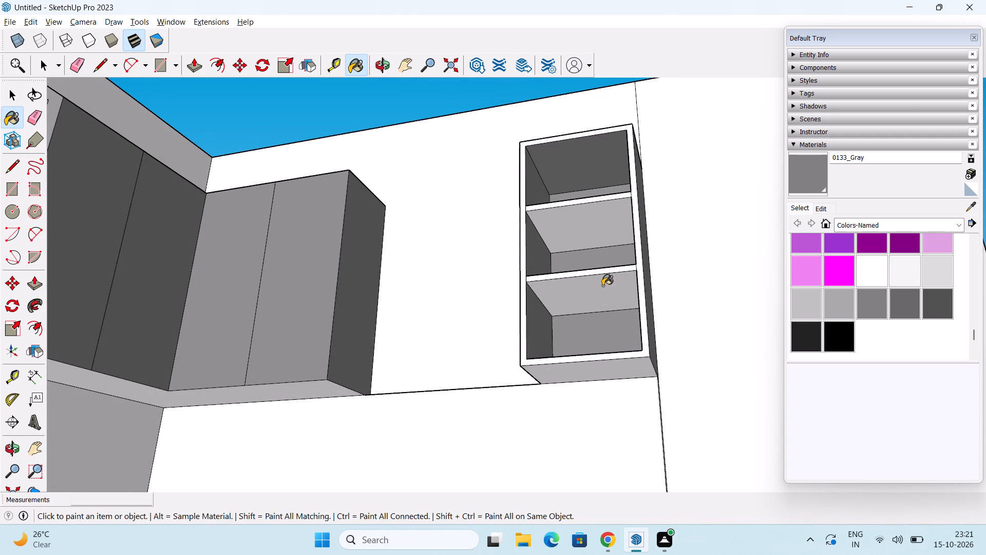
middle_click(598, 312)
click(598, 370)
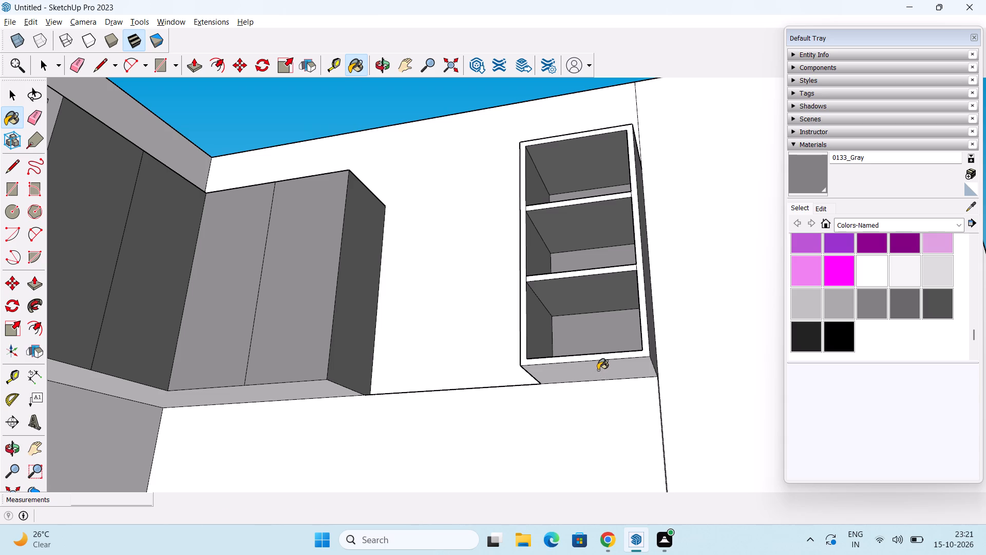
Paint the underside of the L-shaped wall cabinet run with 0133_Gray.
middle_drag(561, 386, 566, 386)
scroll(564, 361, down, 2)
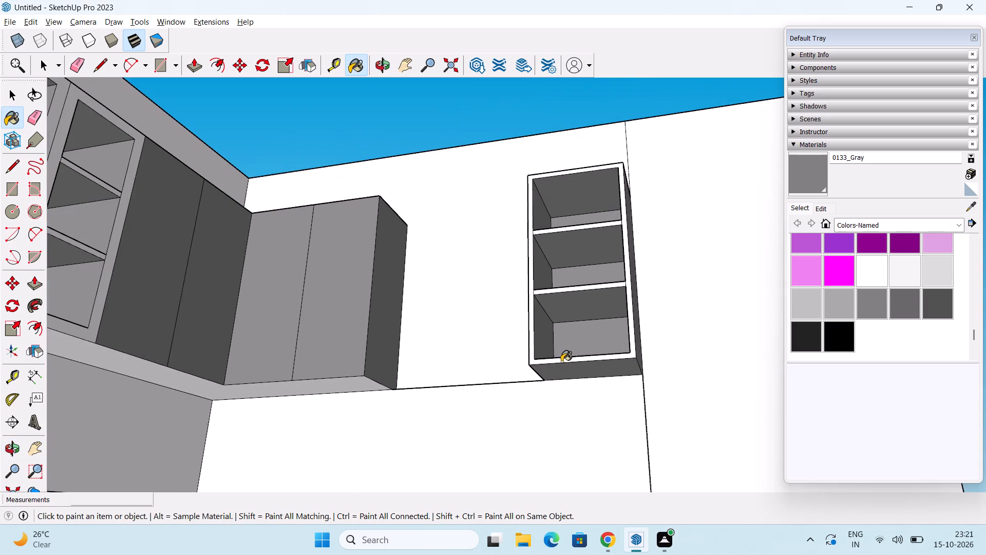
click(366, 384)
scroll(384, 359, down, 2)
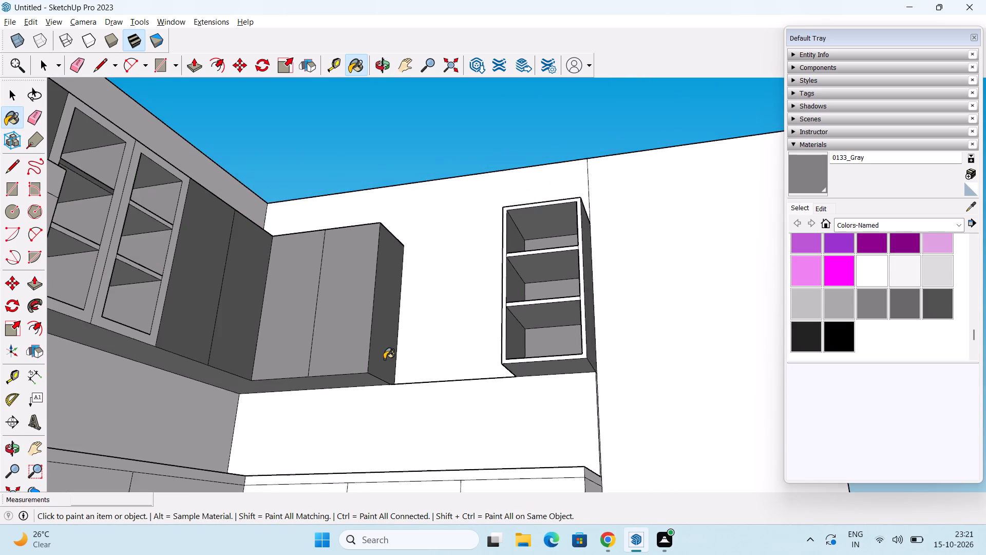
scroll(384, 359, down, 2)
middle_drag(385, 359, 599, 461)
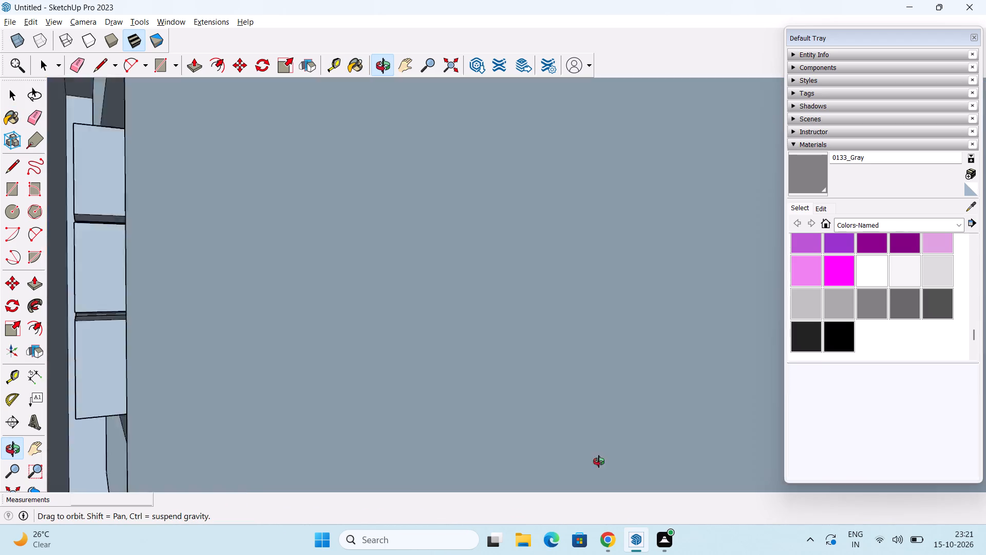
Examine the gray-painted wall run and separate shelf cabinet from several angles across the kitchen.
middle_drag(599, 461, 327, 375)
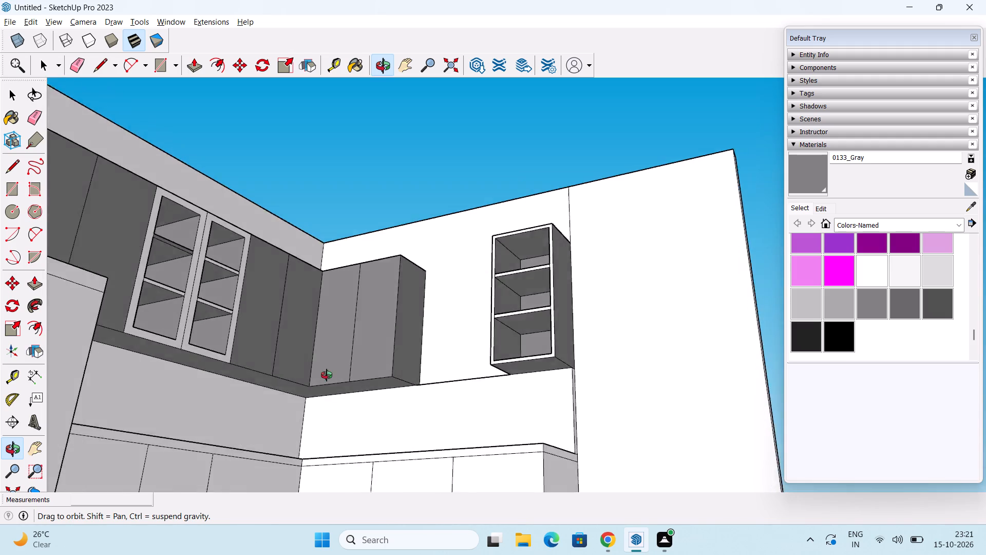
middle_drag(327, 375, 368, 473)
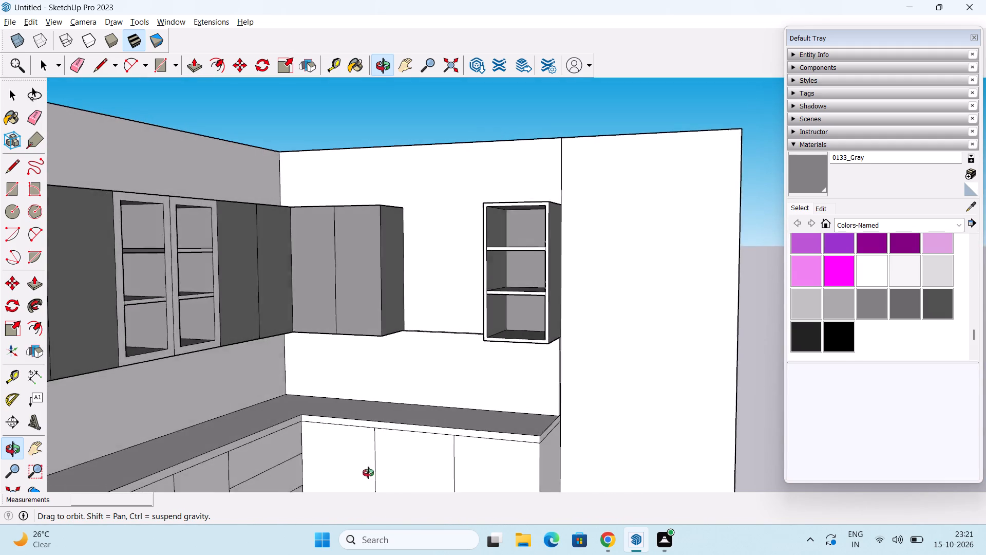
middle_drag(368, 473, 372, 465)
scroll(475, 391, down, 1)
middle_drag(533, 375, 399, 395)
scroll(434, 367, down, 1)
shift+middle_drag(443, 363, 575, 312)
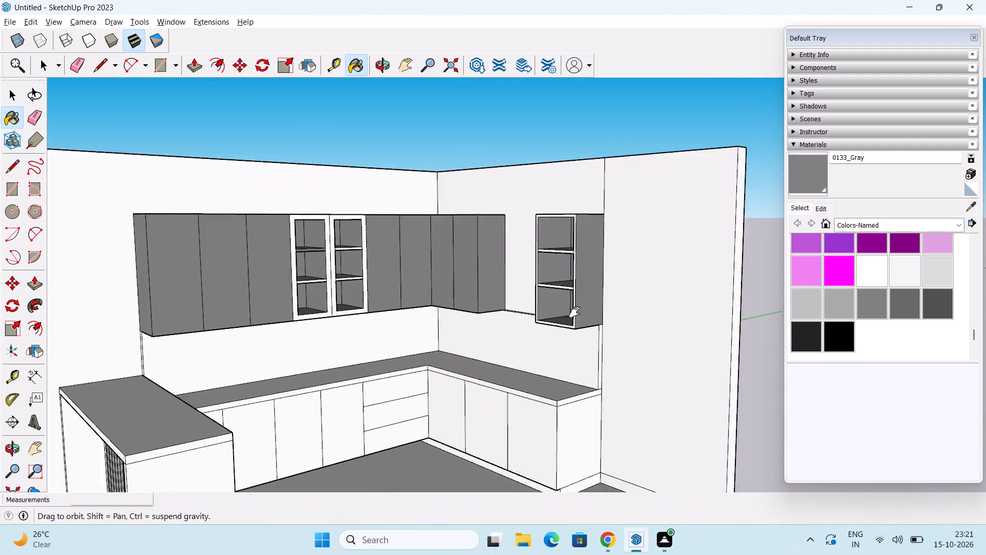
shift+middle_drag(575, 312, 680, 284)
middle_drag(642, 305, 578, 323)
middle_drag(566, 345, 414, 403)
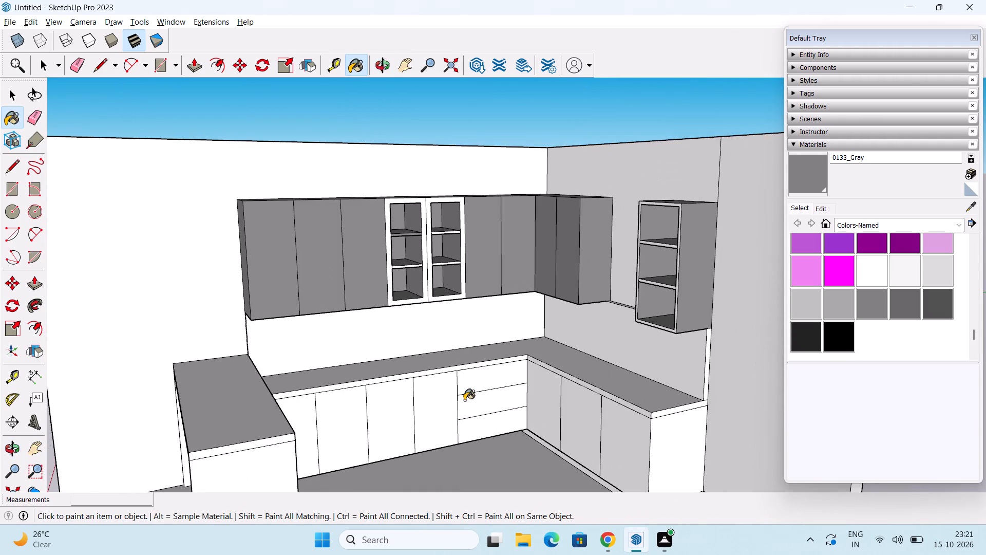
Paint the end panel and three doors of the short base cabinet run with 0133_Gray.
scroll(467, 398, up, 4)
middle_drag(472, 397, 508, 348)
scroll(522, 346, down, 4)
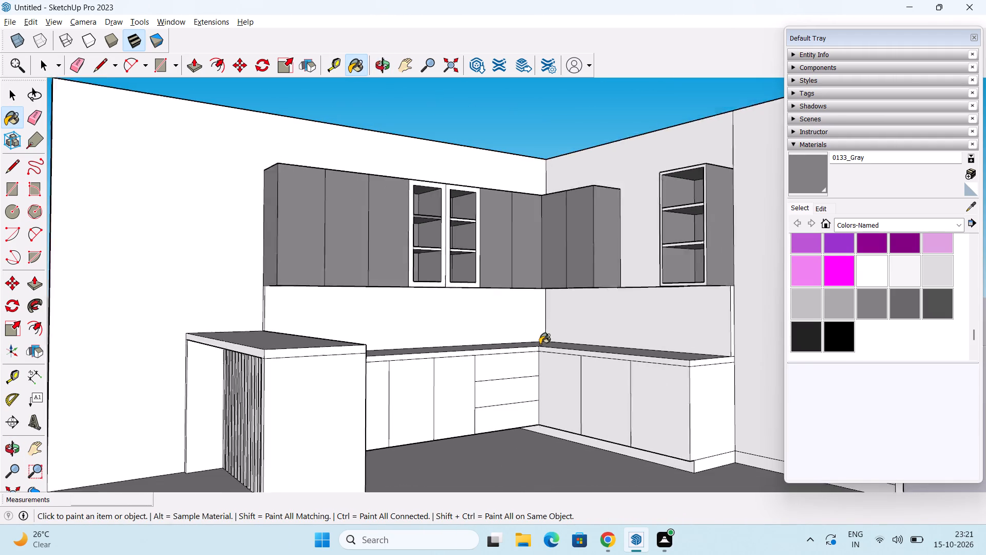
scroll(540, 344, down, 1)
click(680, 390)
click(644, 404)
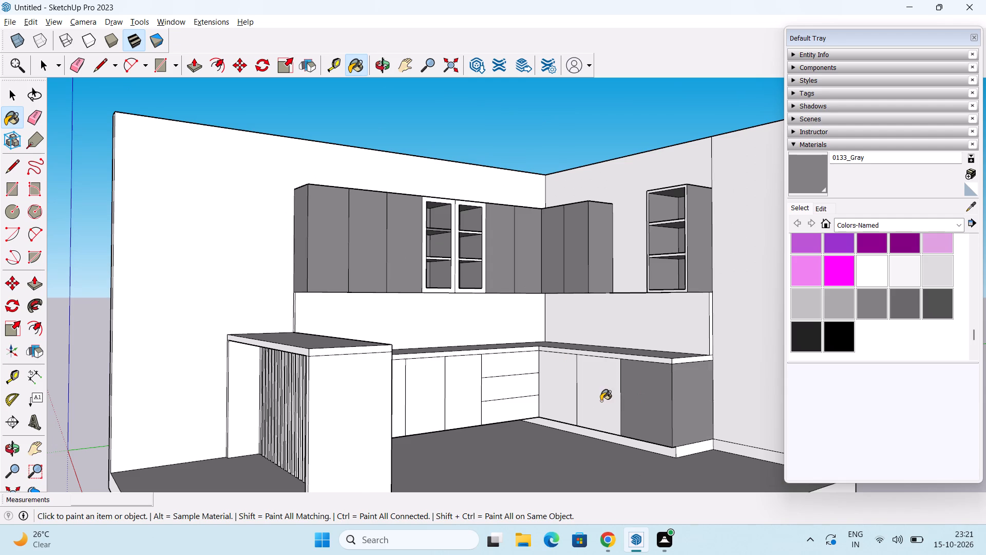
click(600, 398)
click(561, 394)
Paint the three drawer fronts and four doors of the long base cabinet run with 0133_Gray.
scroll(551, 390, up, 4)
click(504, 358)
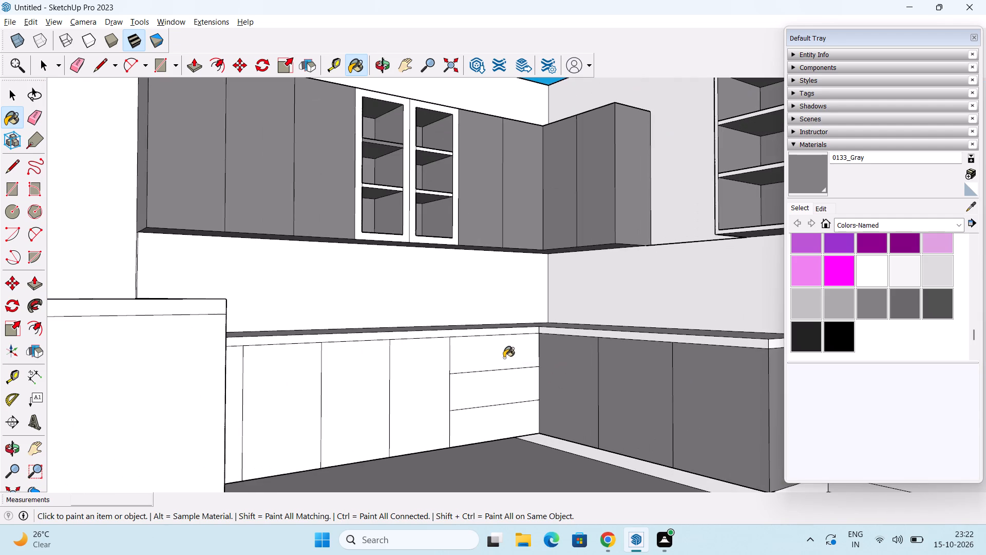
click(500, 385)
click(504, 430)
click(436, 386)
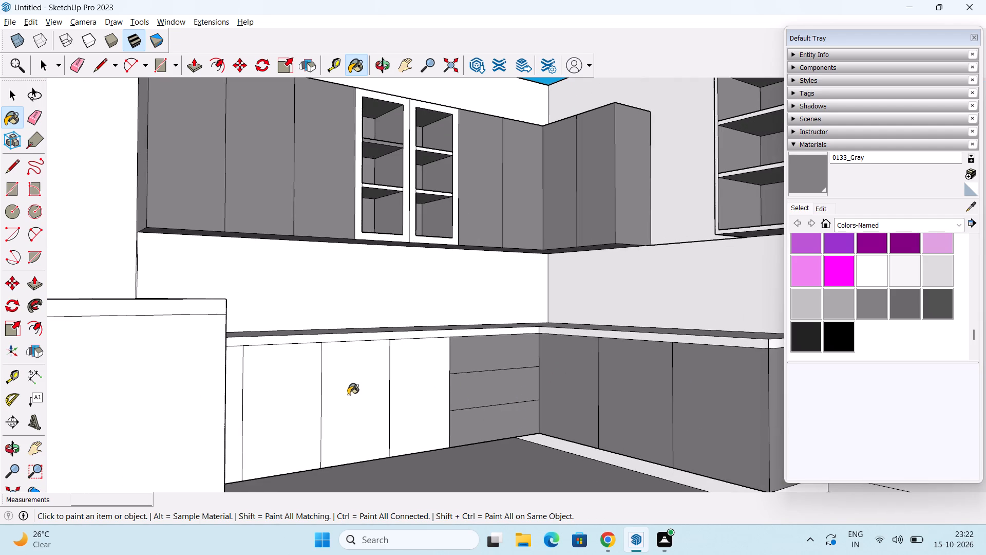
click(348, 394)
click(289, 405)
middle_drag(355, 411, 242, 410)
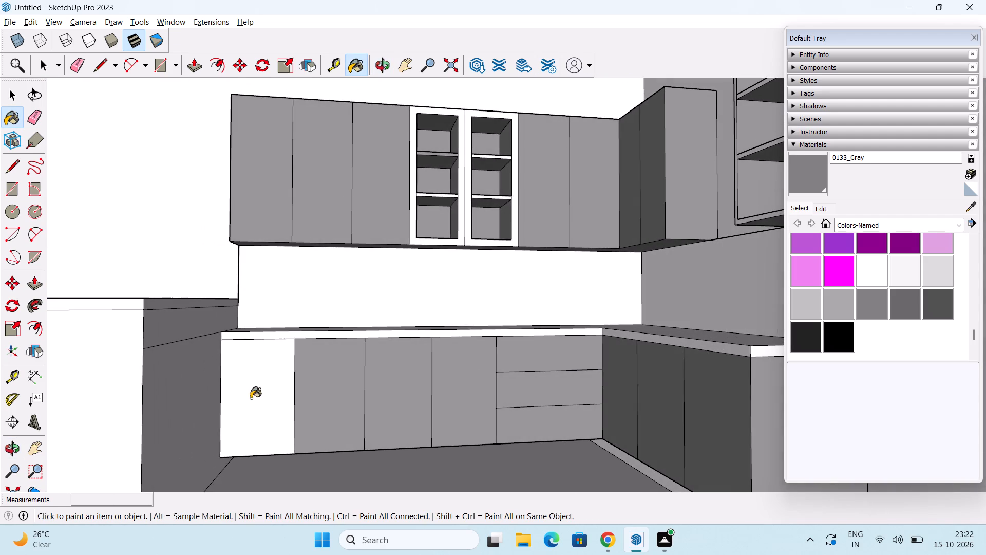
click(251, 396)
Paint the three doors and end panel of the short base cabinet run with 0134_DimGray.
scroll(264, 387, up, 2)
scroll(275, 384, down, 3)
middle_drag(408, 394, 409, 391)
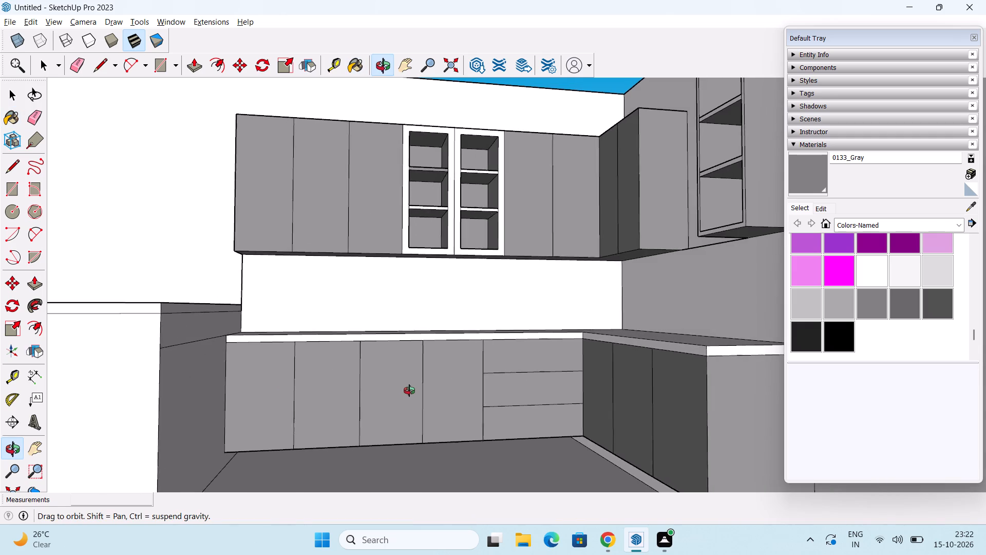
middle_drag(409, 391, 560, 396)
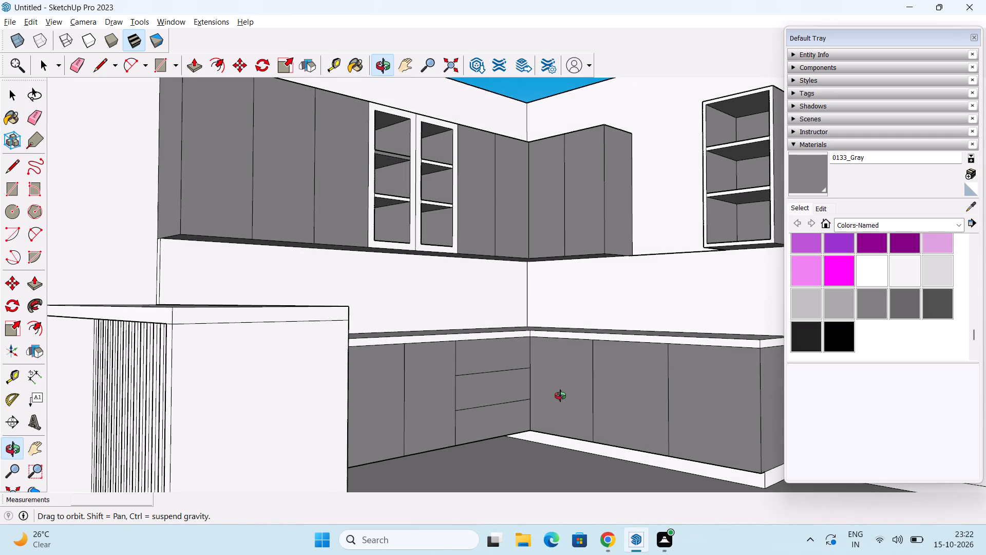
middle_drag(560, 396, 546, 445)
scroll(551, 439, down, 1)
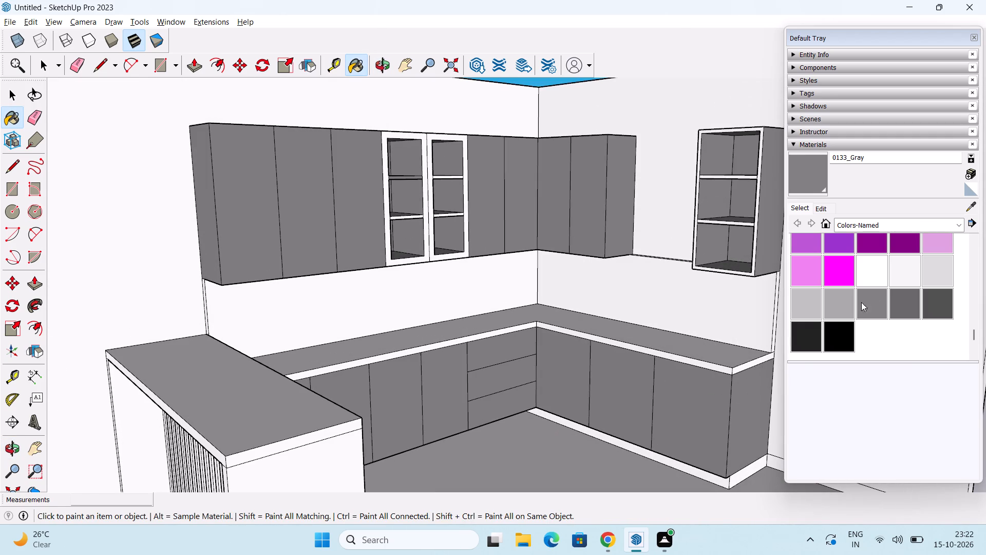
click(896, 303)
click(707, 417)
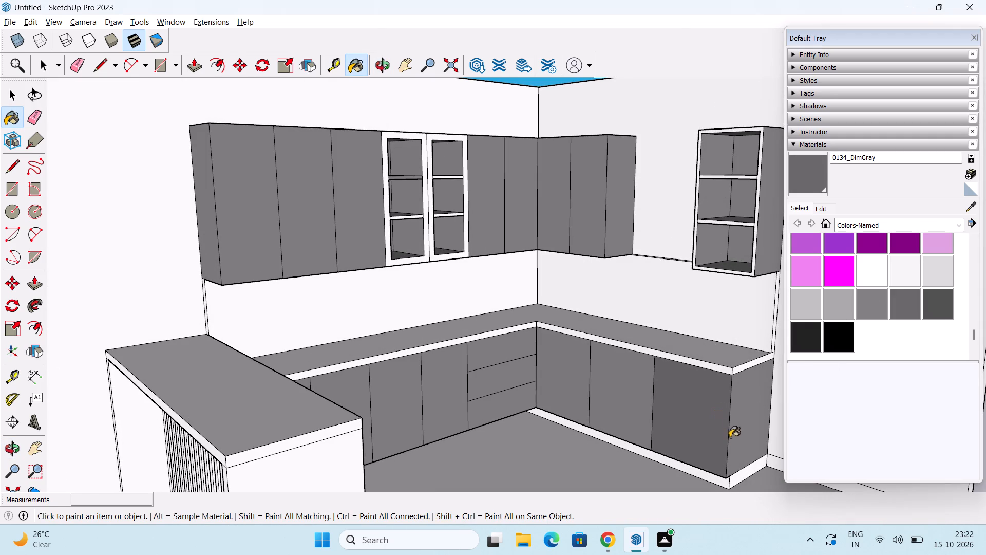
click(745, 424)
middle_drag(731, 438, 669, 374)
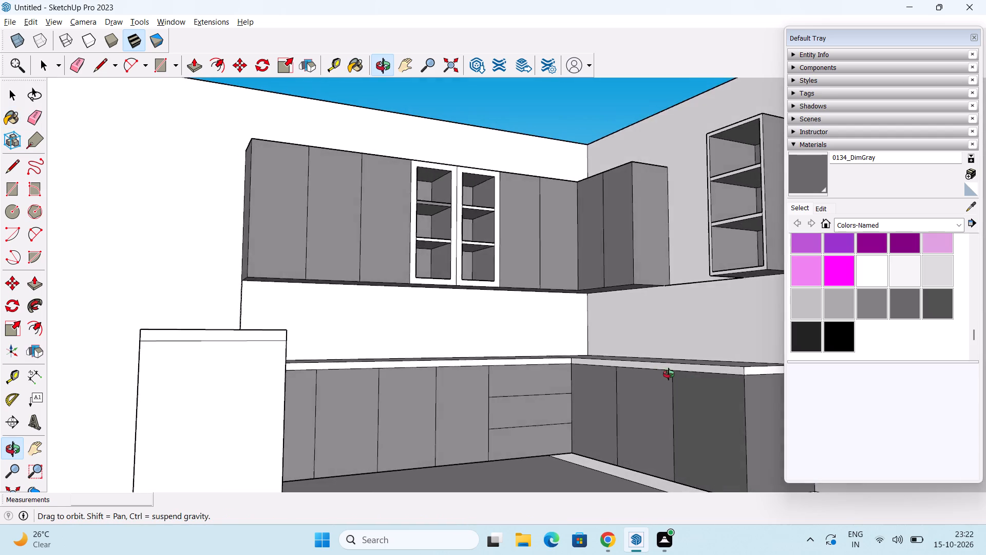
middle_drag(669, 374, 760, 424)
scroll(690, 417, up, 4)
click(595, 388)
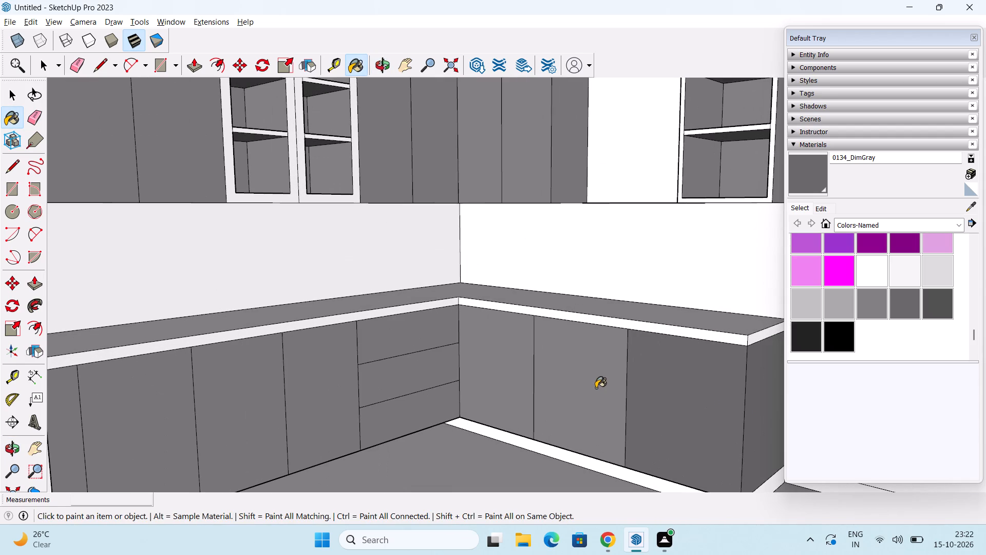
click(513, 374)
Paint the three drawer fronts and four doors of the long base cabinet run with 0134_DimGray.
click(428, 339)
click(430, 372)
drag(424, 408, 432, 408)
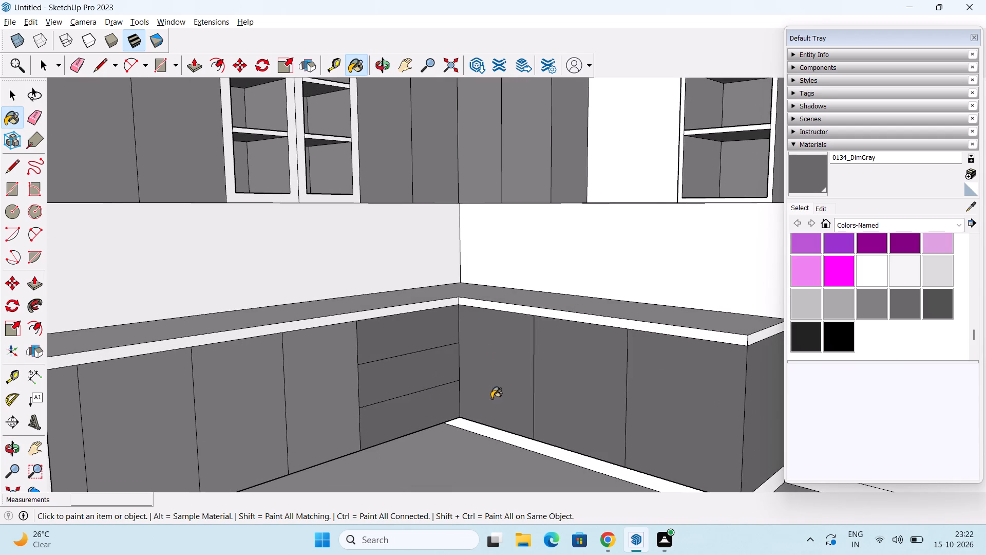
middle_drag(504, 390, 429, 378)
click(346, 374)
scroll(374, 362, down, 1)
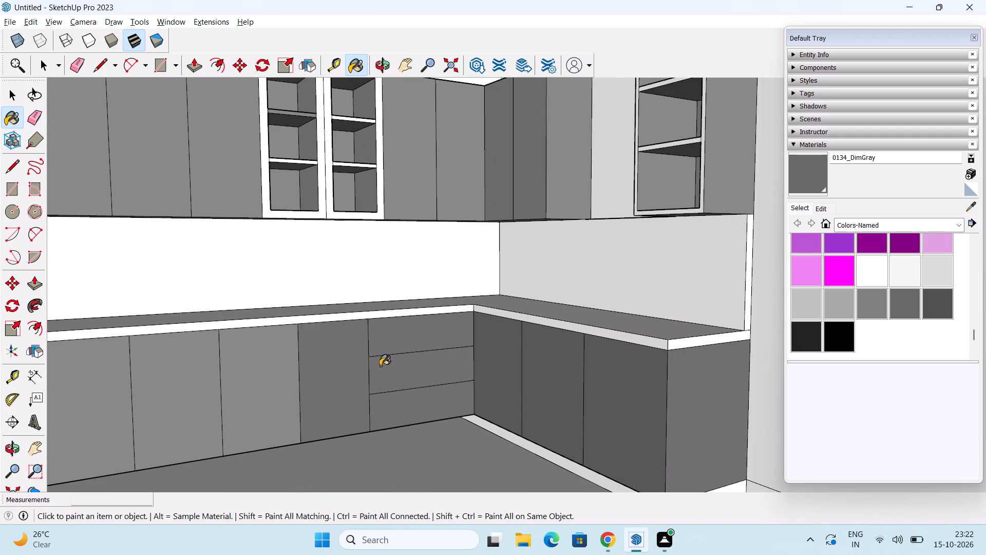
middle_drag(383, 365, 636, 319)
middle_drag(636, 319, 487, 348)
drag(448, 330, 490, 329)
click(518, 327)
click(604, 337)
click(443, 342)
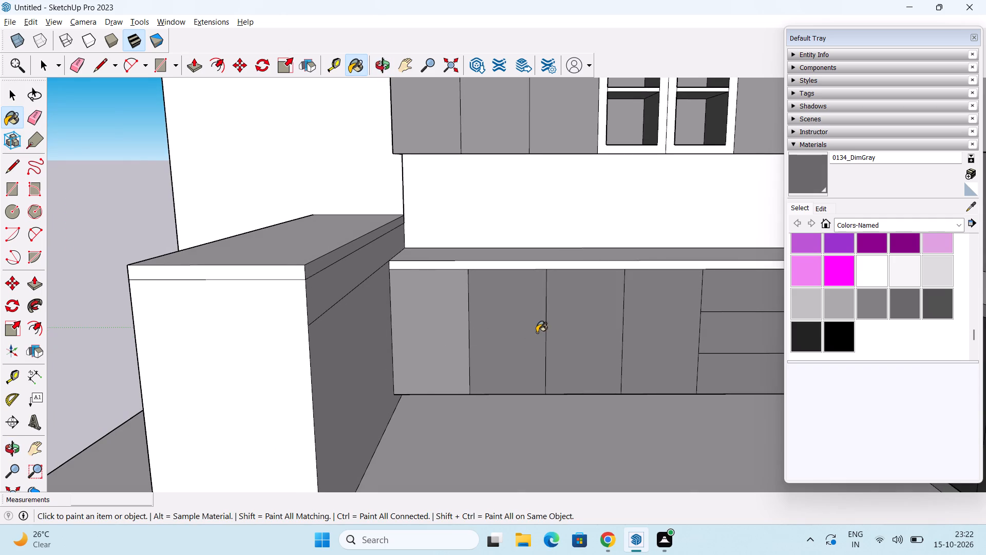
Paint the two kitchen-side faces below the peninsula's countertop and its free end panel with 0134_DimGray.
middle_drag(540, 331, 440, 322)
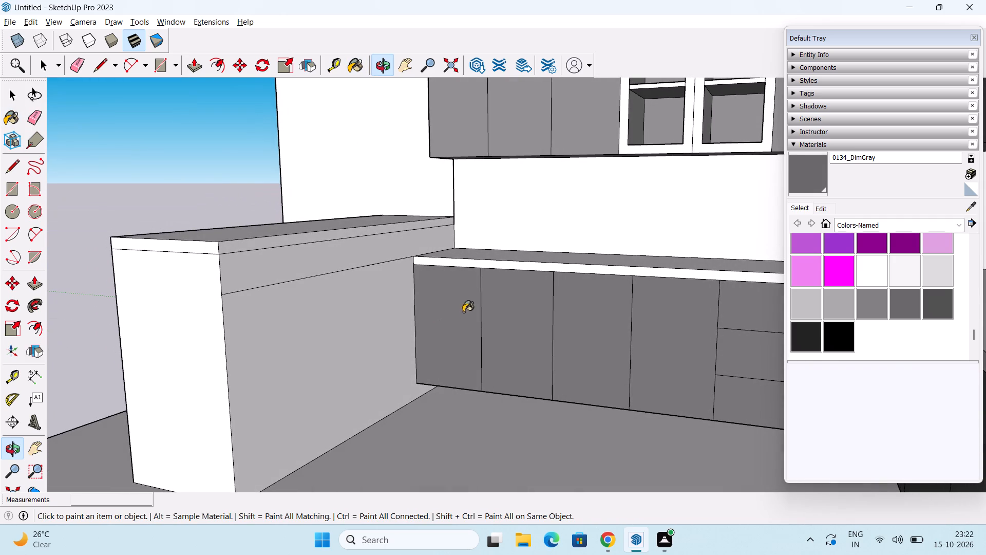
click(350, 308)
click(340, 264)
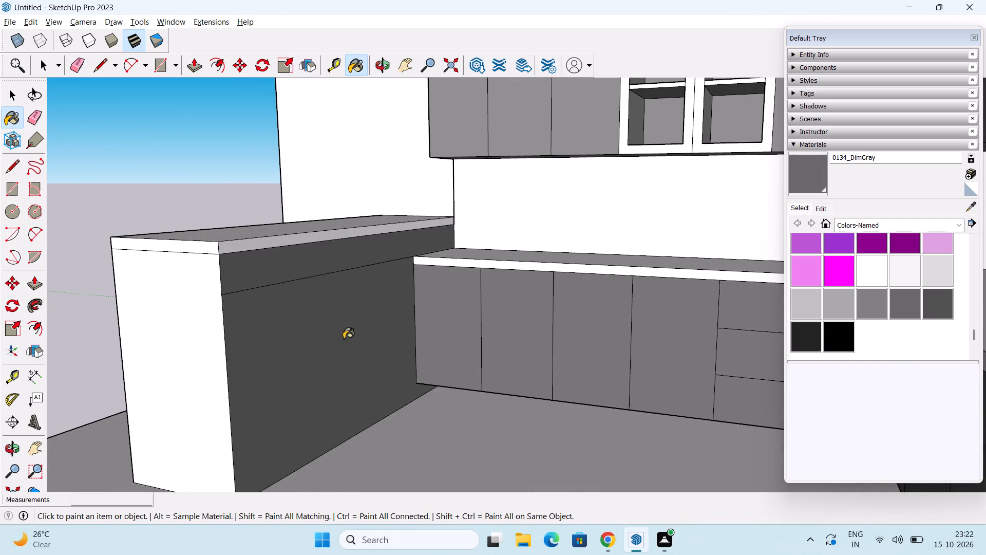
middle_drag(350, 343, 487, 312)
click(286, 323)
Examine the fluted front of the peninsula counter from both ends and up close.
middle_drag(340, 313, 521, 309)
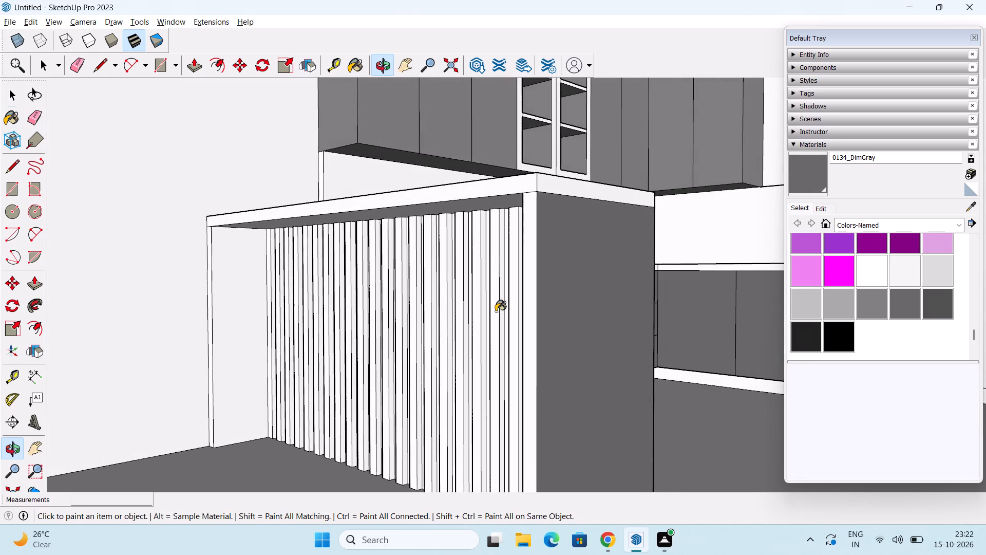
middle_drag(502, 310, 639, 334)
scroll(648, 322, up, 1)
scroll(684, 313, down, 1)
middle_drag(684, 313, 720, 321)
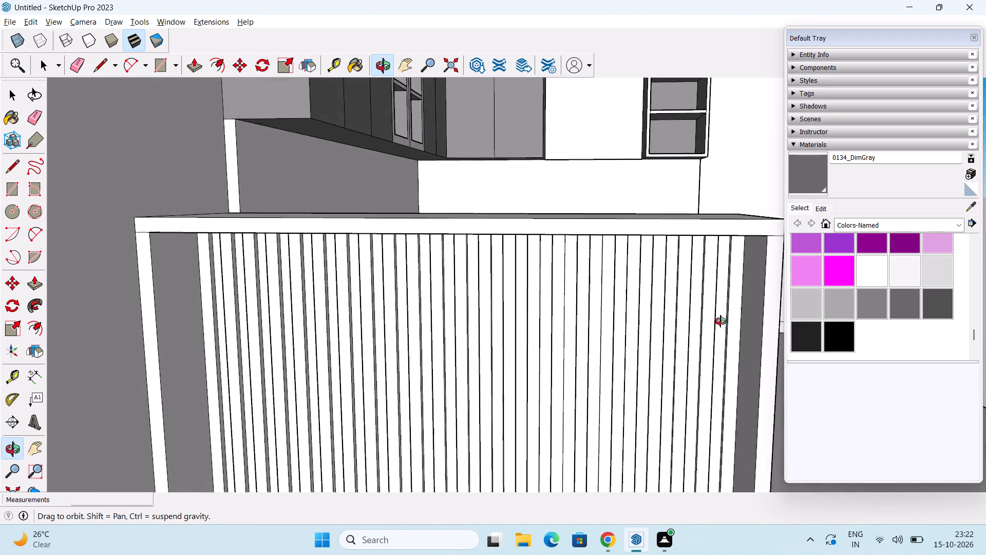
middle_drag(720, 321, 579, 311)
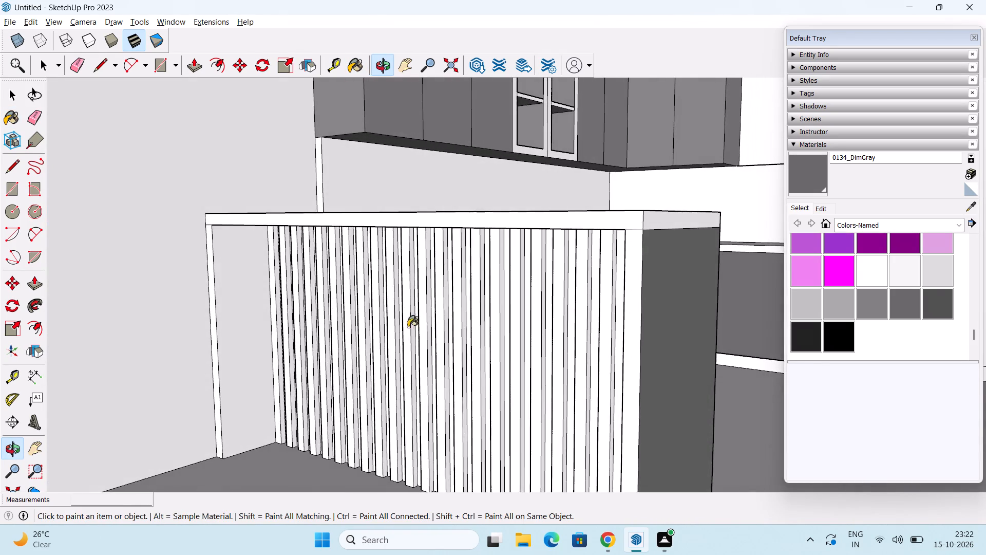
scroll(399, 327, up, 3)
middle_drag(342, 339, 410, 383)
scroll(416, 345, down, 6)
Paint the top, the end panel near the peninsula and all seven solid doors of the L-shaped wall cabinet run with 0134_DimGray.
shift+middle_drag(487, 297, 448, 427)
shift+middle_drag(474, 328, 482, 379)
middle_drag(500, 357, 456, 414)
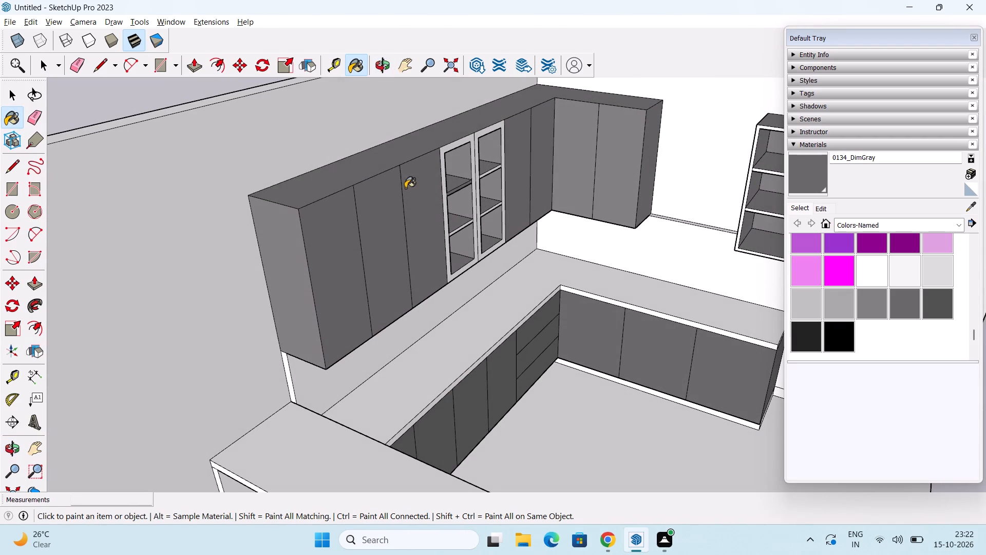
click(368, 168)
click(301, 268)
drag(326, 263, 334, 262)
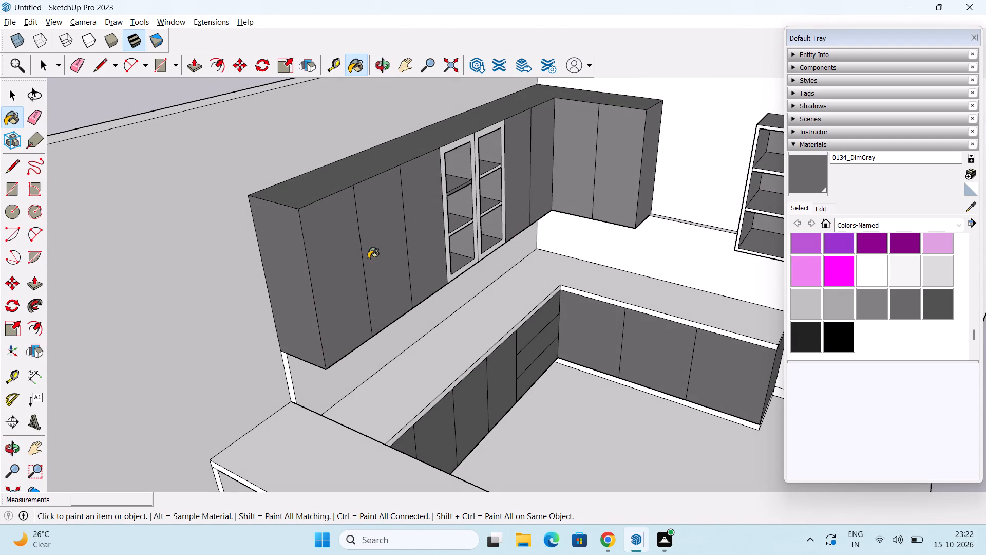
click(382, 254)
drag(419, 248, 428, 249)
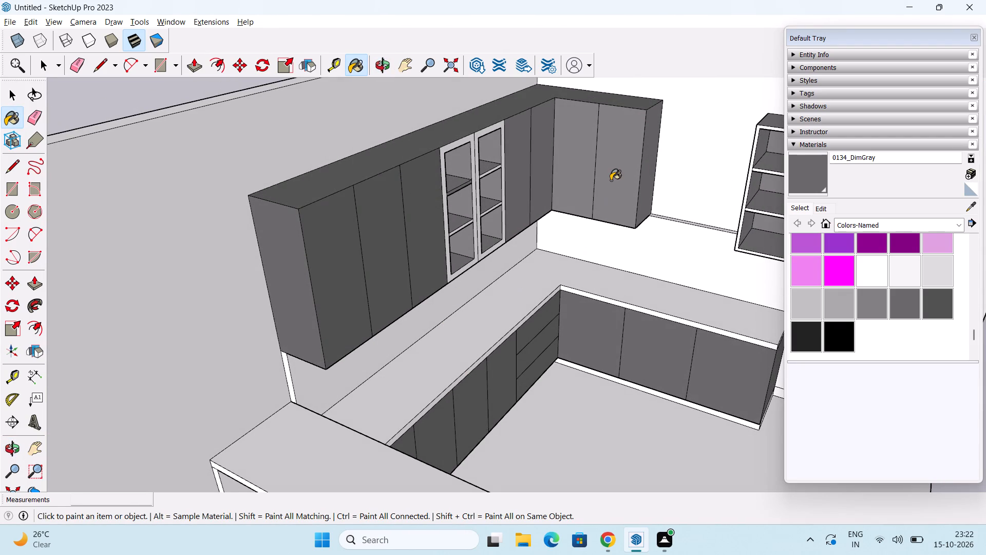
click(611, 180)
click(568, 160)
click(544, 161)
click(514, 171)
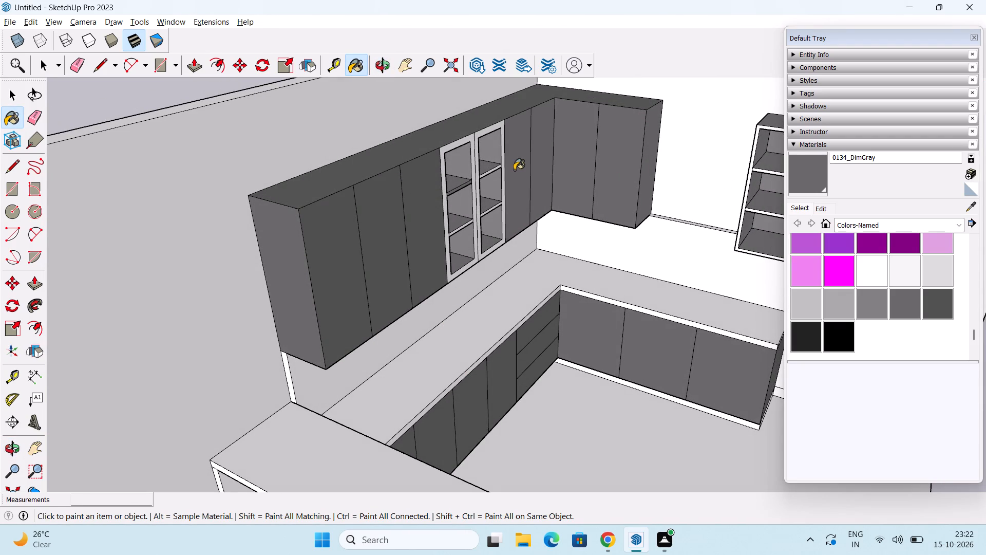
Paint the underside of the L-shaped wall cabinet run with 0134_DimGray.
middle_drag(550, 228, 554, 140)
scroll(525, 264, up, 3)
scroll(501, 314, up, 1)
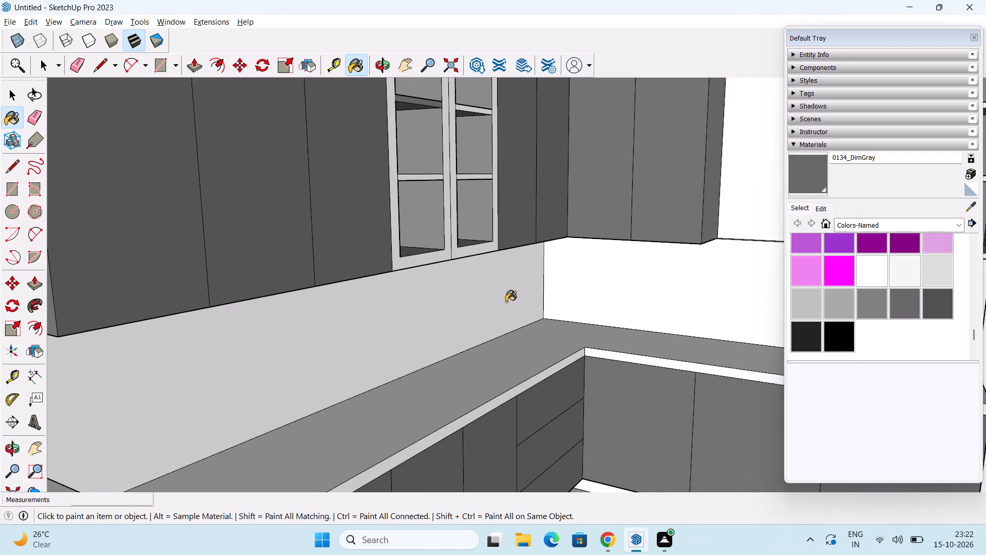
middle_drag(506, 303, 519, 286)
middle_drag(547, 283, 390, 248)
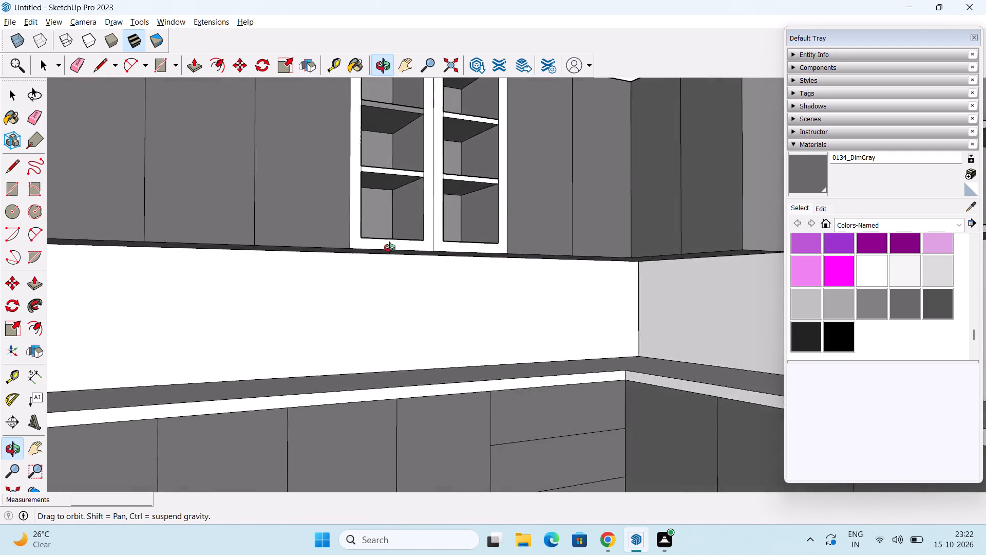
middle_drag(390, 248, 394, 219)
click(327, 245)
Paint the ceilings of the two top compartments in the wall run's open-shelf unit with 0134_DimGray.
scroll(363, 227, down, 2)
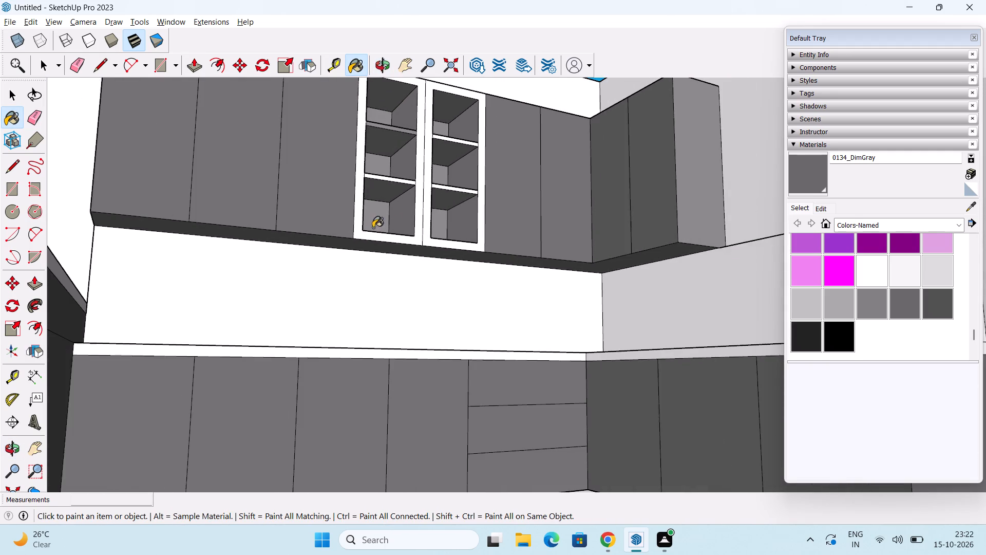
middle_drag(406, 225, 440, 314)
middle_drag(475, 300, 384, 381)
scroll(456, 251, up, 6)
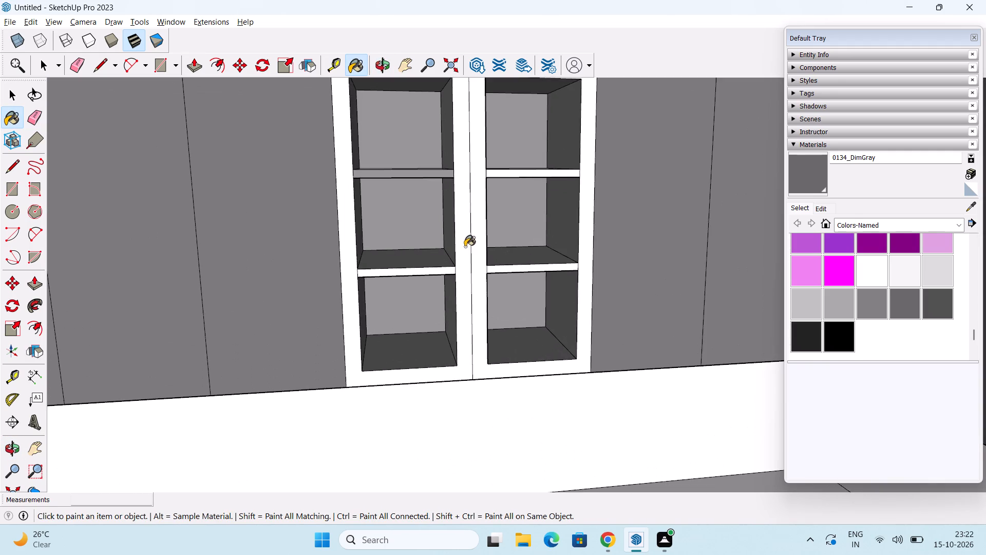
middle_drag(468, 259, 453, 214)
shift+middle_drag(479, 222, 473, 331)
middle_drag(464, 324, 460, 276)
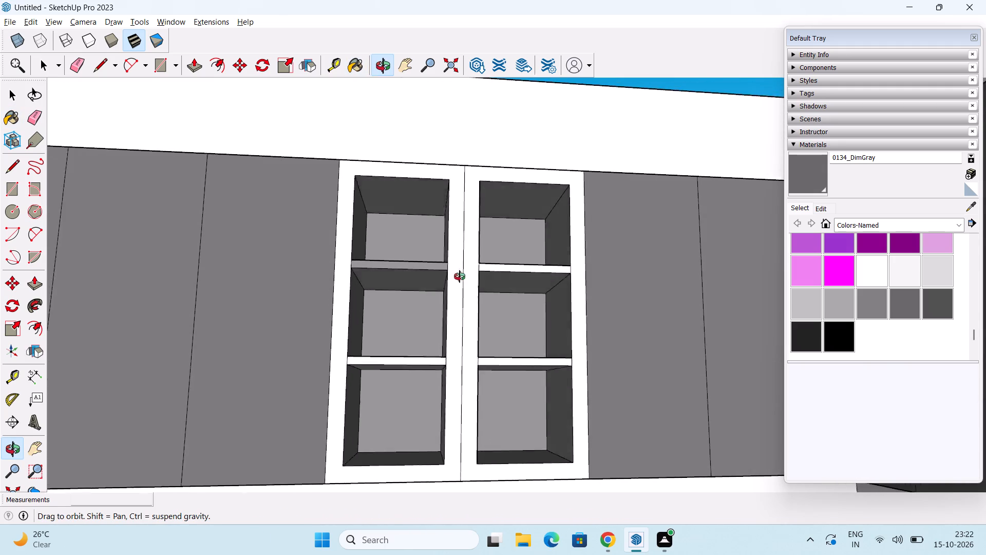
middle_drag(460, 276, 439, 271)
click(413, 212)
click(500, 200)
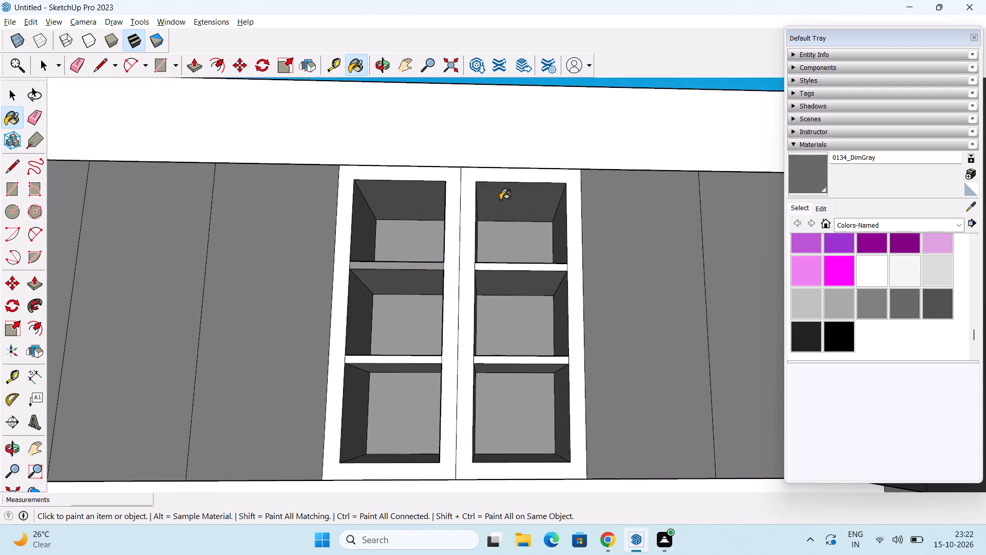
Paint the back panels of all six compartments in the wall run's open-shelf unit with 0134_DimGray.
click(419, 245)
click(494, 244)
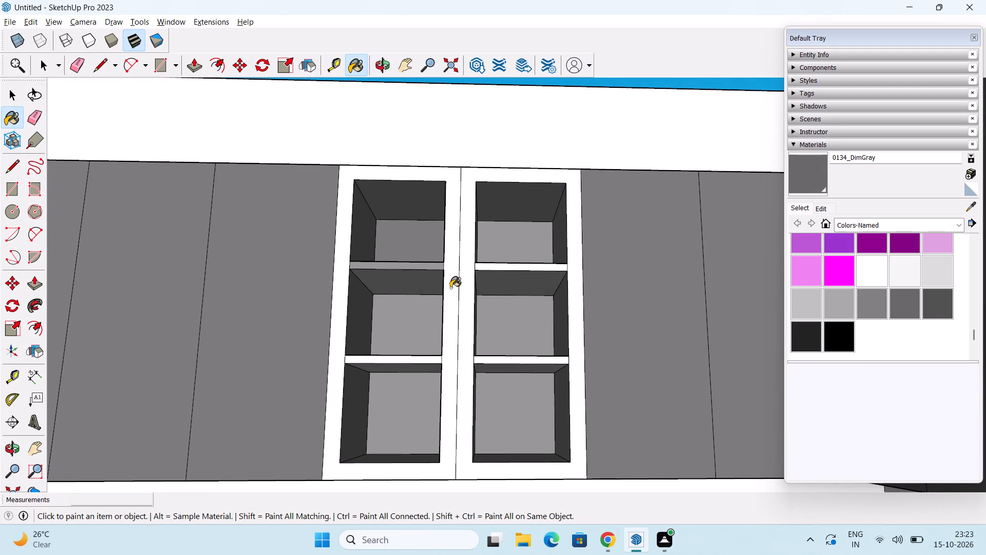
click(394, 314)
click(526, 314)
drag(381, 403, 392, 403)
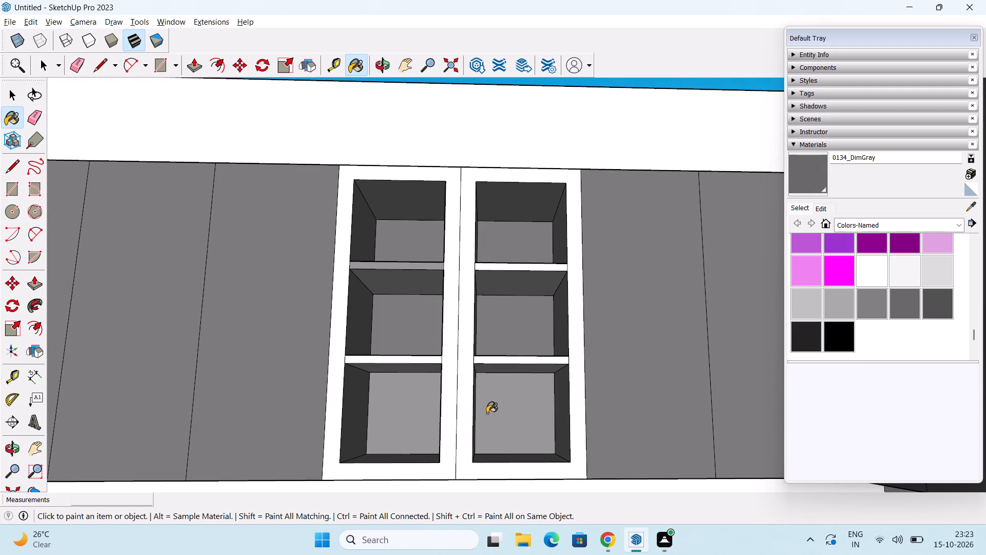
click(494, 414)
Paint the shelf tops and floors of all six compartments in the wall run's open-shelf unit with 0134_DimGray.
middle_drag(505, 406, 508, 554)
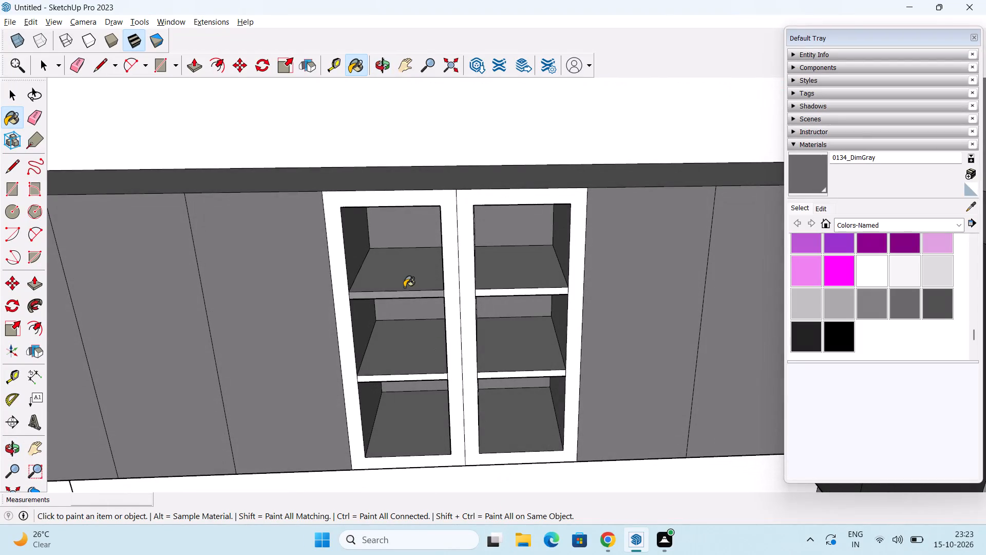
click(409, 283)
click(513, 273)
drag(420, 337, 438, 340)
click(502, 338)
drag(407, 416, 429, 417)
click(500, 424)
Paint the inner side walls nearest the peninsula in all six compartments of the wall run's open-shelf unit with 0134_DimGray.
middle_drag(531, 392, 385, 340)
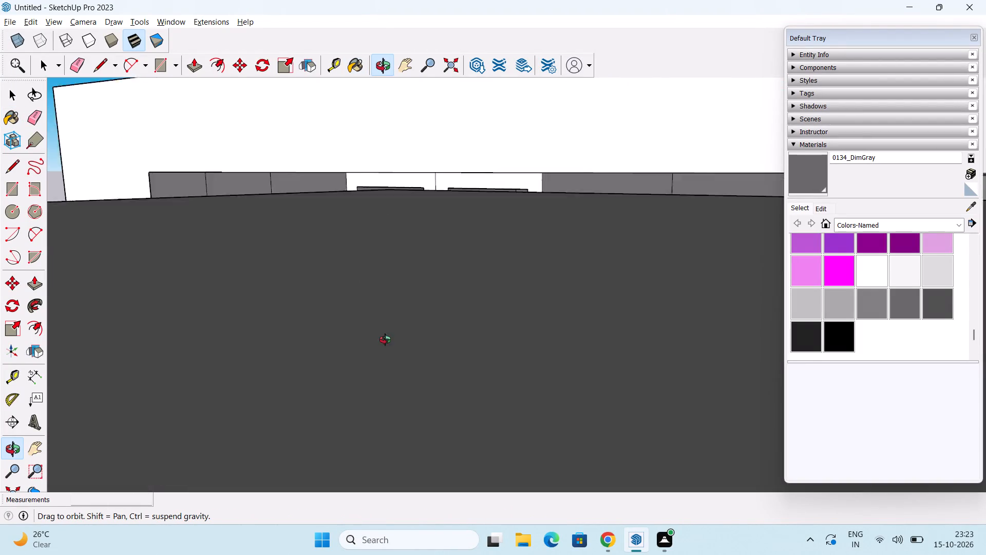
middle_drag(385, 340, 447, 366)
click(365, 228)
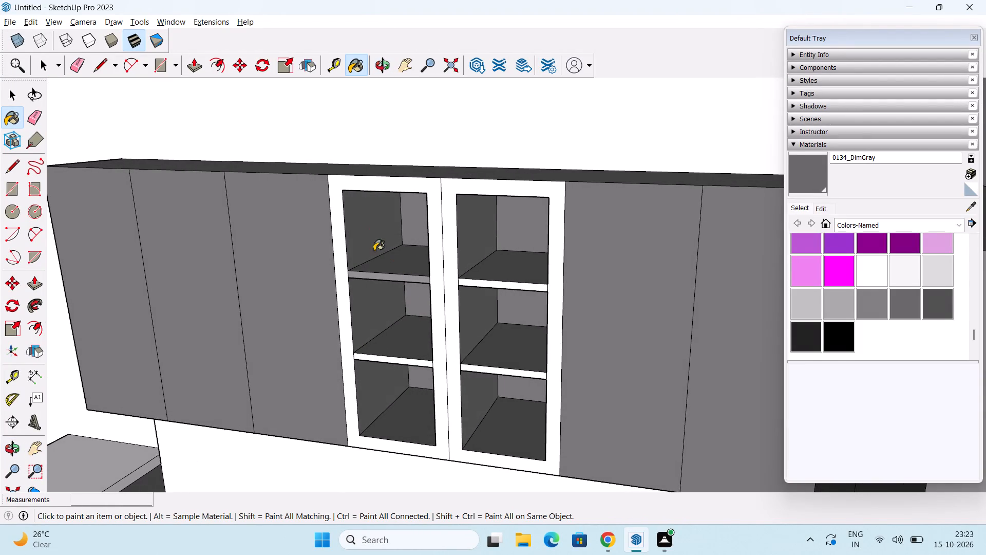
click(372, 314)
click(375, 391)
middle_drag(397, 387, 493, 366)
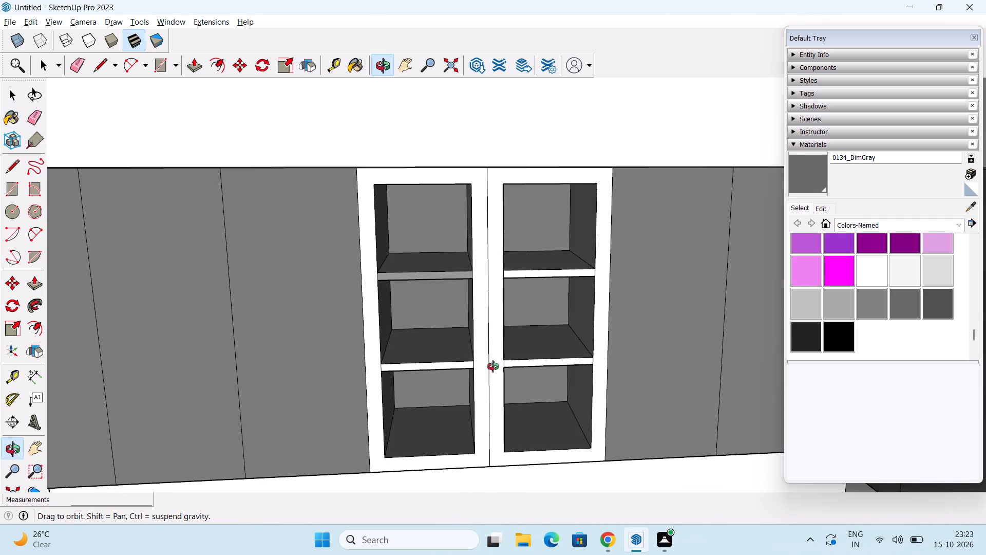
middle_drag(493, 366, 348, 380)
click(460, 229)
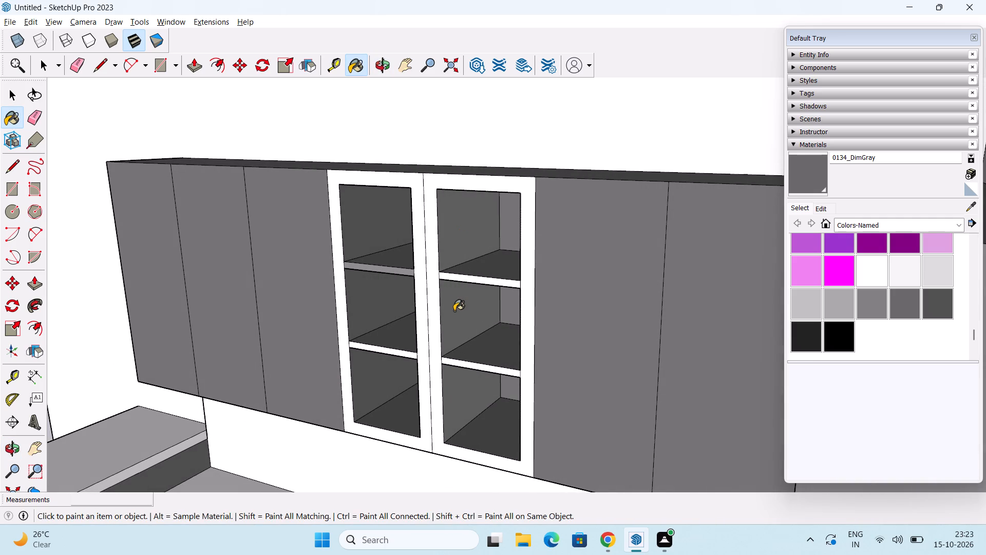
click(454, 311)
click(465, 397)
Paint the inner side walls nearest the room corner in all six compartments of the wall run's open-shelf unit with 0134_DimGray.
middle_drag(464, 396, 722, 350)
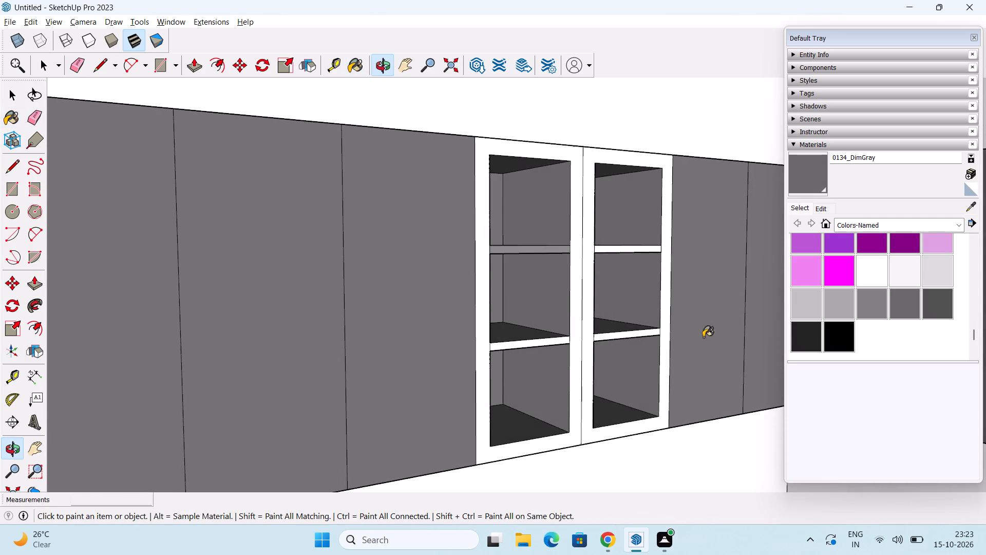
click(542, 220)
click(537, 297)
click(542, 373)
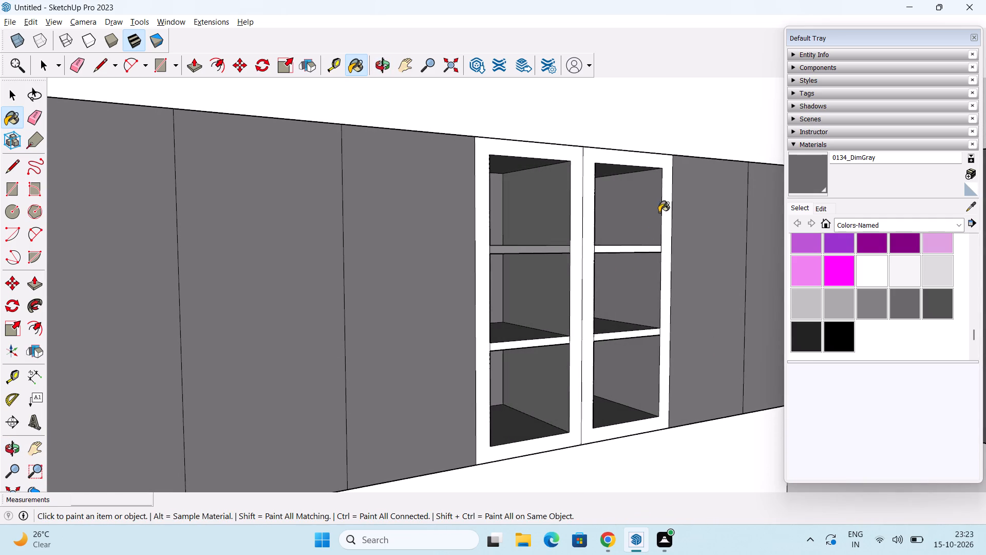
click(657, 209)
click(635, 273)
click(624, 358)
Go over the six back panels of the wall run's open-shelf unit once more with 0134_DimGray.
middle_drag(640, 362, 414, 386)
middle_drag(435, 322, 544, 322)
click(504, 212)
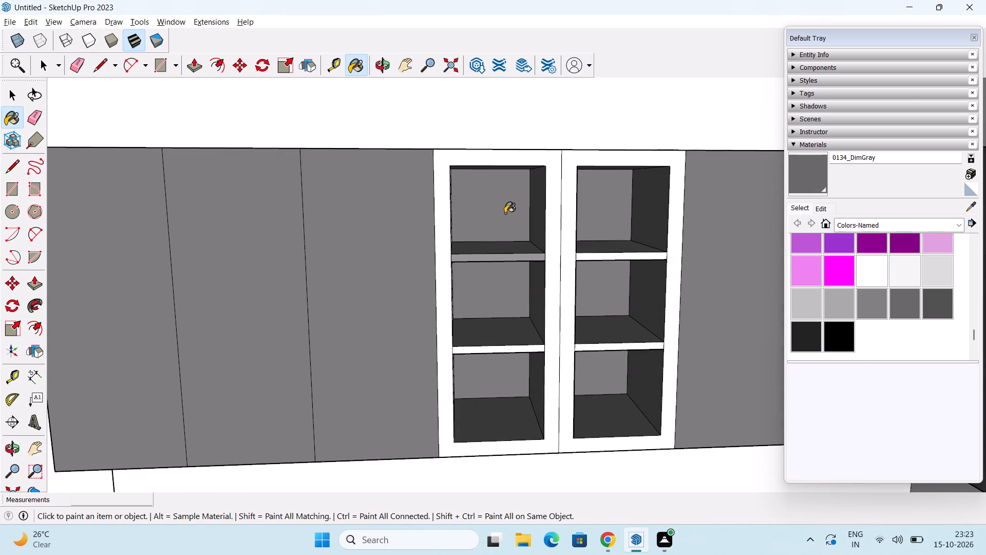
drag(498, 303, 501, 298)
click(500, 385)
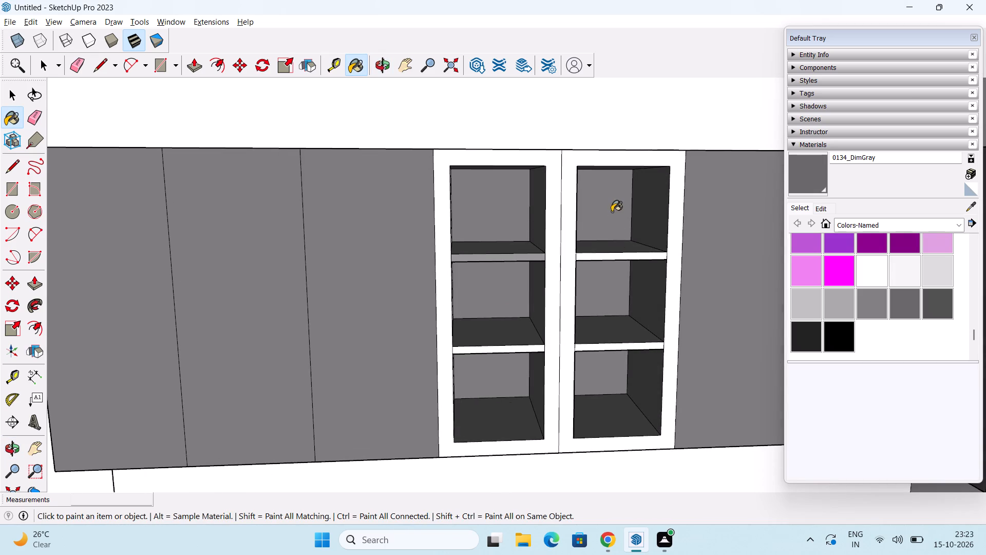
click(612, 212)
click(607, 298)
click(600, 387)
Paint the end panel and both doors on the short leg of the wall cabinet run with 0134_DimGray.
scroll(605, 370, down, 2)
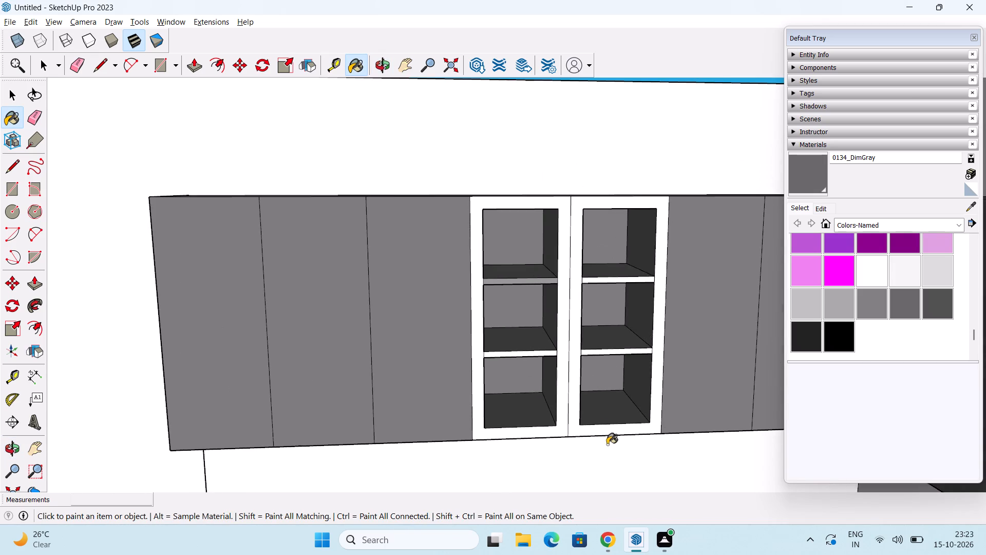
middle_drag(624, 424, 675, 417)
scroll(681, 415, down, 5)
middle_drag(579, 432, 734, 452)
scroll(591, 403, down, 1)
middle_drag(590, 403, 479, 350)
middle_drag(610, 338, 622, 306)
shift+middle_drag(629, 305, 560, 321)
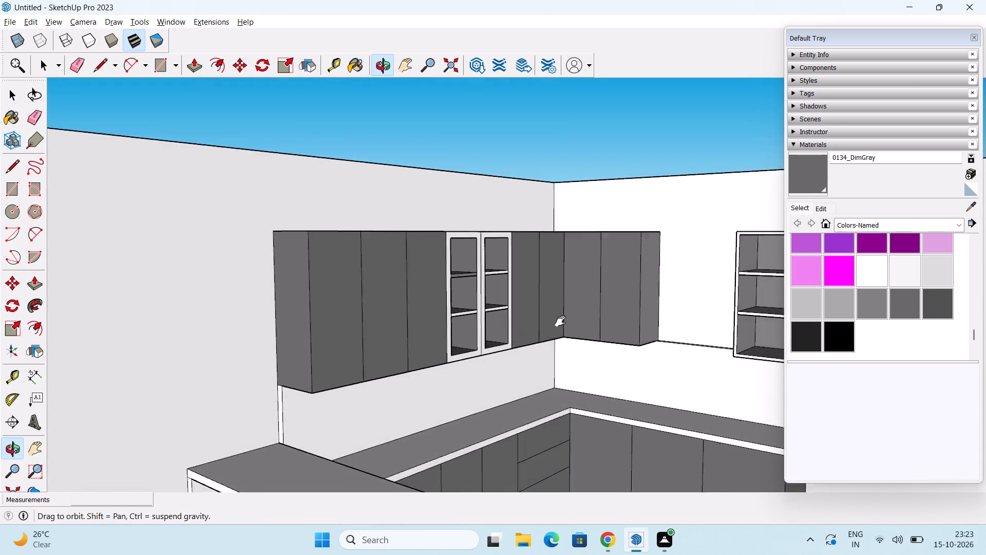
shift+middle_drag(560, 321, 466, 350)
middle_drag(510, 354, 591, 381)
scroll(510, 354, down, 1)
scroll(585, 371, up, 4)
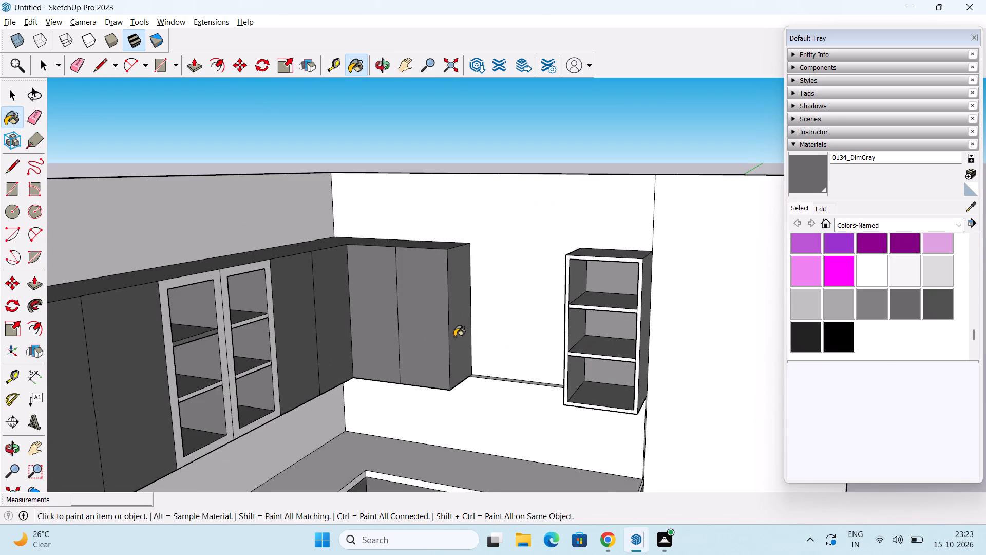
click(454, 335)
click(415, 335)
drag(361, 327, 365, 326)
Paint the top, both outer sides and the underside of the separate open-shelf wall cabinet with 0134_DimGray.
middle_drag(572, 299, 627, 351)
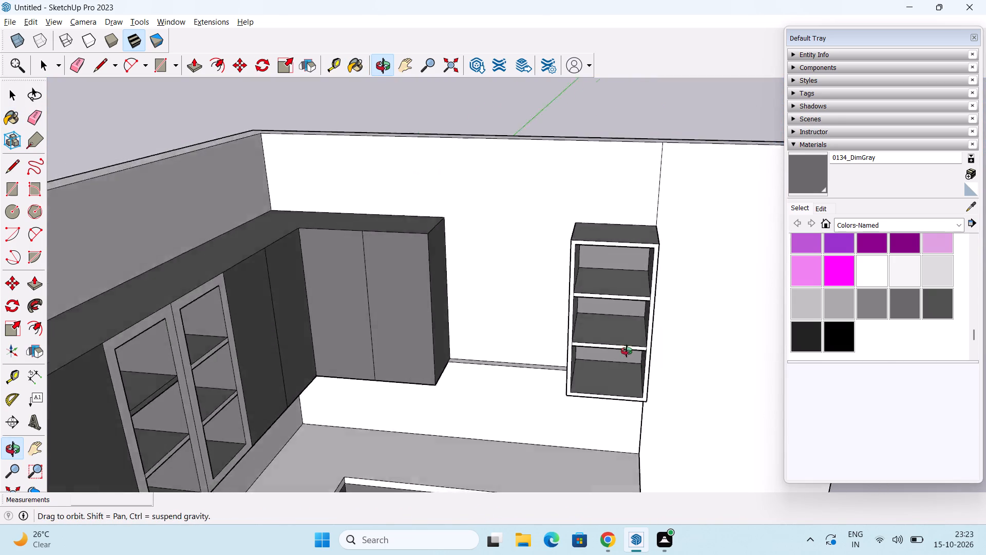
middle_drag(627, 351, 673, 425)
click(618, 224)
middle_drag(566, 313, 720, 307)
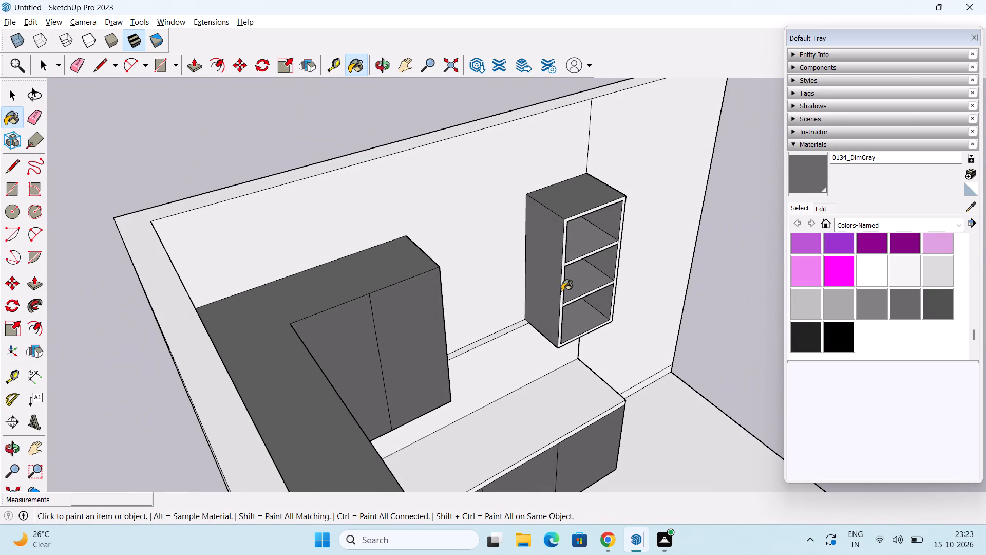
click(548, 287)
middle_drag(627, 289, 353, 295)
middle_drag(568, 351, 513, 295)
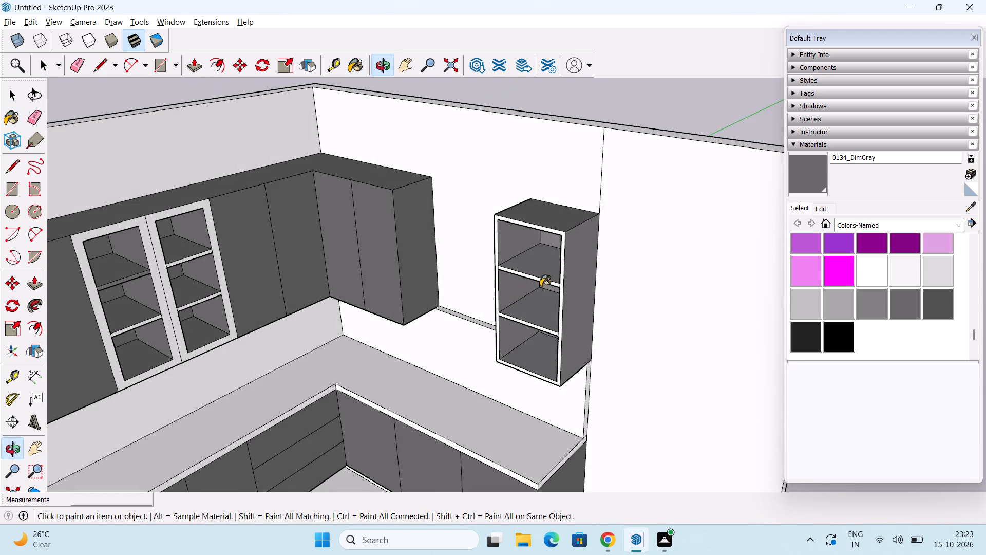
click(586, 288)
middle_drag(527, 385, 608, 265)
scroll(548, 358, up, 4)
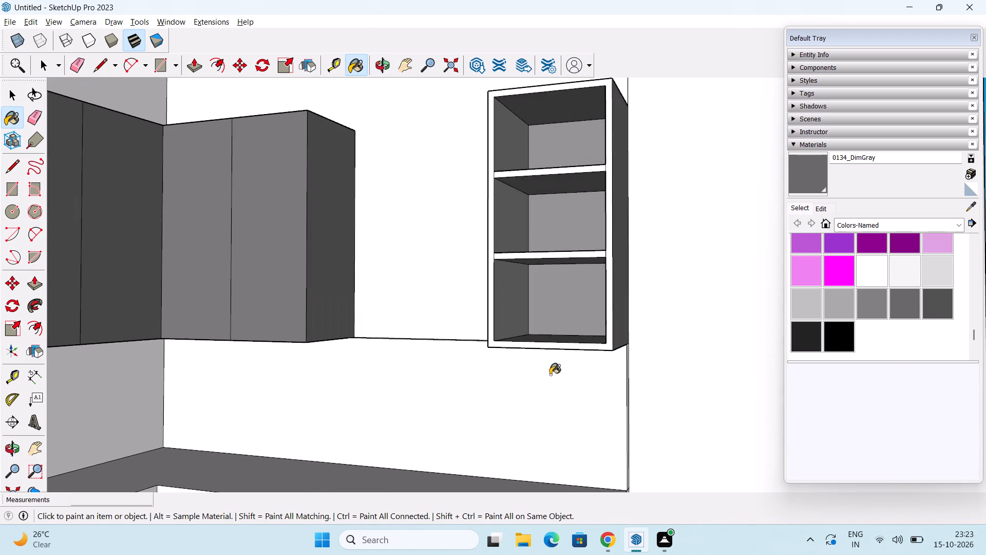
scroll(550, 375, up, 2)
middle_drag(558, 367, 614, 290)
click(580, 320)
Paint the separate open-shelf cabinet's back panels, inner sides nearest the corner, top compartment ceiling and bottom compartment floor with 0134_DimGray.
scroll(582, 316, down, 1)
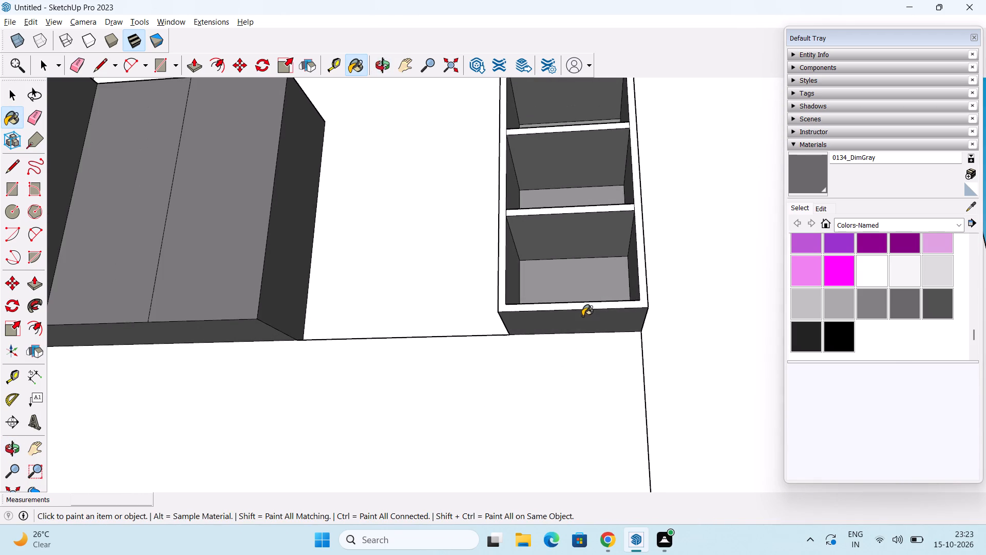
shift+middle_drag(599, 291, 612, 342)
middle_drag(613, 340, 516, 440)
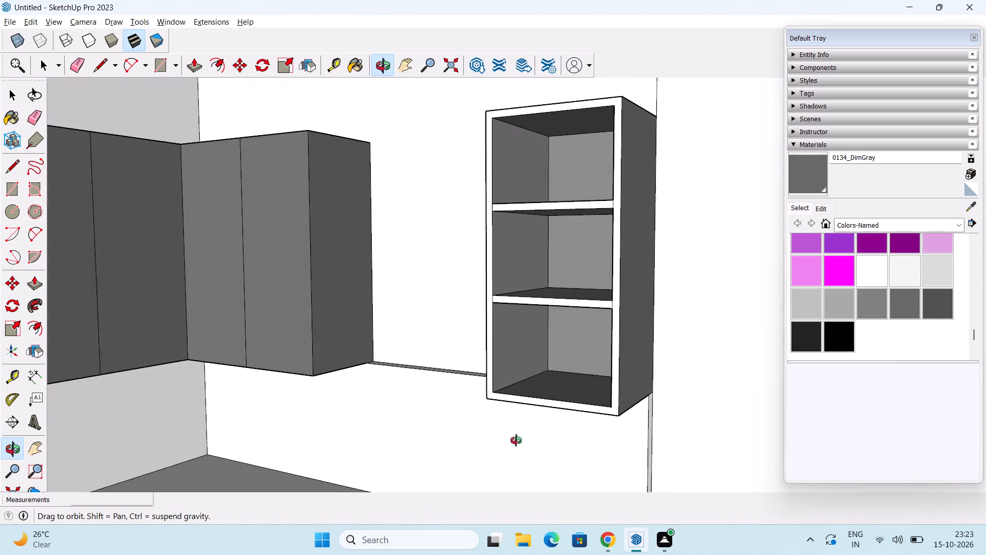
middle_drag(516, 440, 516, 441)
click(591, 152)
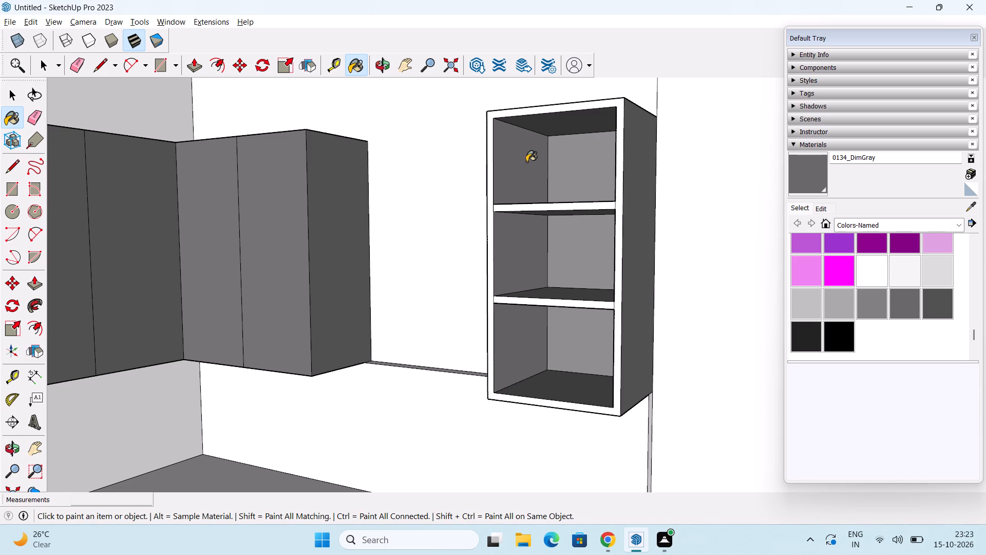
click(514, 167)
click(580, 128)
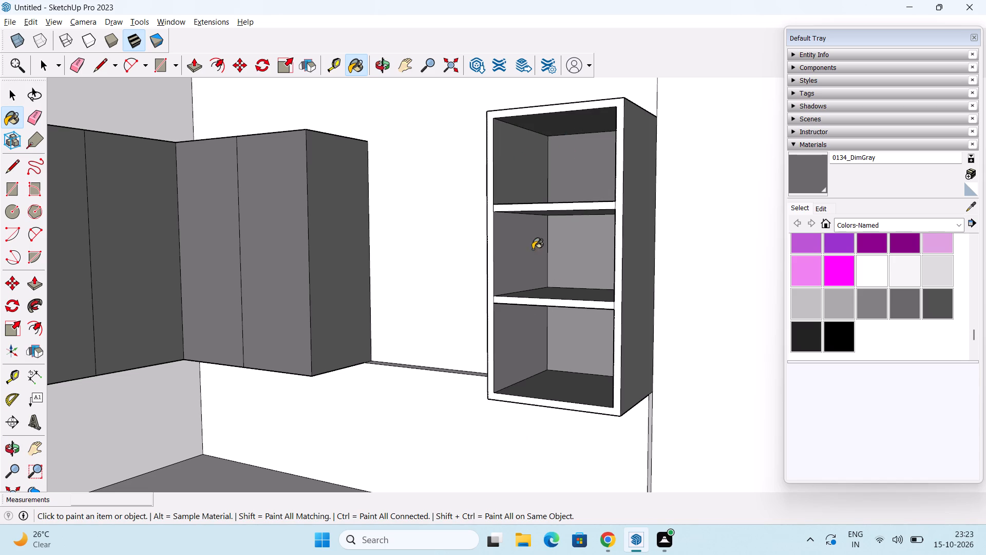
click(580, 259)
drag(501, 269, 506, 268)
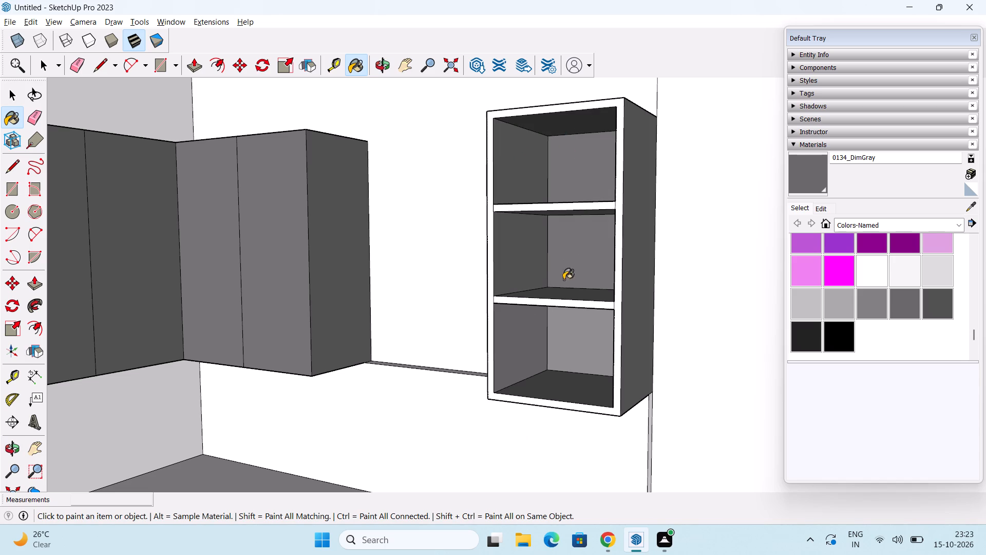
click(572, 335)
click(522, 353)
click(576, 381)
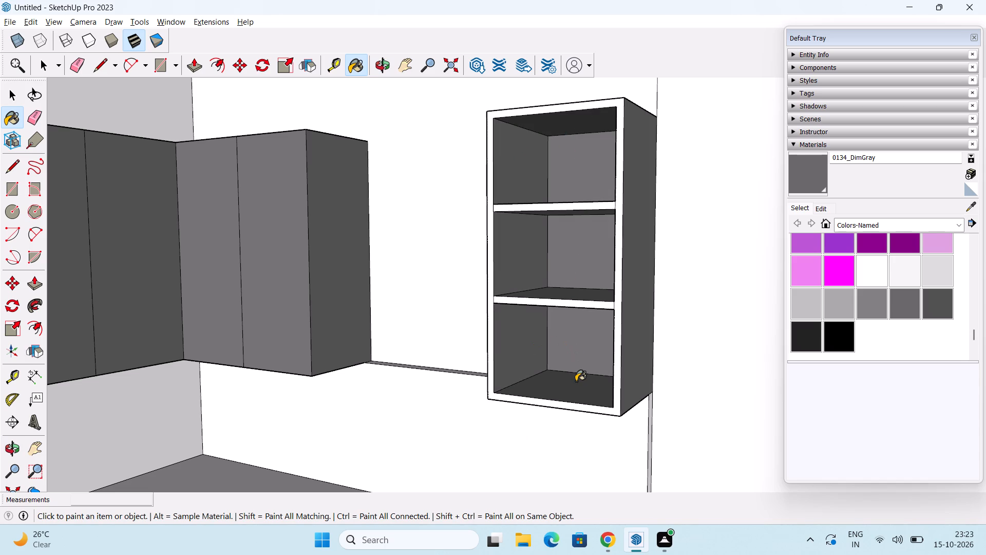
Paint the remaining compartment ceilings and shelf tops inside the separate open-shelf cabinet with 0134_DimGray.
middle_drag(567, 325, 584, 288)
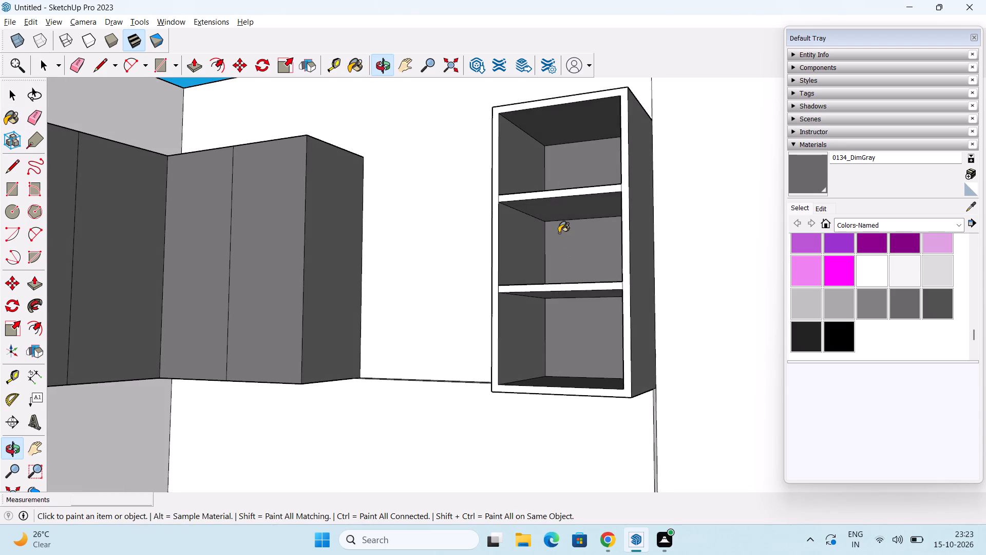
click(563, 215)
middle_drag(577, 226, 580, 326)
click(577, 319)
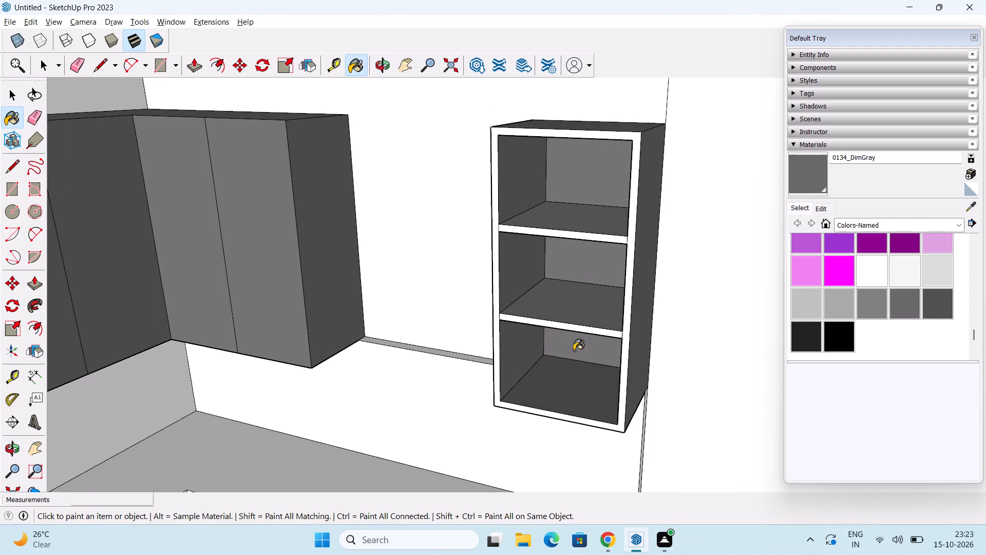
middle_drag(576, 379, 633, 252)
click(592, 294)
middle_drag(609, 320, 528, 341)
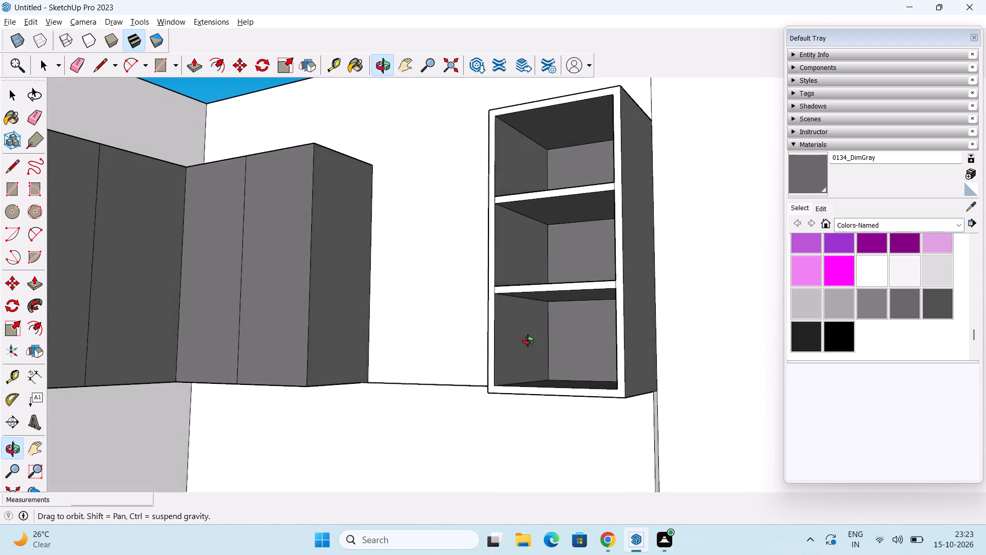
middle_drag(528, 341, 584, 434)
click(575, 217)
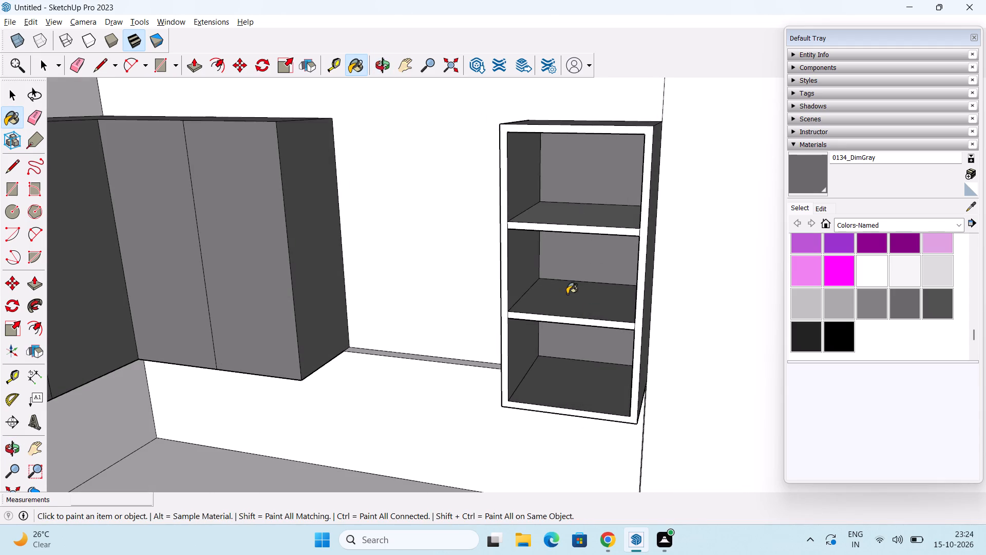
Paint the three inner side walls farthest from the corner in the separate open-shelf cabinet with 0134_DimGray, touching up the top back panel.
middle_drag(584, 285, 666, 270)
click(606, 169)
click(641, 179)
middle_drag(590, 332, 666, 310)
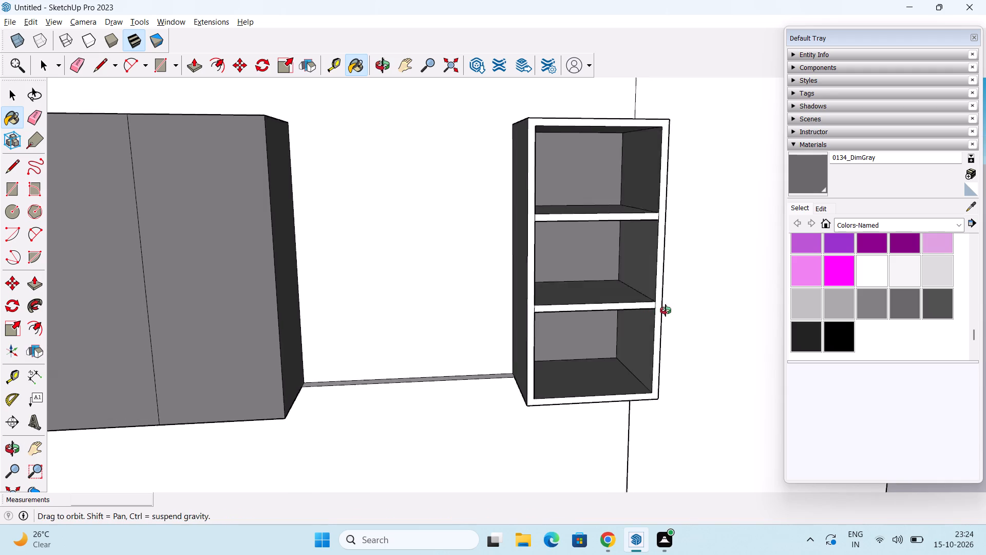
middle_drag(666, 310, 695, 307)
drag(625, 247, 630, 246)
click(632, 329)
Go over both outer sides and the underside of the separate open-shelf cabinet again with 0134_DimGray.
middle_drag(634, 405, 487, 371)
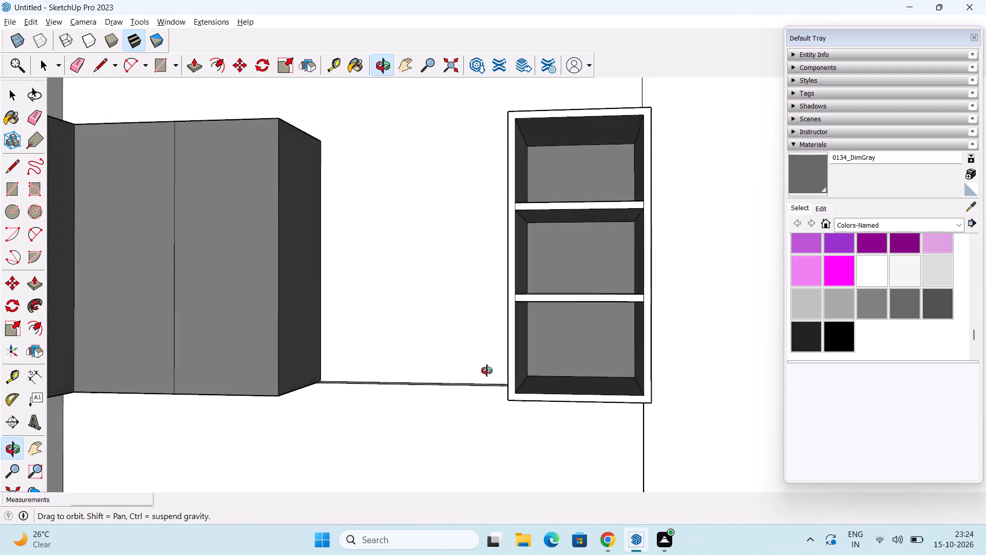
middle_drag(487, 371, 601, 278)
click(522, 281)
middle_drag(585, 406, 594, 357)
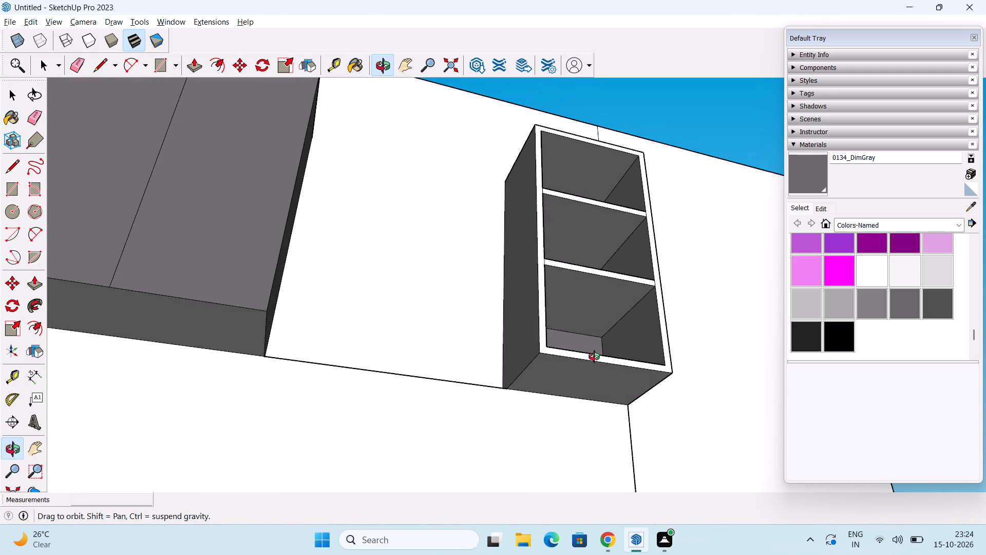
middle_drag(594, 357, 590, 358)
click(587, 372)
click(606, 380)
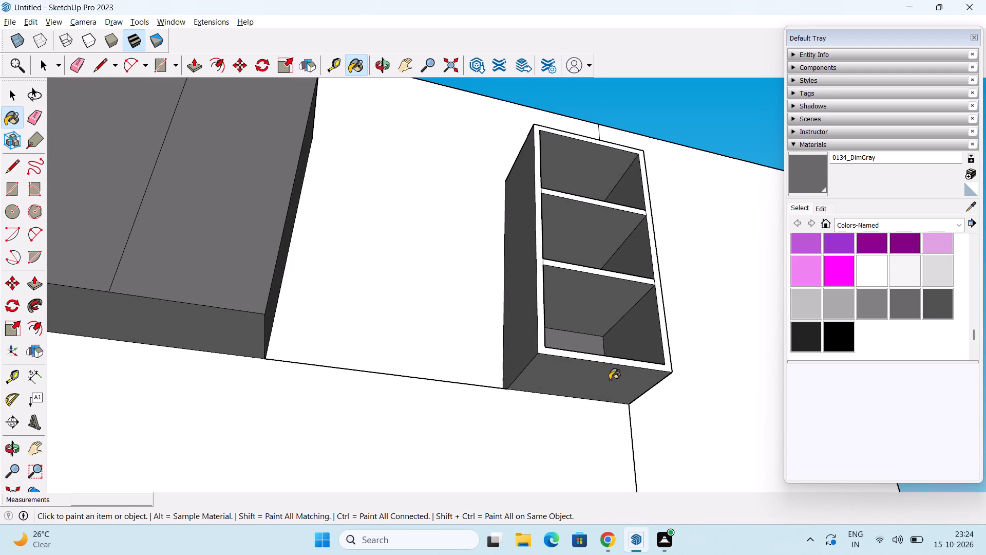
middle_drag(663, 349, 441, 441)
click(620, 321)
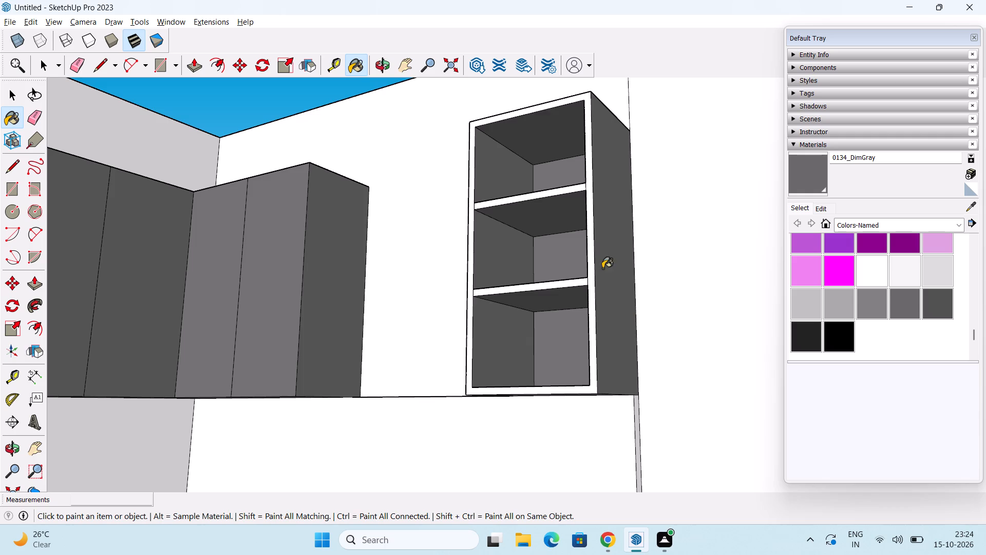
Paint the top of the separate open-shelf cabinet with 0134_DimGray.
scroll(606, 259, down, 1)
middle_drag(619, 177, 653, 354)
click(609, 186)
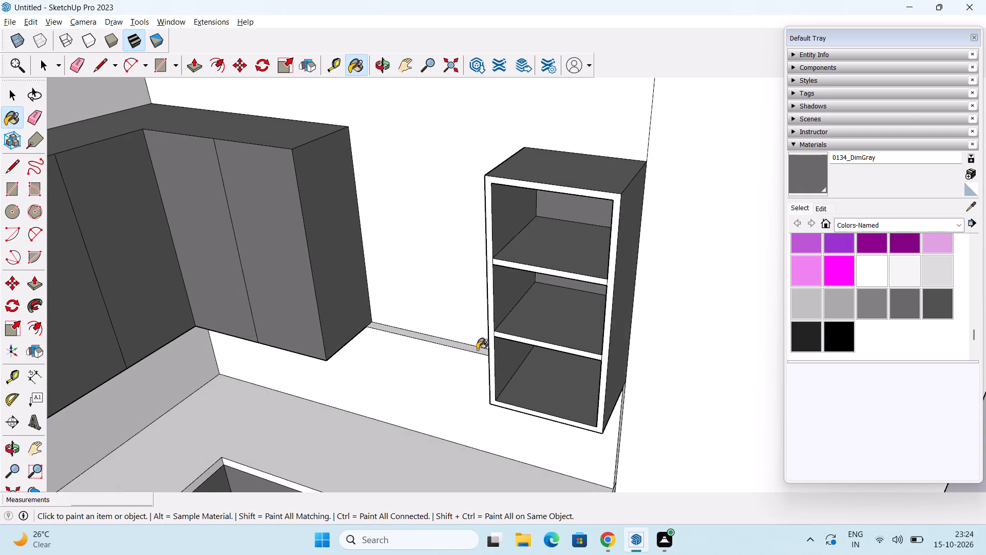
Paint the first three front strips of the peninsula's fluted panel, starting at the wall end, with 0134_DimGray.
scroll(479, 349, down, 2)
middle_drag(460, 373, 475, 391)
scroll(476, 391, down, 3)
middle_drag(479, 391, 508, 366)
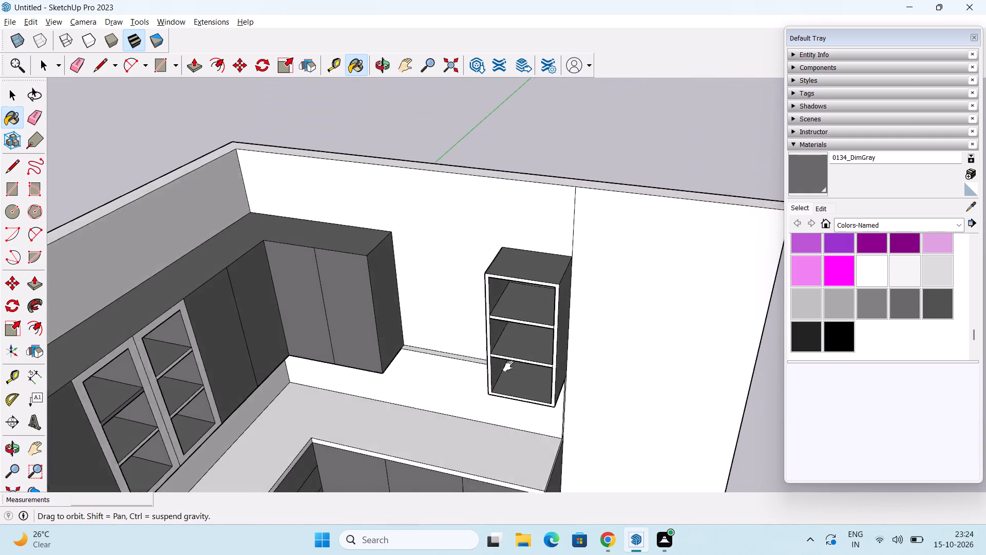
middle_drag(508, 366, 639, 206)
scroll(641, 214, down, 3)
shift+middle_drag(538, 380, 583, 306)
middle_drag(516, 383, 586, 318)
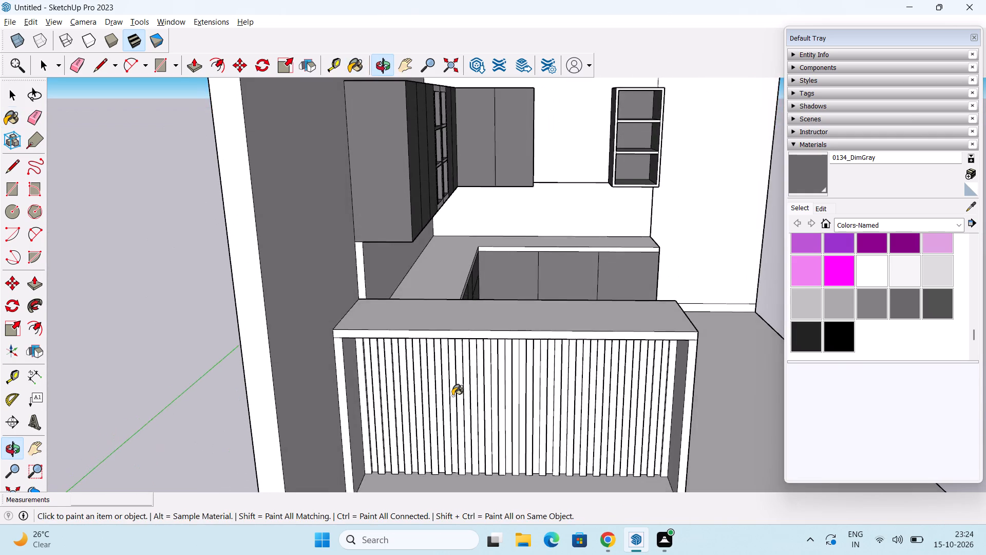
scroll(449, 395, up, 4)
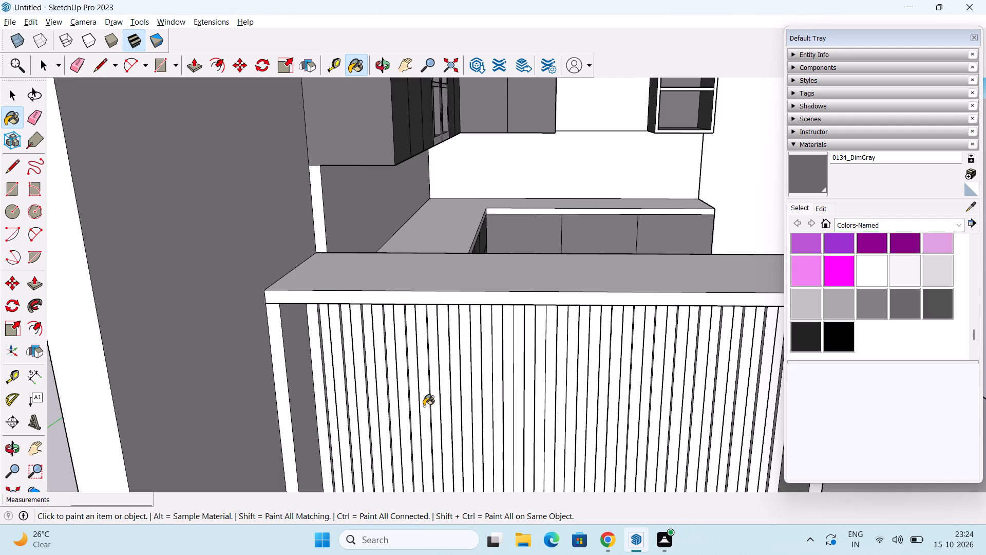
middle_drag(424, 406, 514, 321)
middle_drag(503, 344, 402, 377)
scroll(378, 369, up, 2)
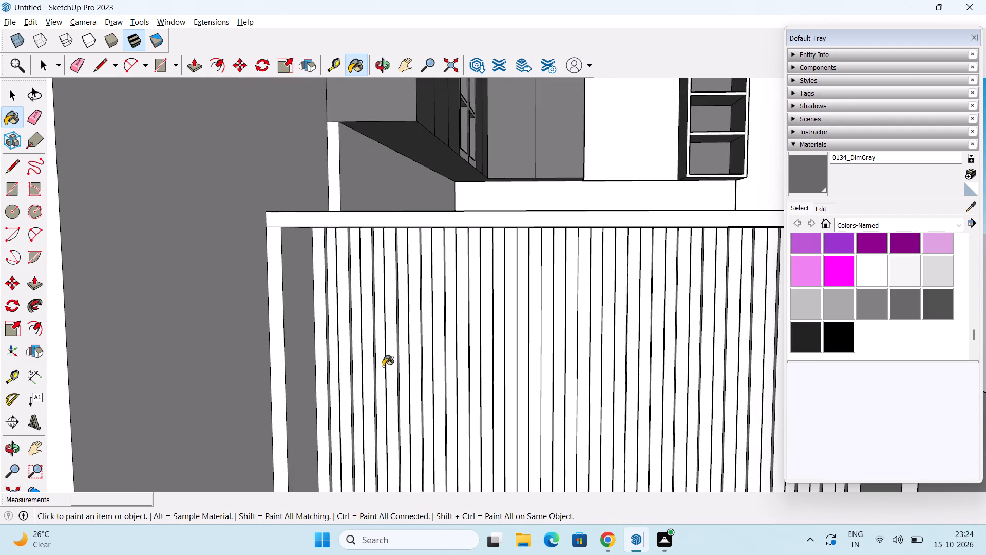
scroll(393, 362, down, 1)
middle_drag(395, 362, 373, 371)
scroll(343, 364, up, 2)
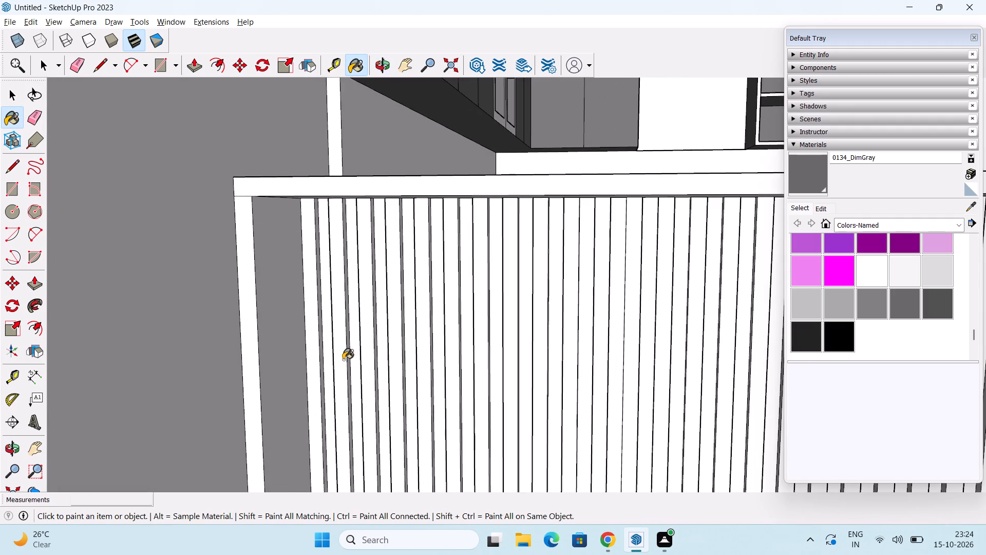
click(314, 318)
click(327, 314)
click(340, 317)
Paint the next seven front strips of the peninsula's fluted panel, moving away from the wall end, with 0134_DimGray.
middle_drag(401, 327, 458, 357)
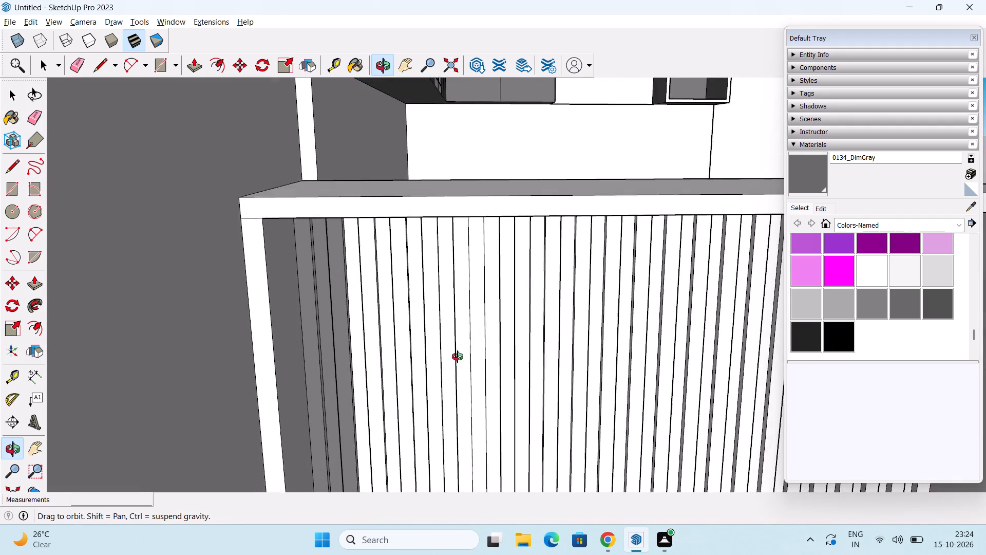
middle_drag(458, 357, 437, 359)
scroll(381, 357, up, 2)
click(352, 330)
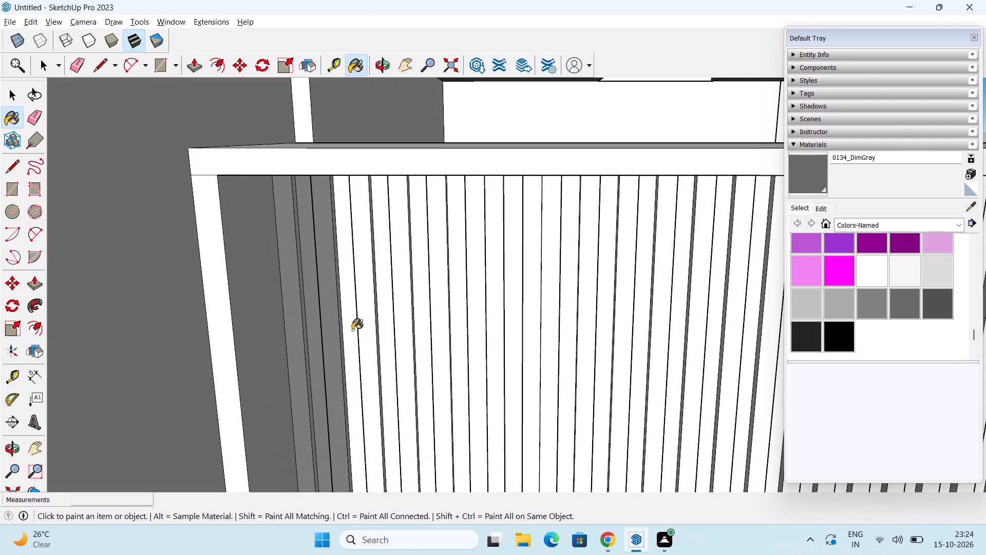
click(368, 325)
drag(382, 323, 390, 321)
drag(407, 319, 413, 319)
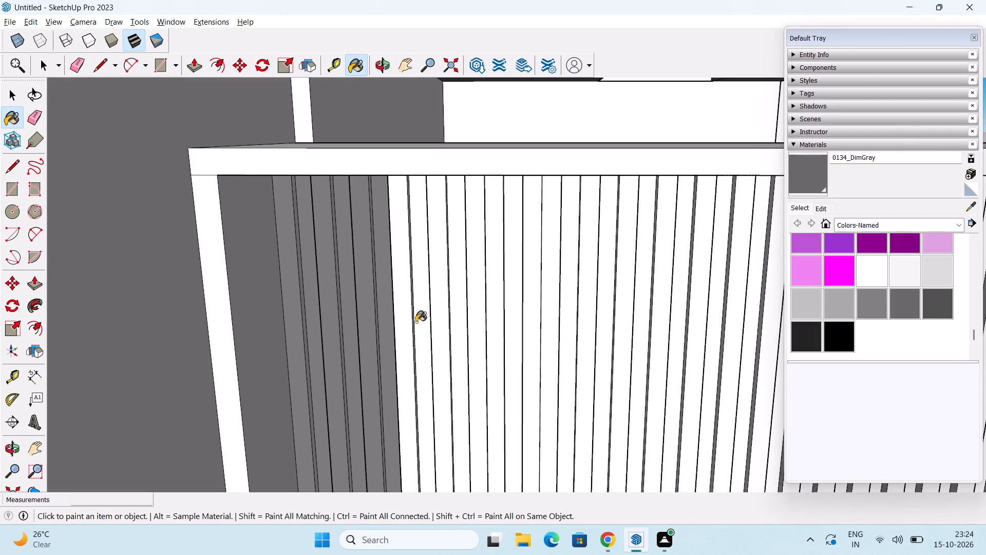
click(406, 324)
click(424, 322)
drag(442, 320, 447, 320)
click(463, 320)
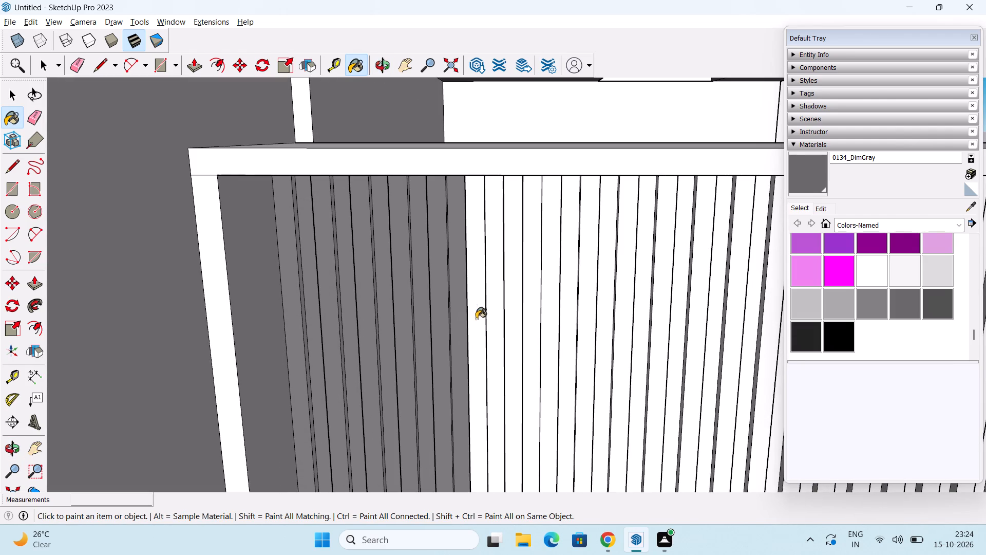
Paint the following five front strips of the peninsula's fluted panel with 0134_DimGray, leaving no unpainted strip between them.
click(483, 319)
click(497, 319)
click(515, 319)
drag(528, 319, 544, 321)
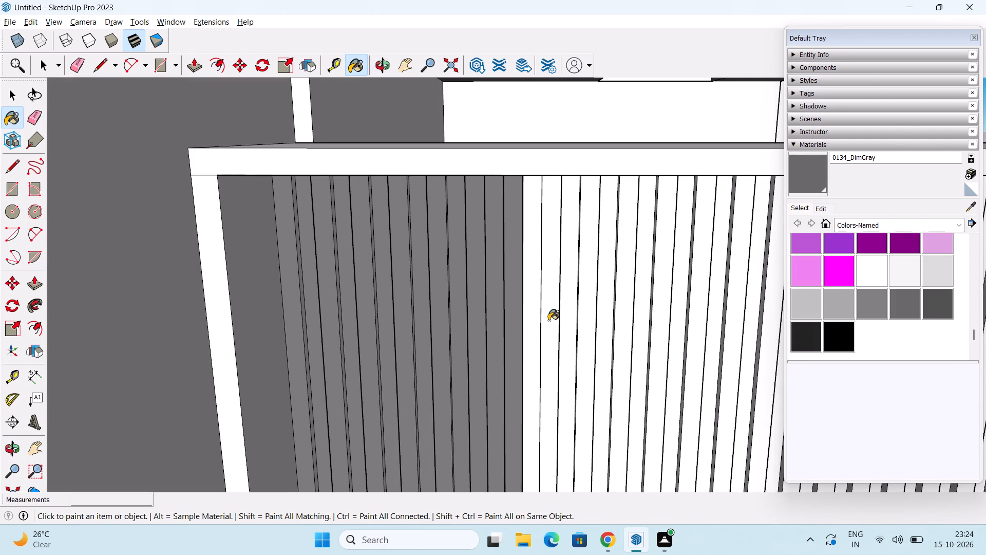
drag(528, 326, 544, 326)
drag(538, 330, 543, 330)
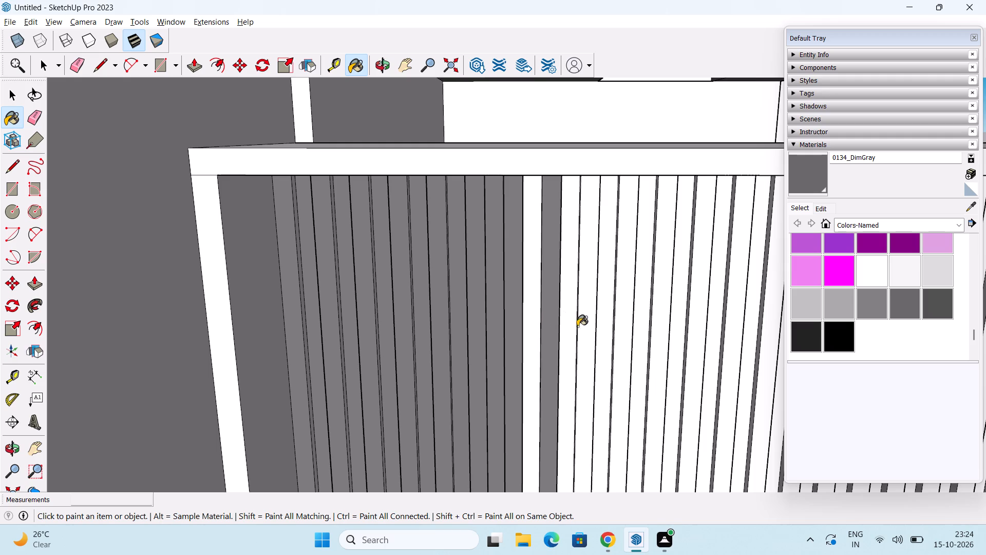
click(530, 340)
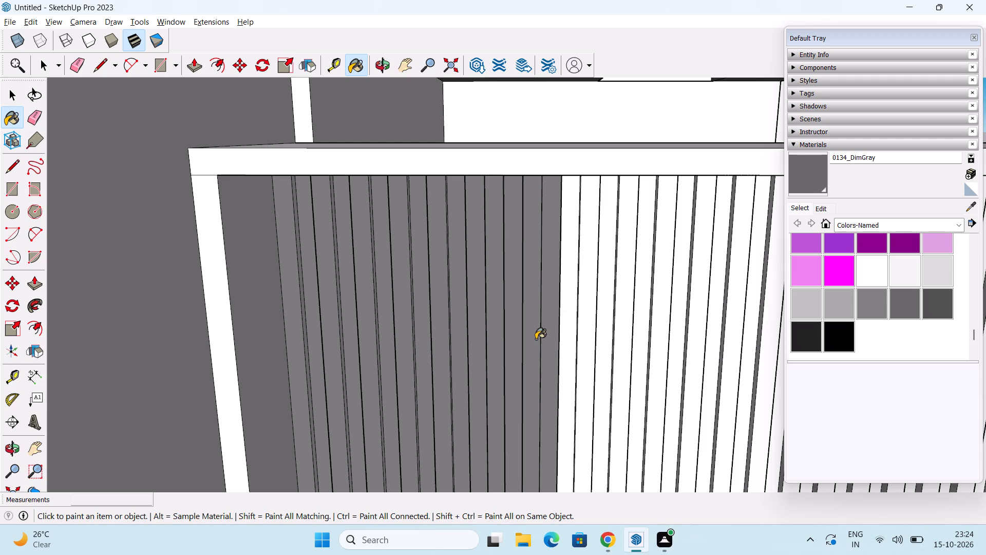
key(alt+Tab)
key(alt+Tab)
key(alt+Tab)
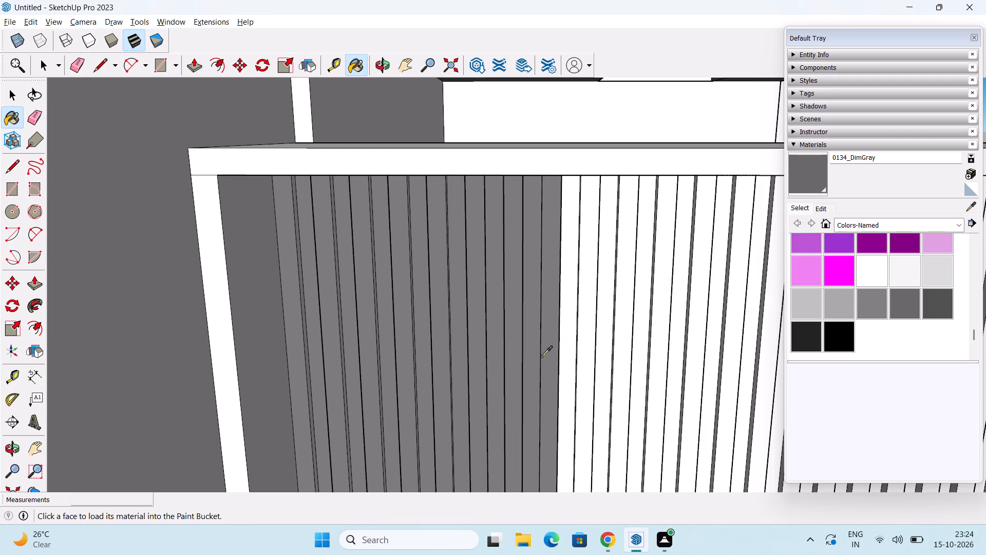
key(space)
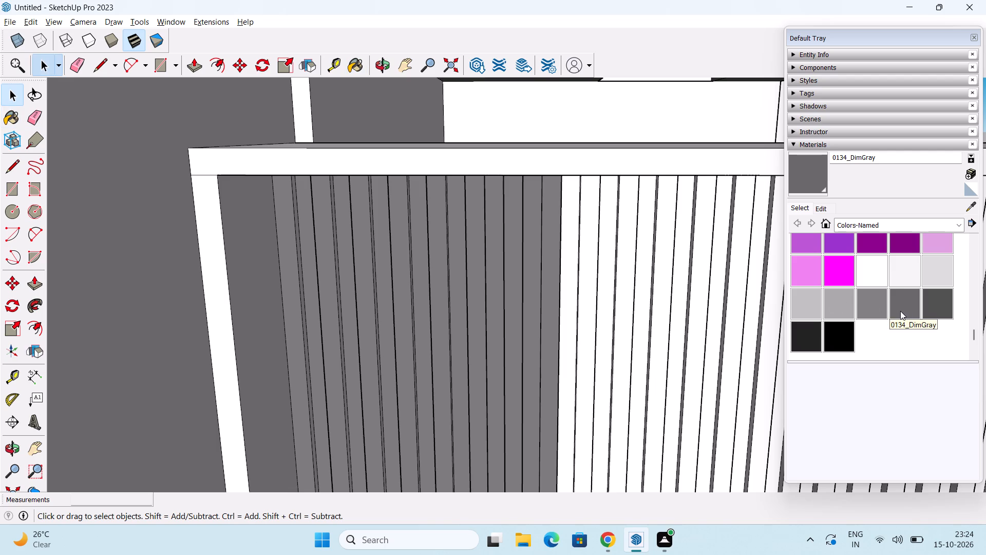
Pick 0134_DimGray again and paint the next six front strips, reaching the middle of the peninsula's fluted panel.
click(900, 311)
click(563, 370)
click(586, 367)
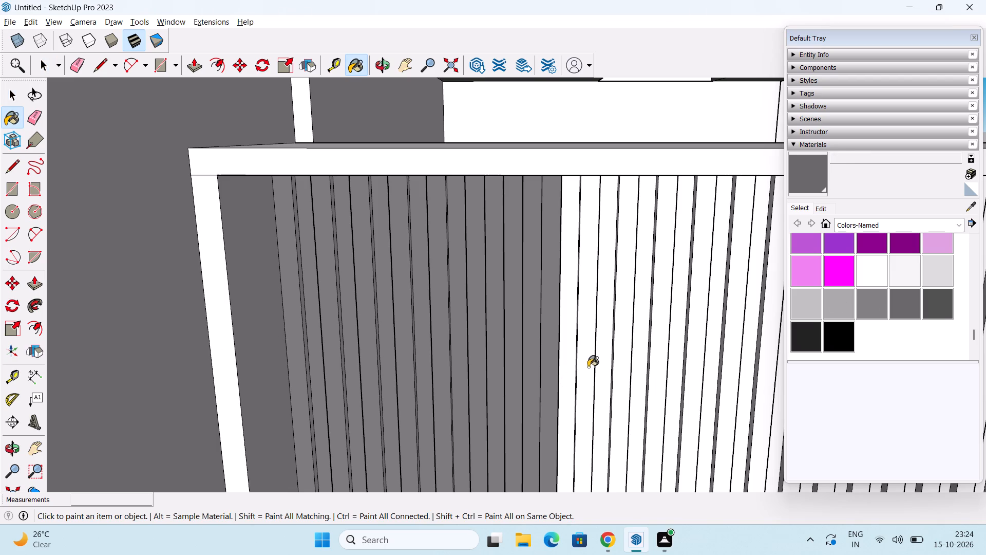
click(606, 364)
click(623, 365)
click(647, 362)
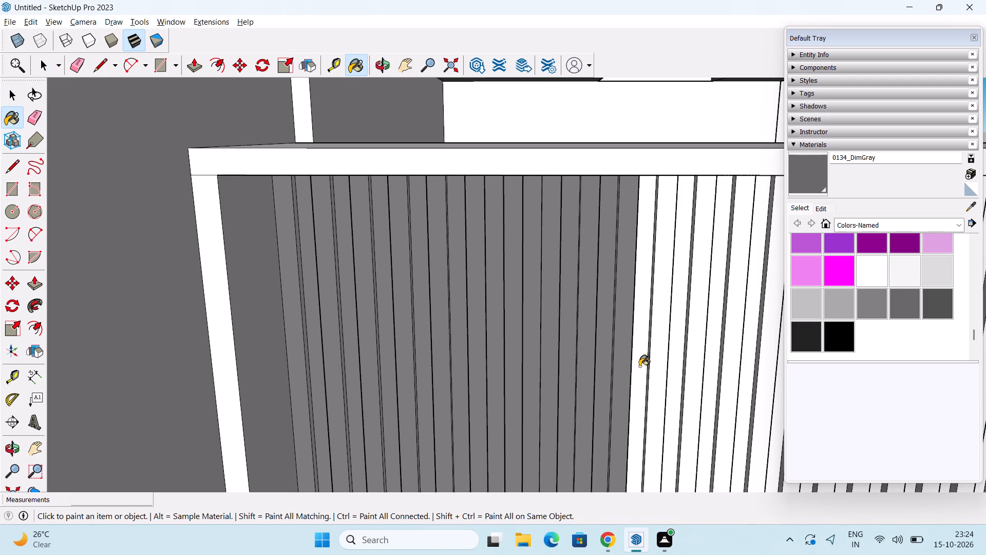
drag(631, 367, 636, 367)
drag(655, 365, 663, 365)
click(672, 363)
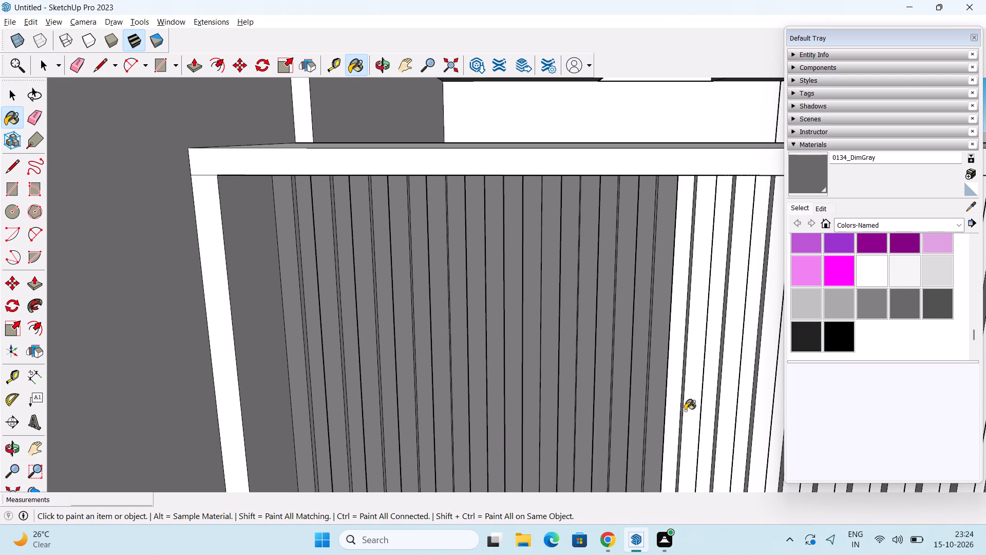
Paint the next six front strips past the middle of the peninsula's fluted panel with 0134_DimGray, filling any skipped strip.
middle_drag(725, 408, 764, 411)
shift+middle_drag(684, 413, 355, 422)
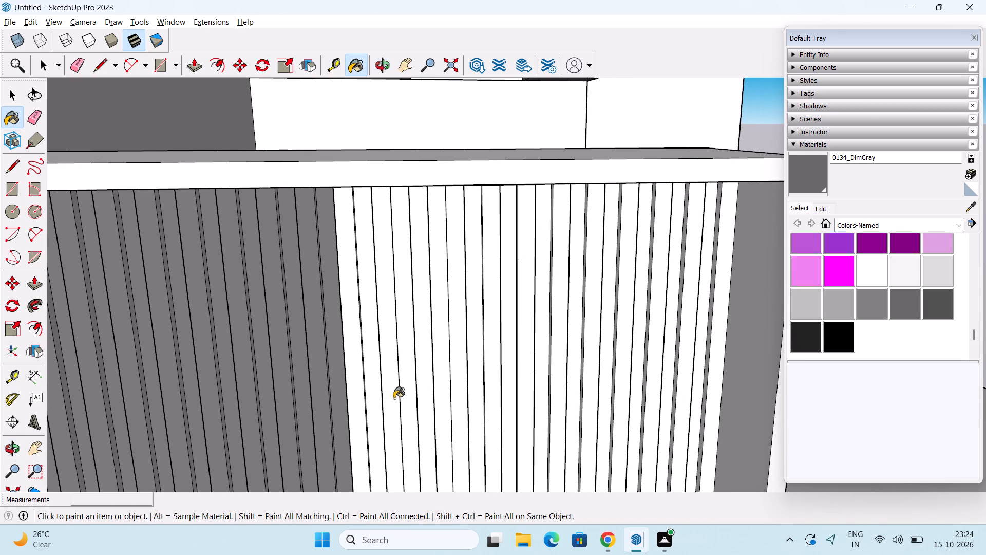
click(363, 392)
drag(375, 393, 381, 393)
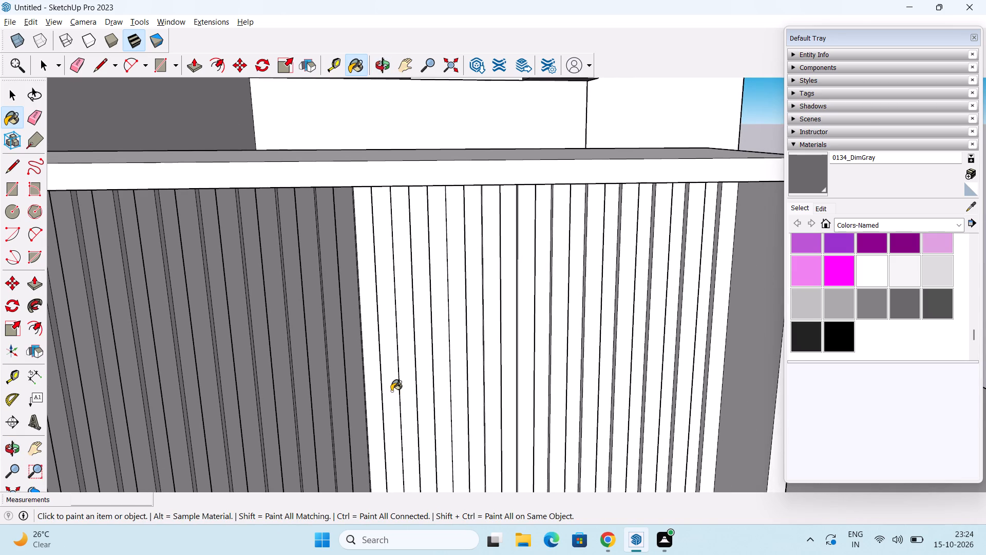
click(374, 393)
drag(387, 392, 406, 392)
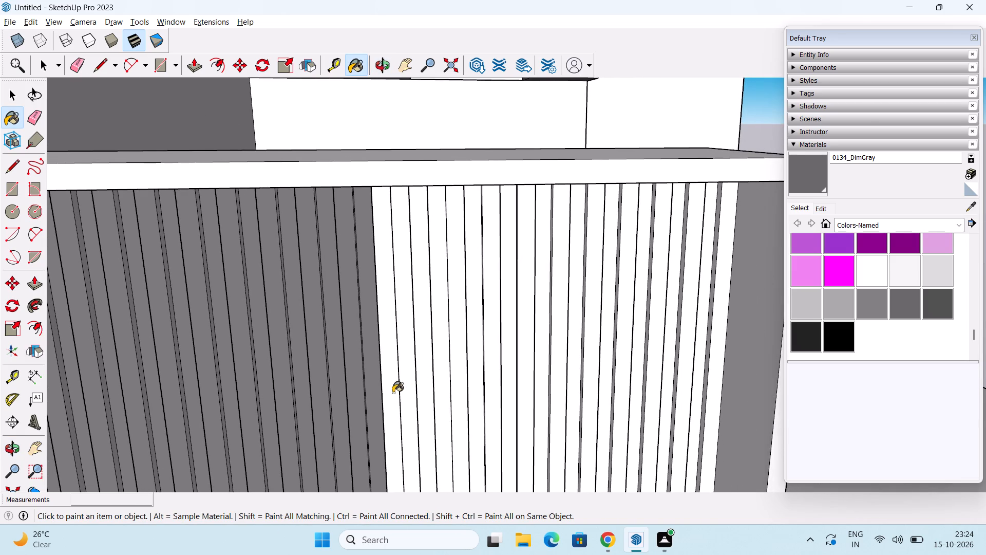
drag(392, 393, 399, 392)
drag(390, 394, 400, 394)
click(393, 395)
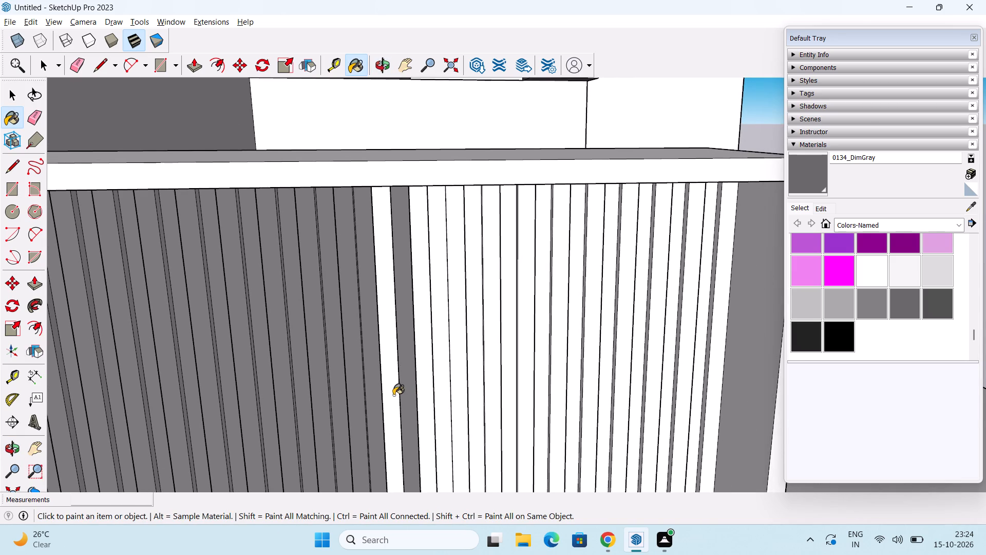
click(428, 395)
click(449, 394)
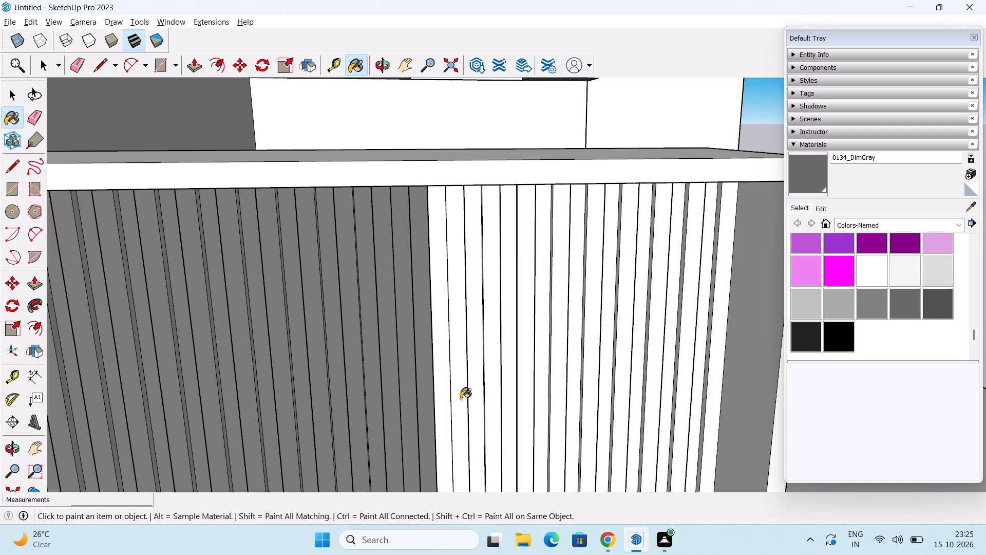
Paint the next eight front strips of the peninsula's fluted panel toward its free end with 0134_DimGray.
click(462, 398)
click(479, 402)
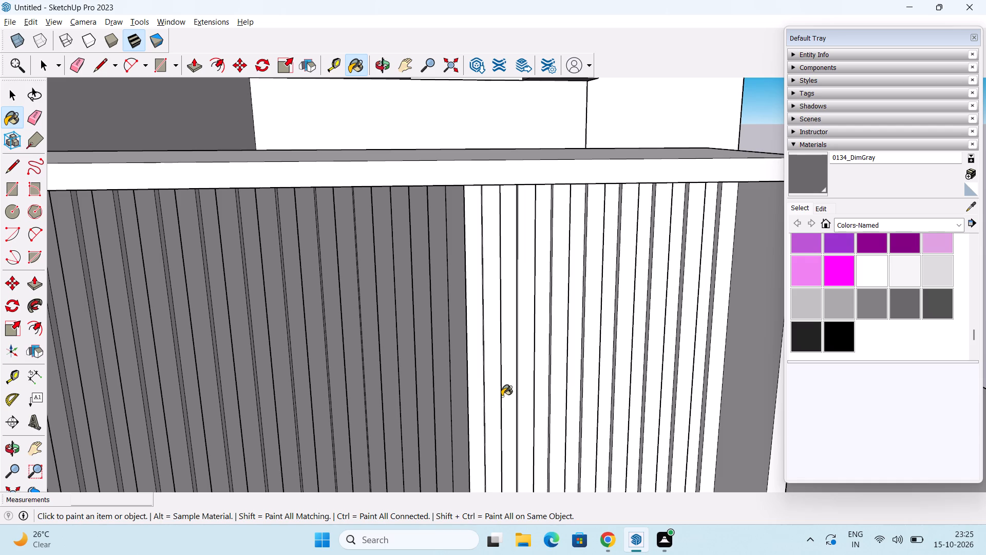
click(495, 398)
click(509, 395)
click(526, 392)
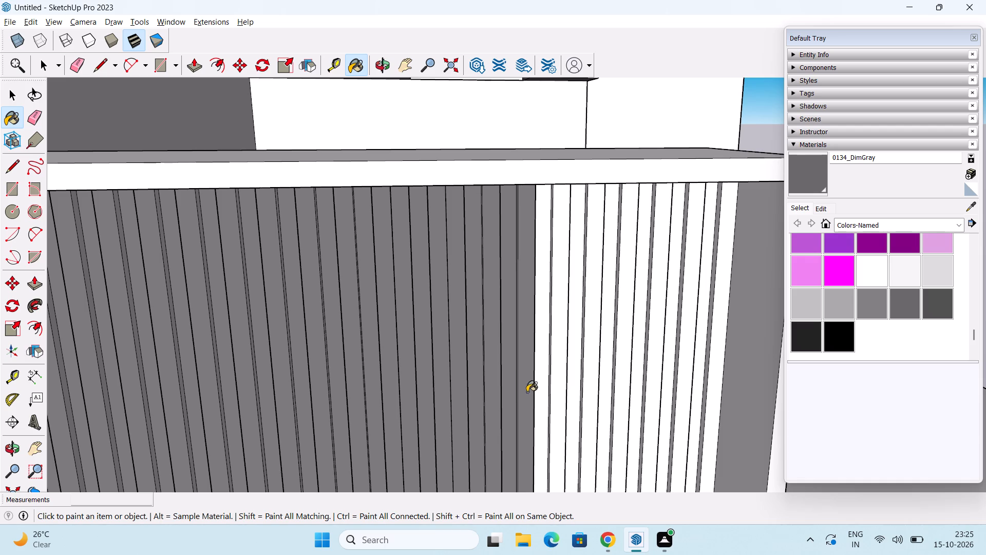
click(542, 391)
click(555, 388)
click(575, 387)
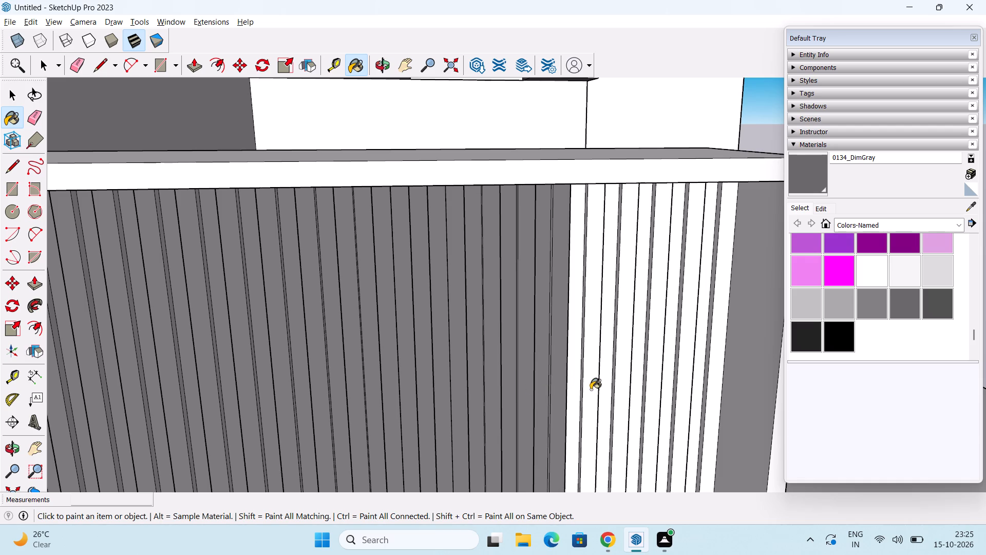
Paint the remaining front strips of the fluted panel up to the peninsula's free end with 0134_DimGray.
click(591, 390)
click(605, 387)
click(621, 385)
click(636, 386)
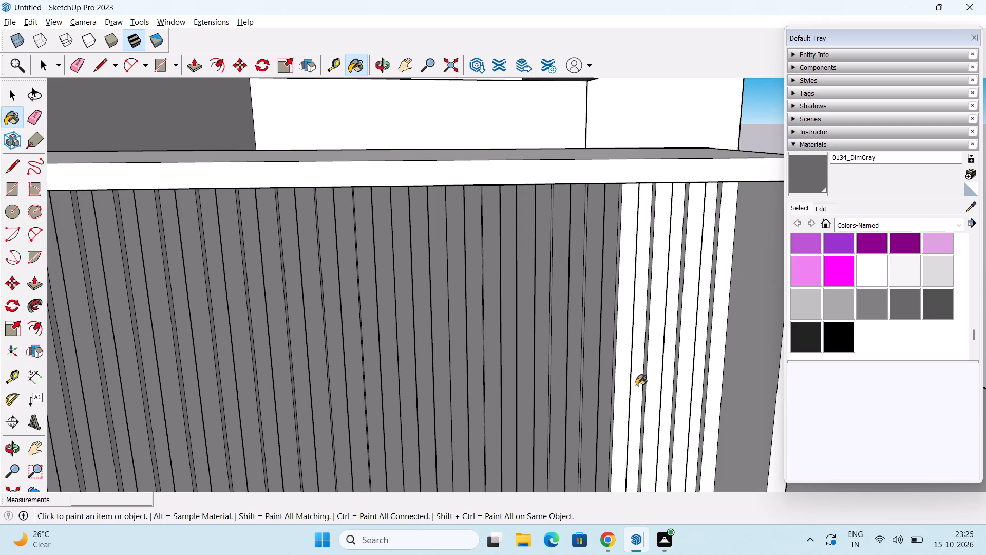
click(651, 384)
click(672, 383)
click(681, 382)
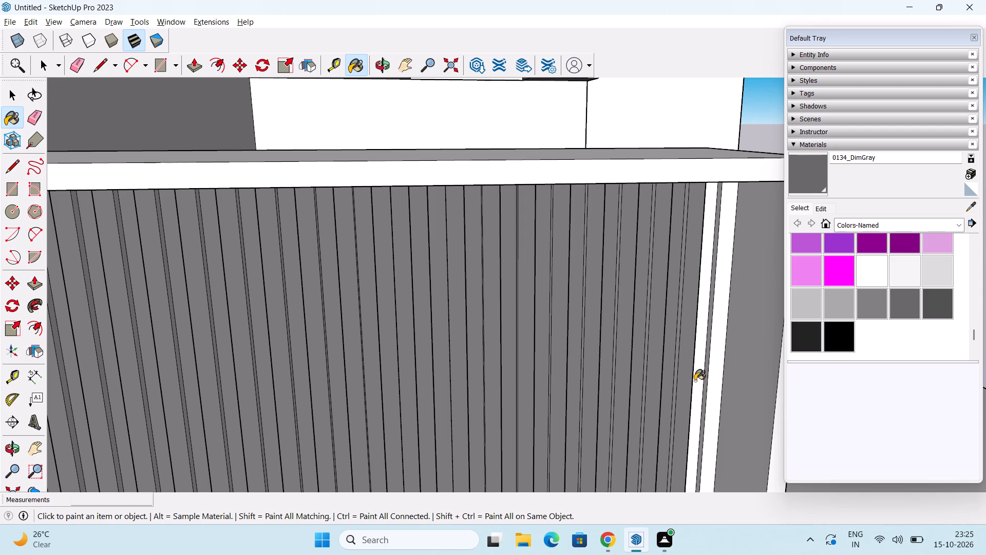
click(695, 381)
click(713, 378)
Paint the first eleven rib side faces that face the free end with 0134_DimGray, starting at the fluted panel's opposite end.
scroll(625, 404, down, 1)
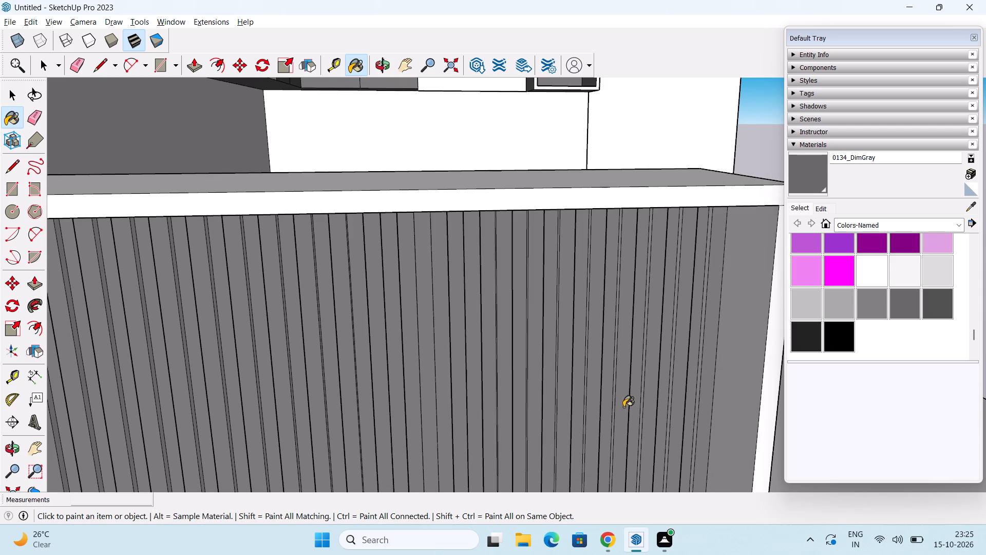
middle_drag(625, 401, 428, 401)
scroll(311, 338, up, 1)
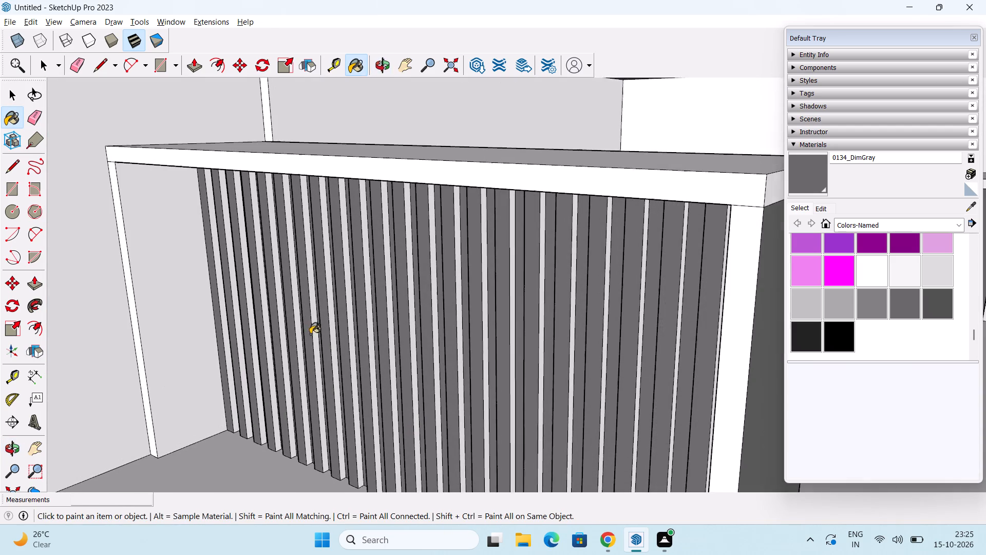
scroll(310, 334, up, 1)
scroll(229, 308, up, 7)
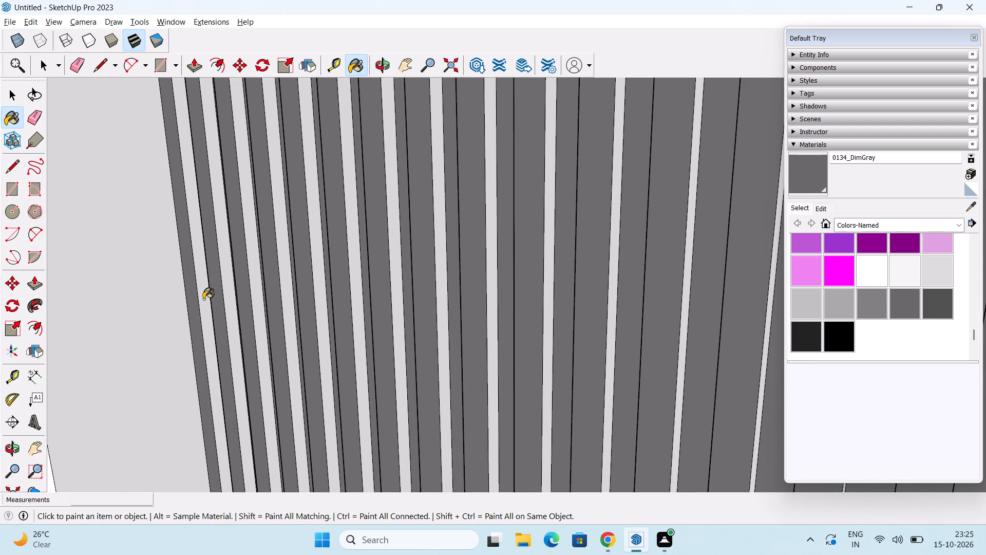
click(203, 299)
click(236, 298)
click(263, 304)
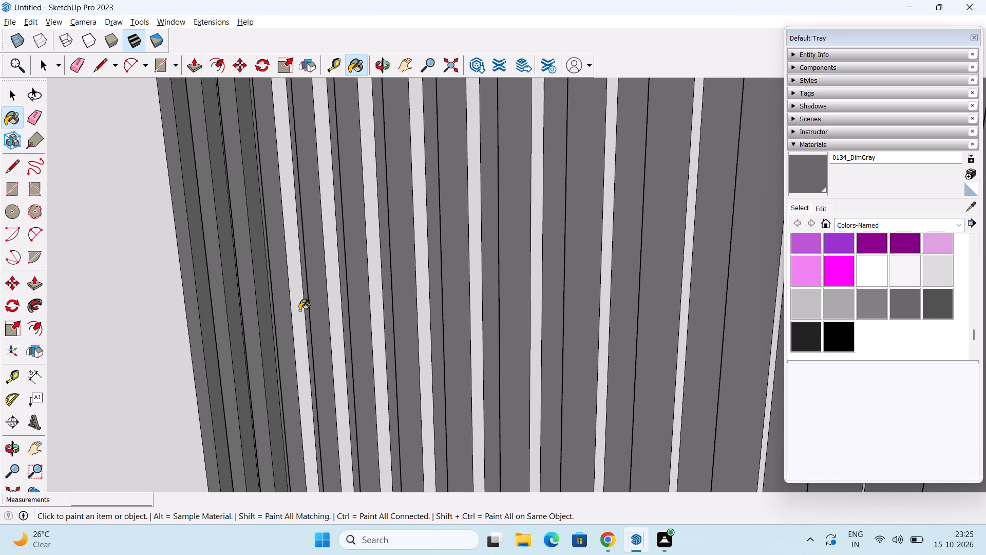
click(296, 311)
click(331, 311)
click(378, 318)
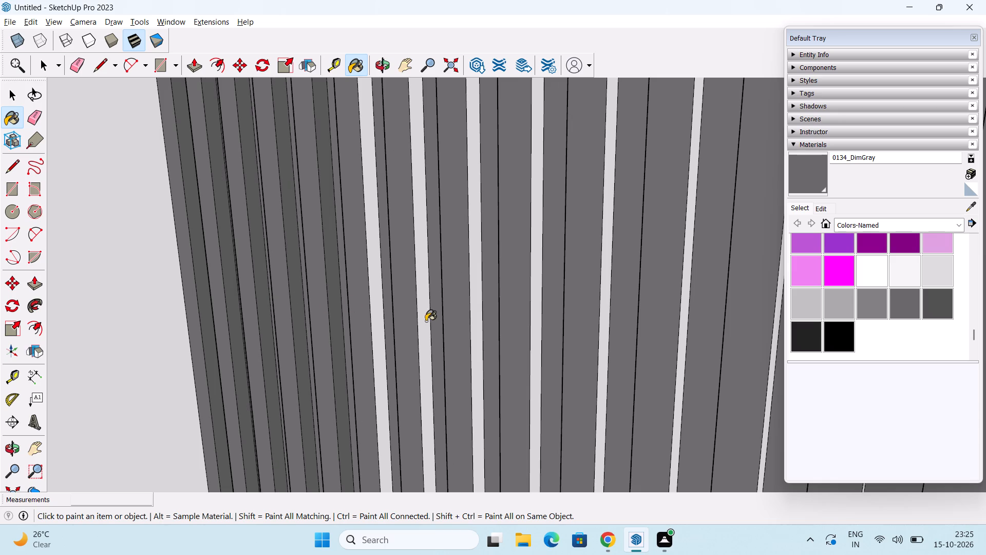
click(425, 325)
click(478, 332)
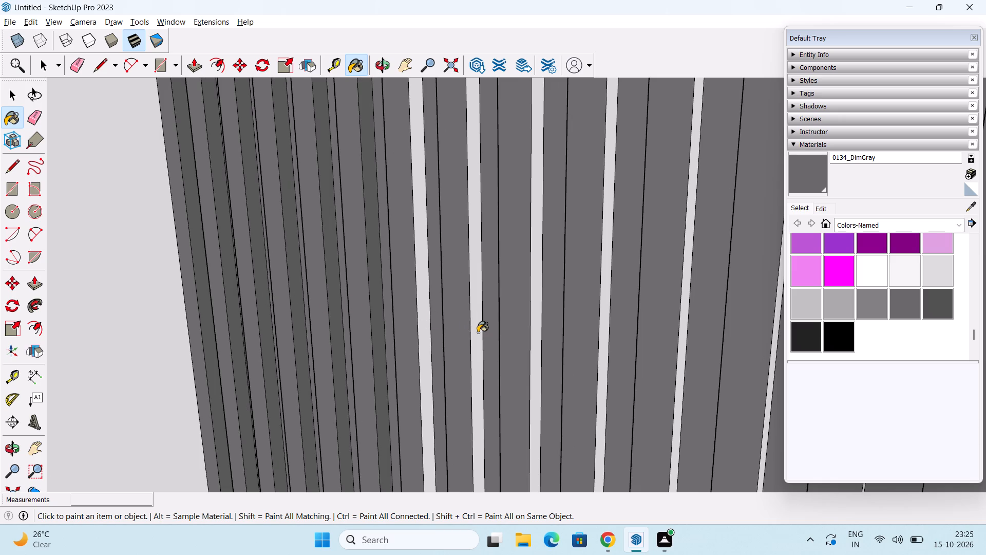
click(540, 346)
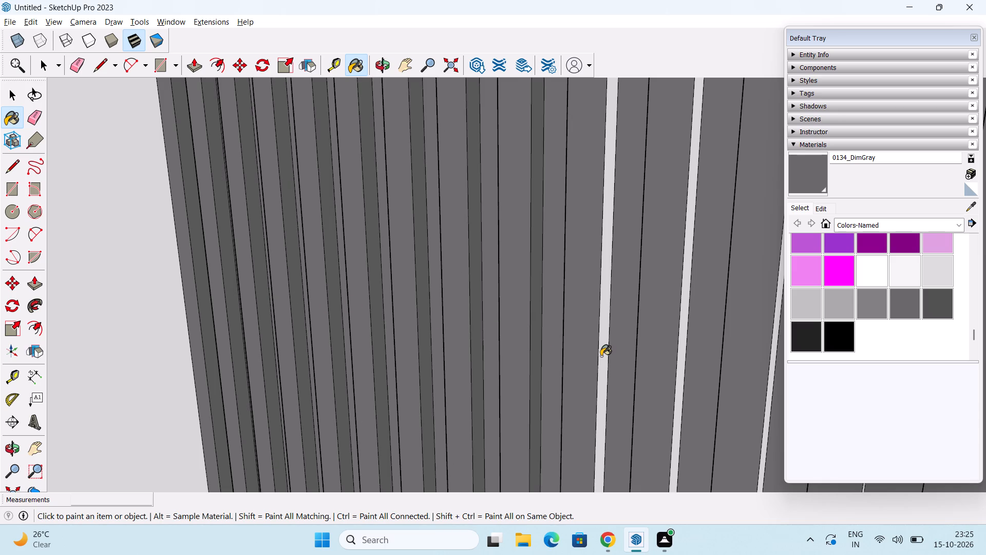
click(603, 356)
click(680, 356)
Paint the next nine rib side faces facing the free end with 0134_DimGray, continuing along the fluted panel toward that end.
scroll(686, 347, down, 1)
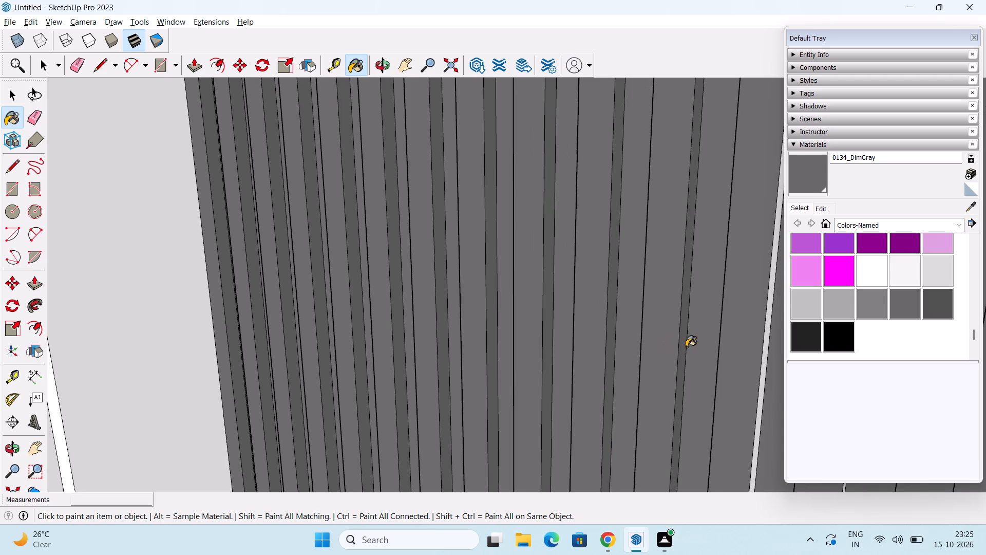
shift+middle_drag(689, 335, 327, 312)
scroll(355, 303, down, 9)
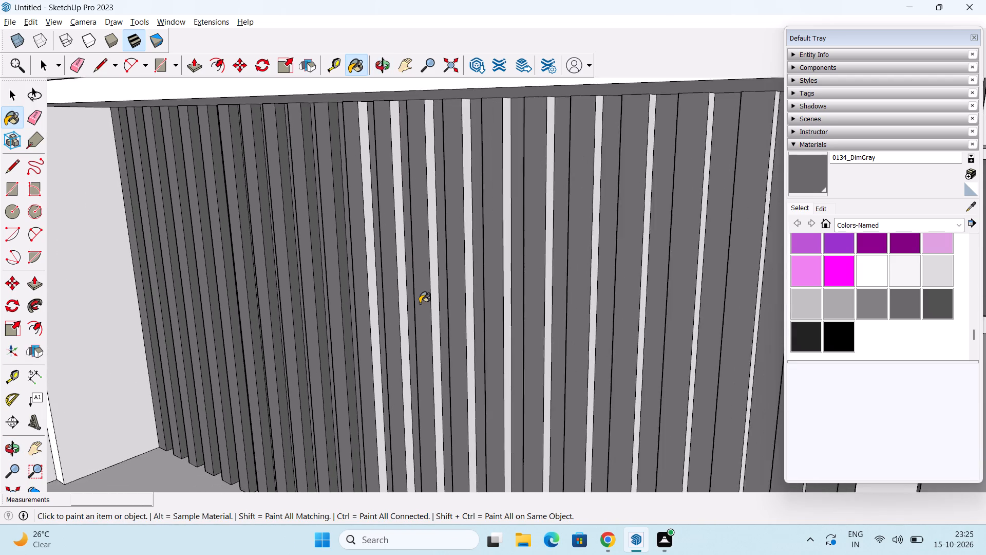
scroll(420, 303, down, 2)
middle_drag(465, 329, 507, 339)
shift+middle_drag(518, 333, 388, 334)
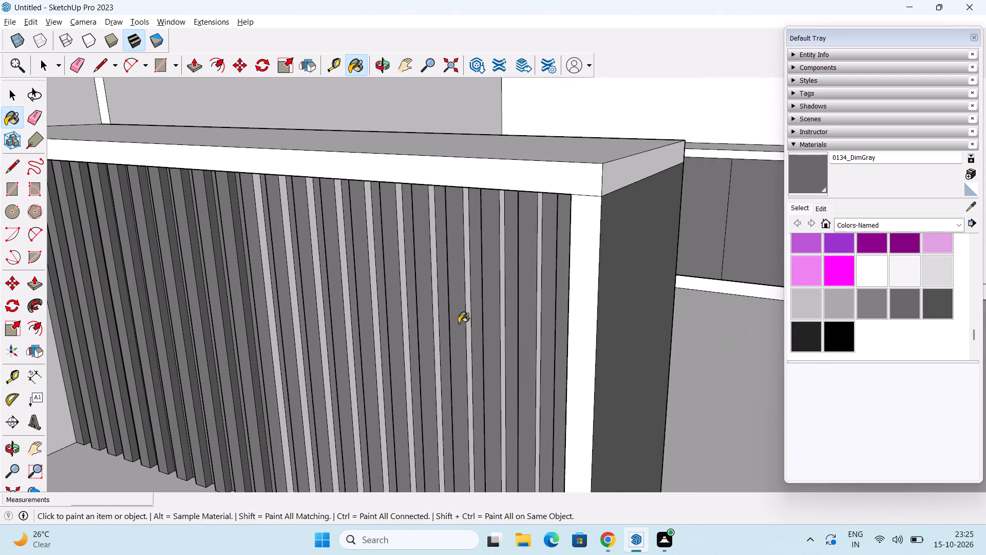
scroll(459, 323, up, 3)
middle_drag(495, 331, 441, 323)
scroll(484, 329, up, 2)
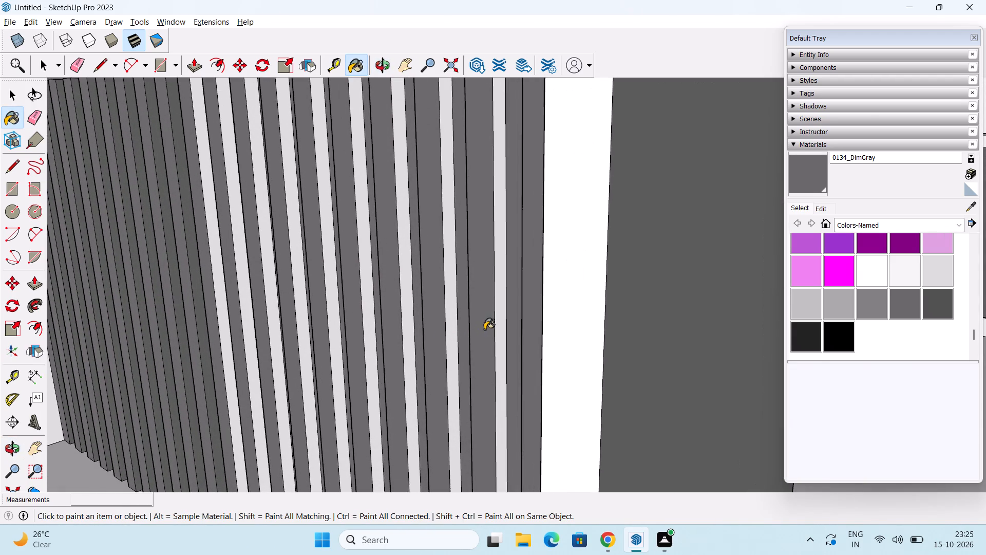
click(223, 299)
click(240, 297)
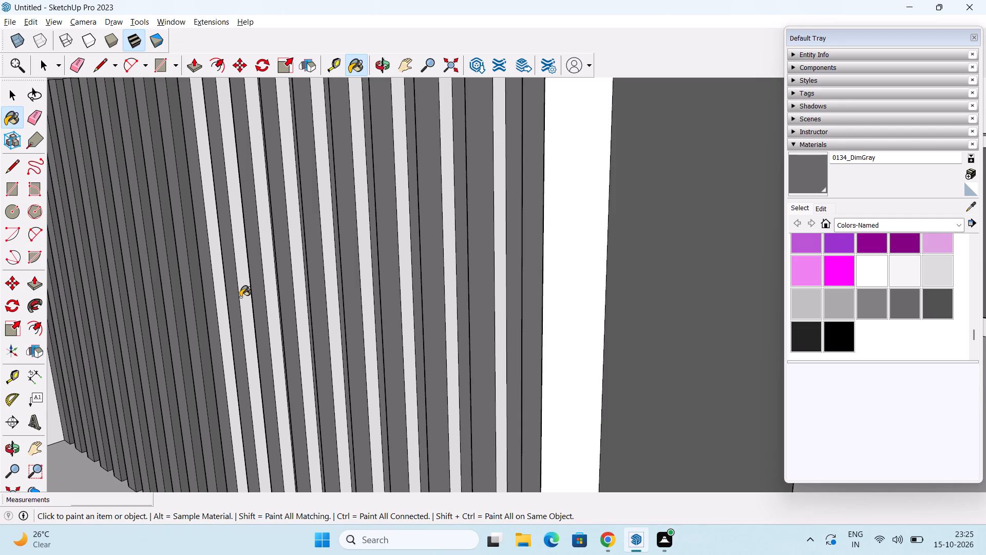
click(268, 296)
click(298, 299)
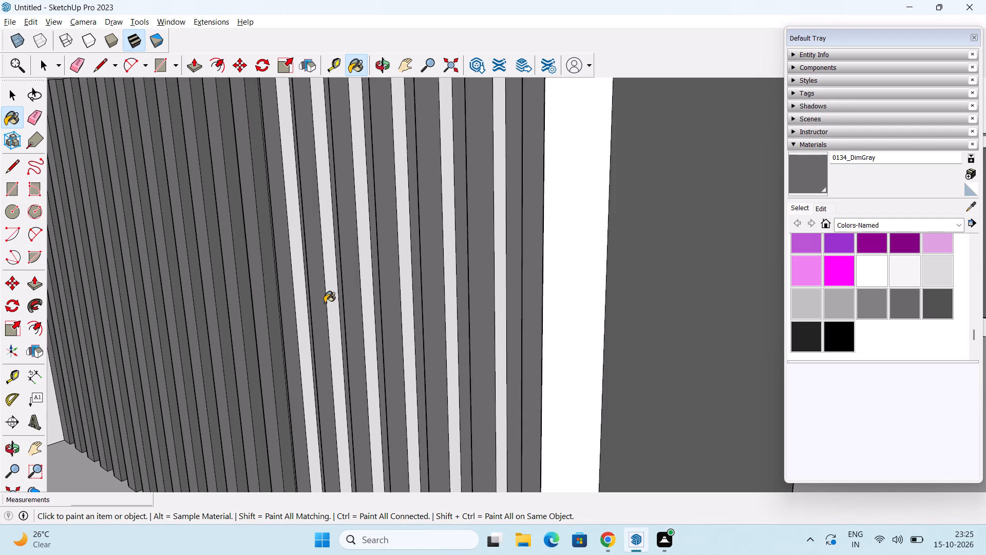
click(333, 303)
click(367, 311)
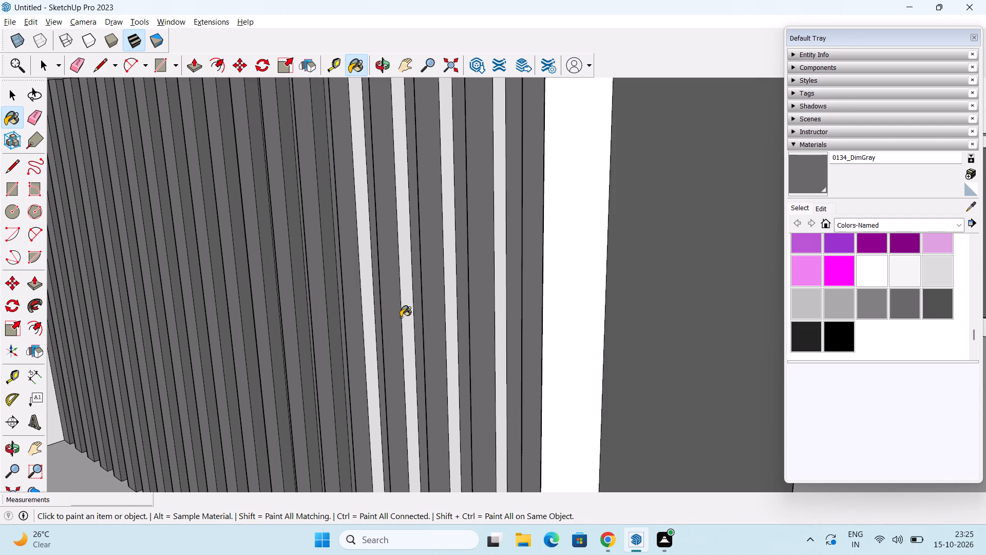
click(405, 319)
click(453, 327)
click(501, 341)
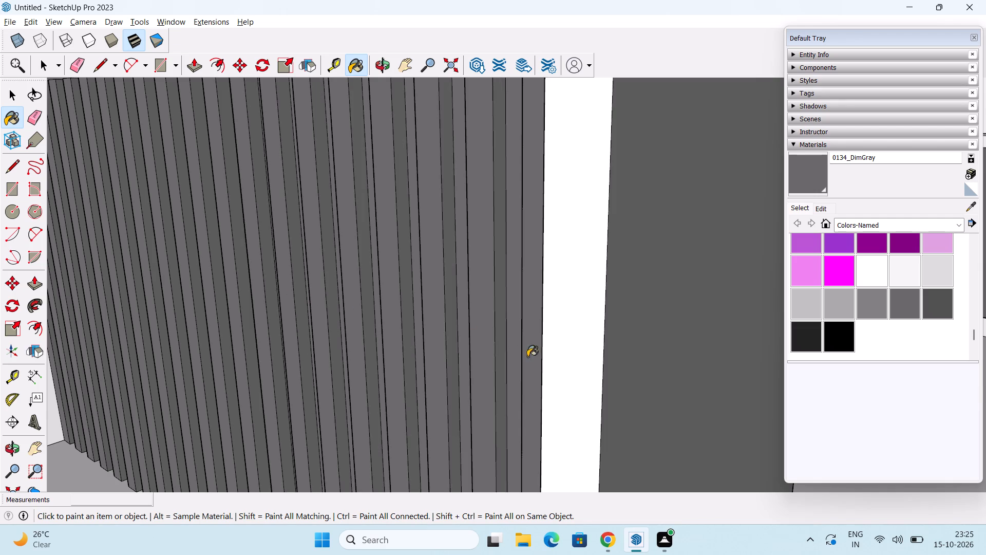
Paint the two remaining light rib side faces near the fluted panel's free end with 0134_DimGray.
middle_drag(541, 367, 602, 410)
scroll(598, 390, up, 8)
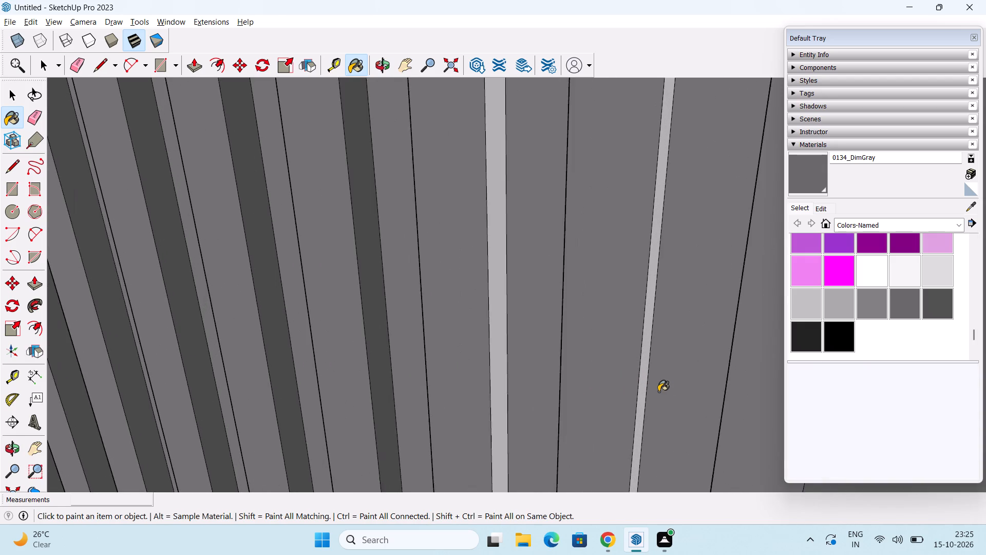
middle_drag(656, 392, 647, 401)
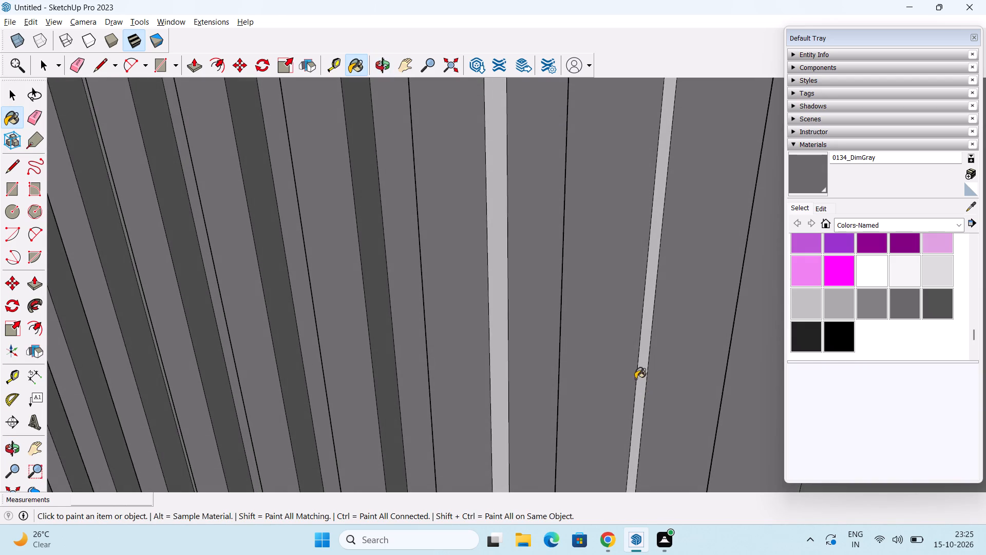
click(644, 374)
click(502, 385)
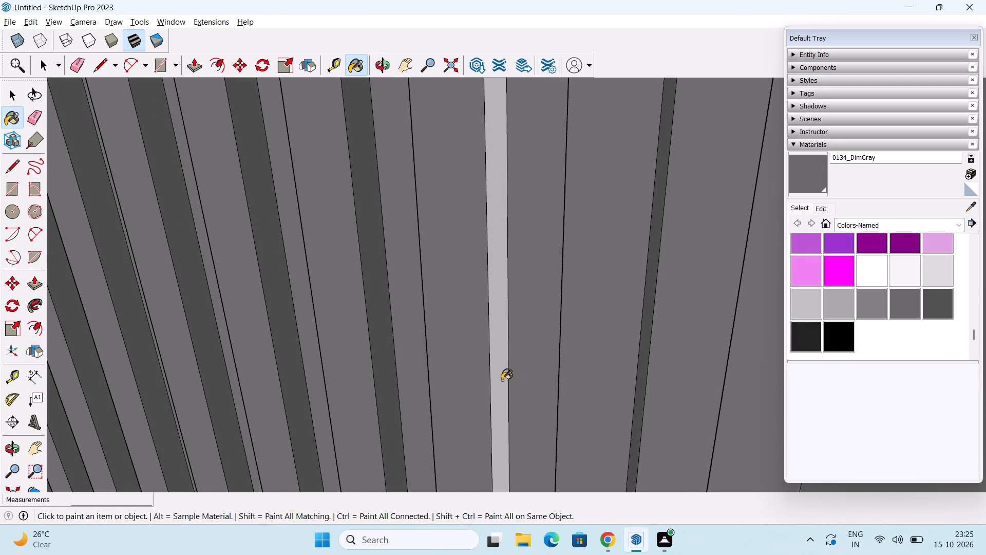
Paint twelve of the opposite rib side faces with 0134_DimGray, starting at the free end and working toward the panel's middle.
scroll(502, 379, down, 12)
middle_drag(409, 385, 508, 318)
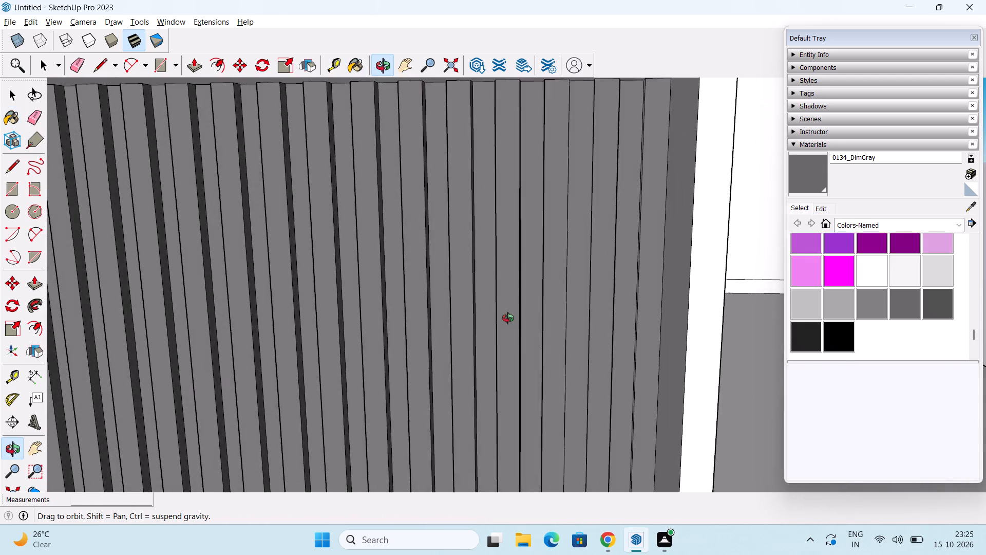
middle_drag(508, 318, 668, 348)
scroll(617, 347, down, 2)
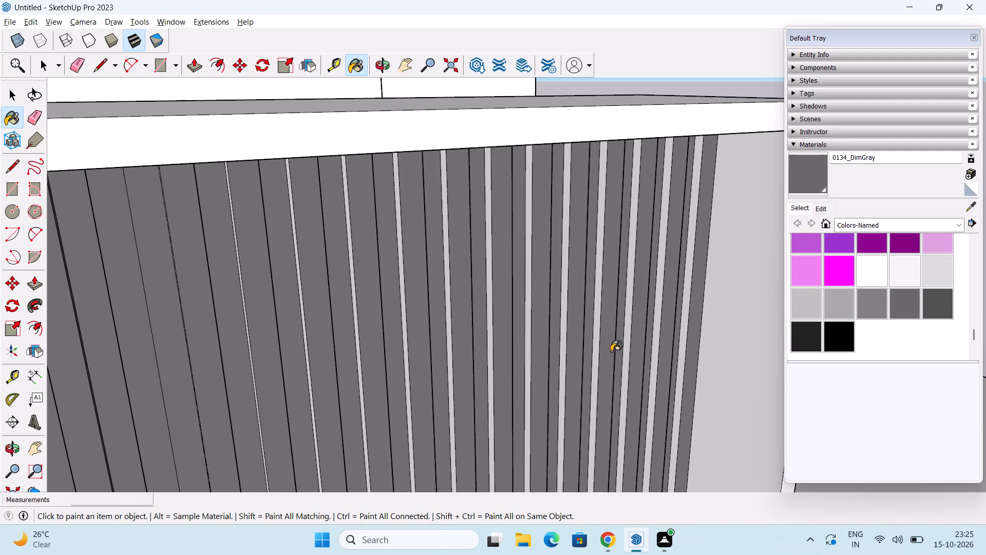
middle_drag(611, 351, 678, 355)
scroll(652, 355, up, 2)
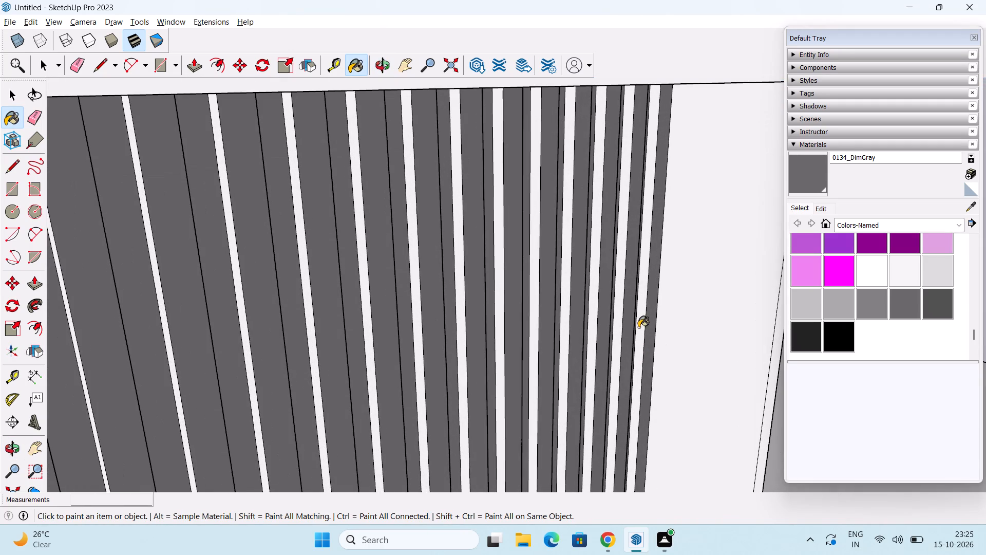
click(638, 327)
click(616, 345)
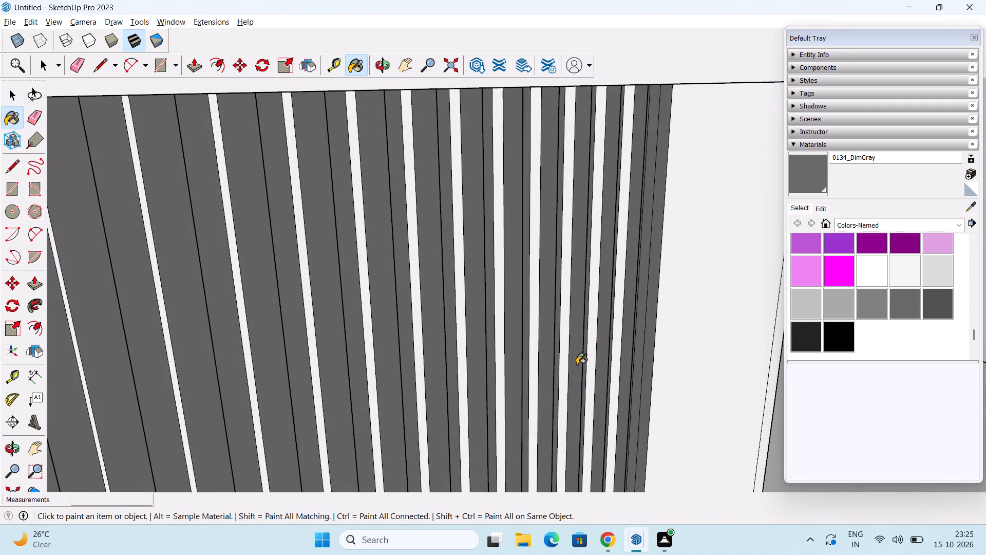
click(591, 359)
click(563, 365)
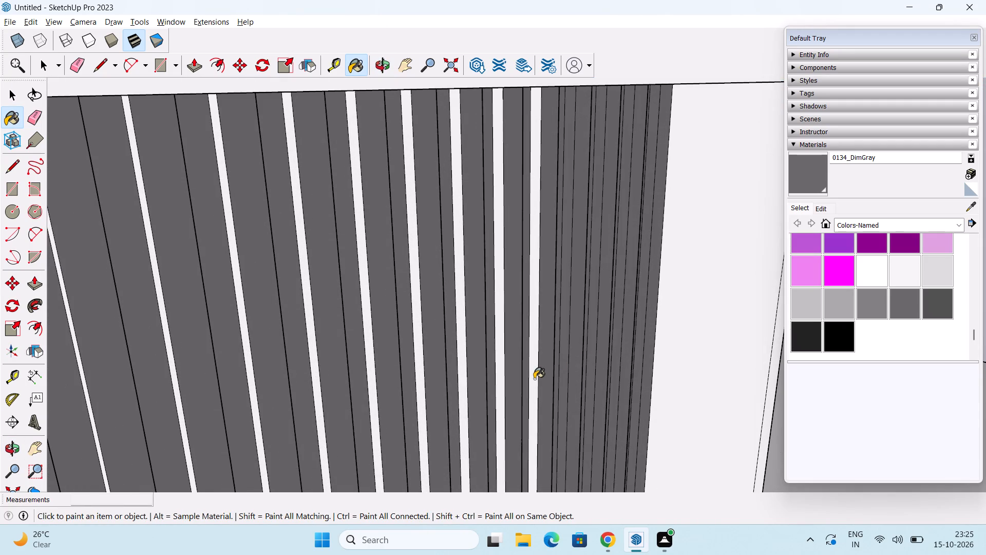
click(535, 378)
click(504, 390)
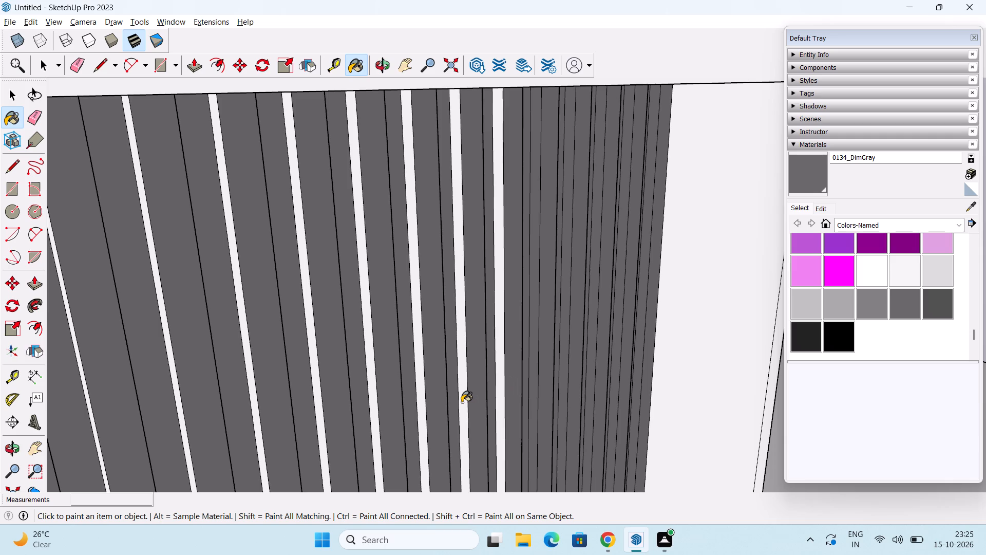
click(462, 402)
click(422, 410)
click(375, 424)
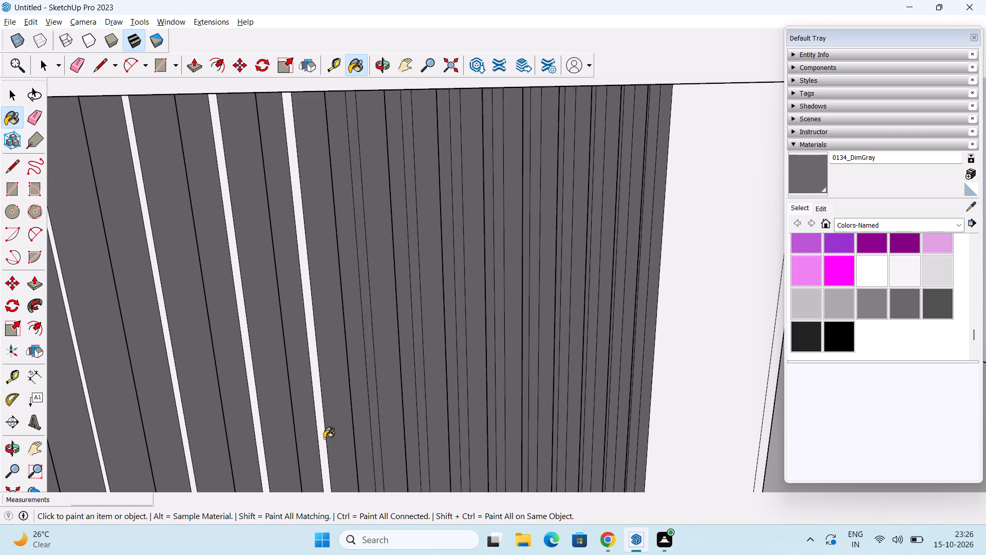
click(323, 438)
click(259, 443)
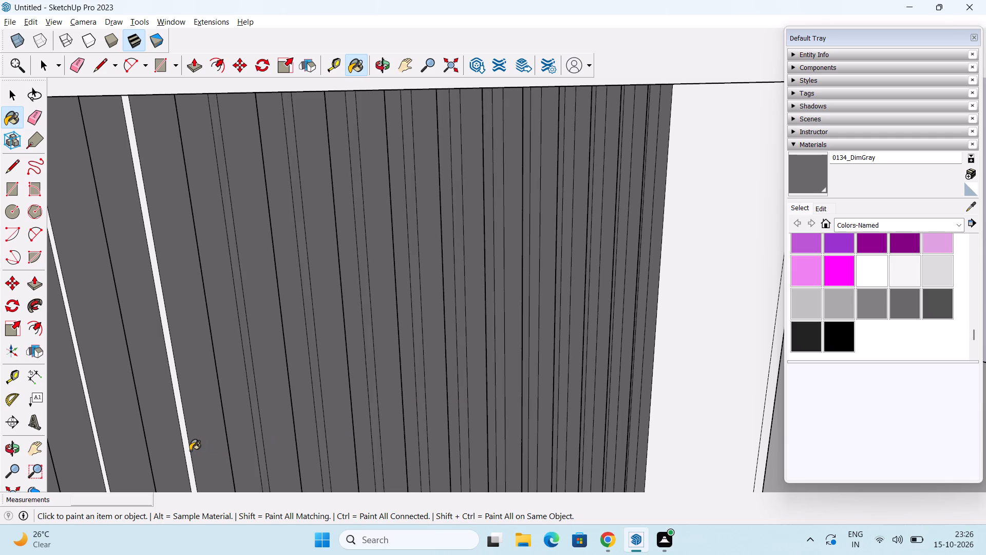
click(185, 451)
Paint the next nine opposite rib side faces with 0134_DimGray, continuing away from the fluted panel's free end.
scroll(215, 428, down, 2)
shift+middle_drag(216, 427, 388, 349)
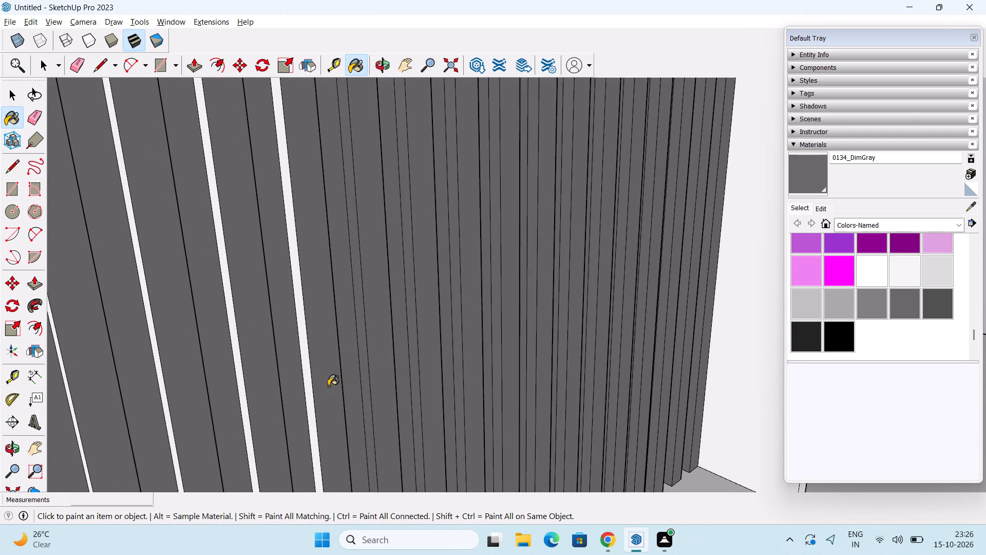
scroll(329, 386, down, 2)
shift+middle_drag(325, 386, 618, 379)
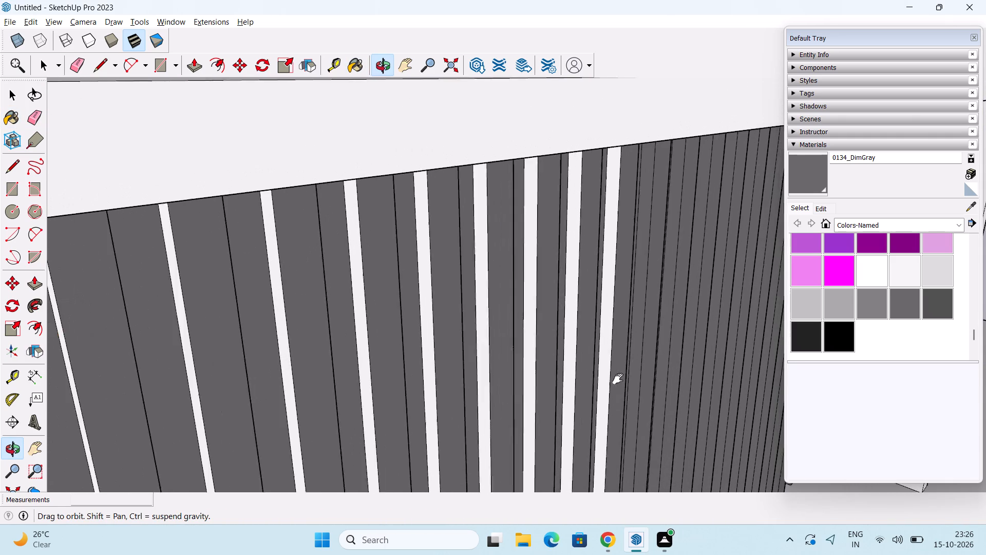
shift+middle_drag(618, 379, 665, 379)
click(664, 307)
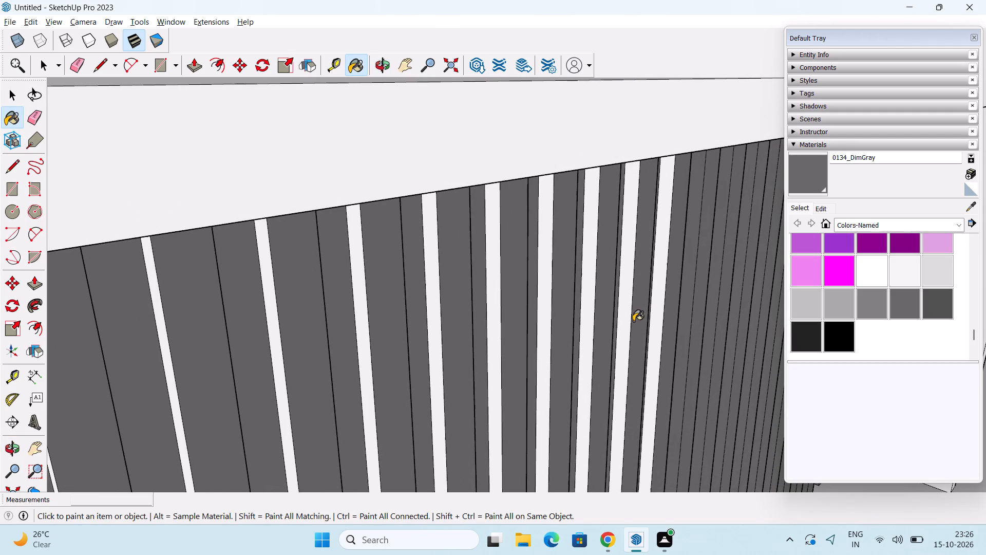
click(657, 312)
click(624, 325)
click(590, 337)
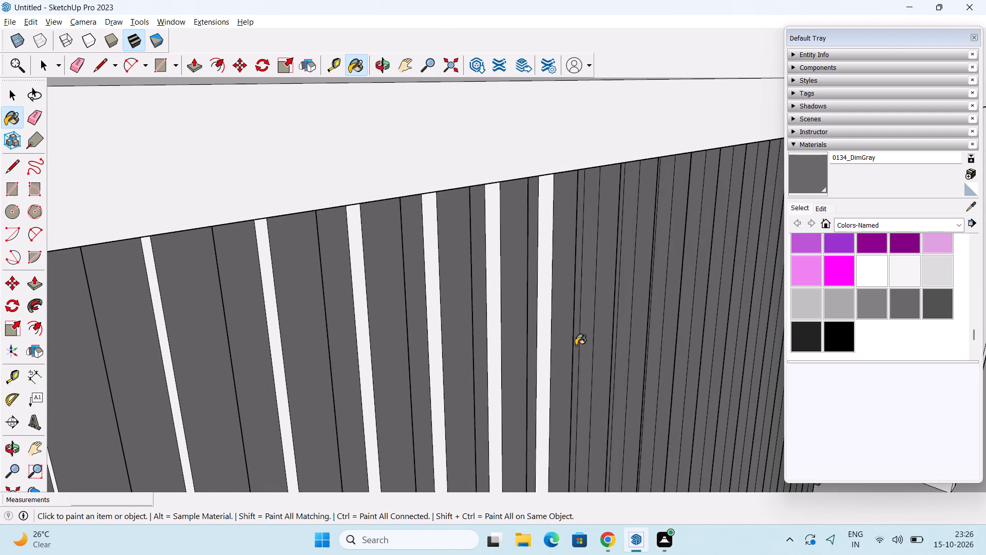
click(543, 358)
click(494, 376)
click(439, 396)
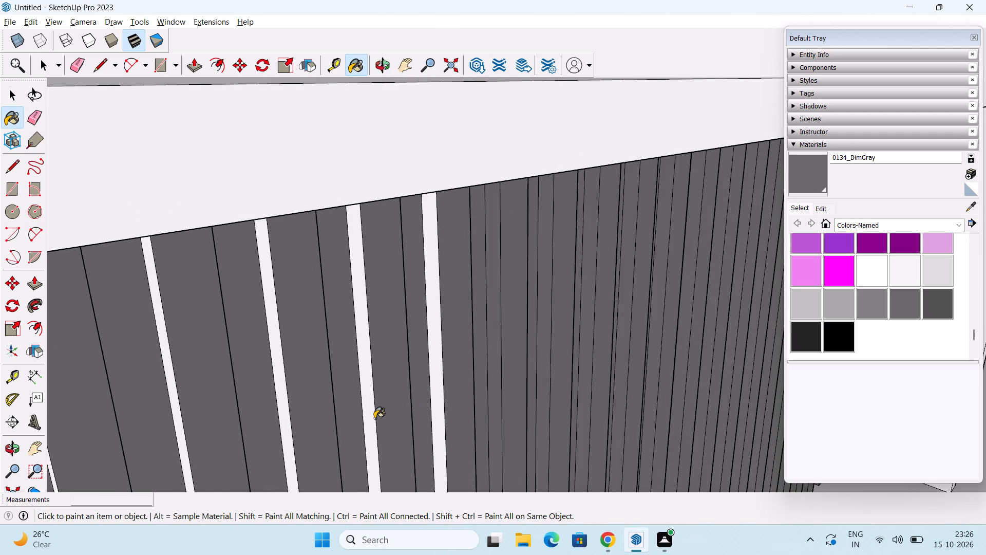
click(374, 417)
click(290, 434)
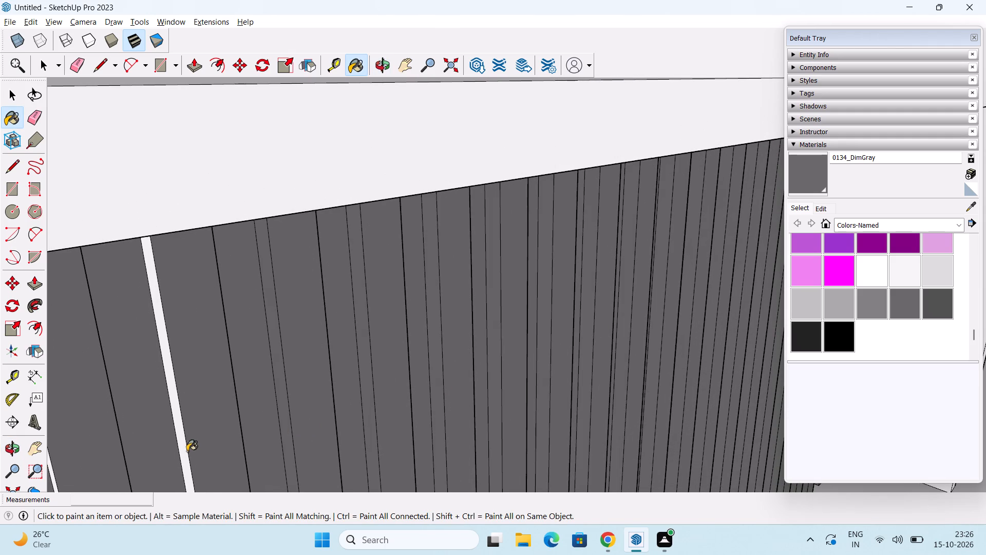
click(183, 449)
Paint the last light rib side face on the fluted panel with 0134_DimGray.
scroll(221, 424, down, 2)
shift+middle_drag(231, 422, 270, 357)
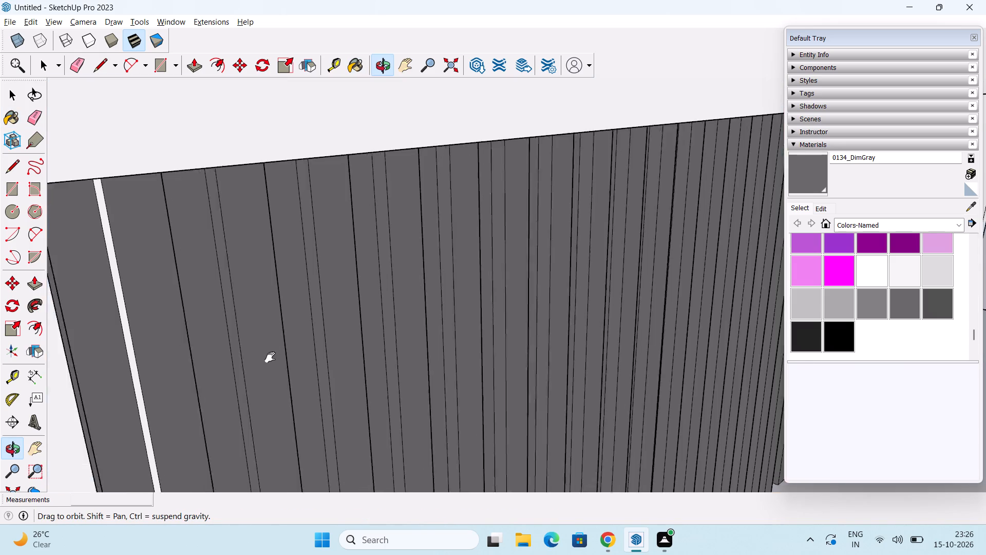
shift+middle_drag(270, 357, 265, 359)
middle_drag(289, 358, 281, 360)
shift+middle_drag(271, 357, 291, 339)
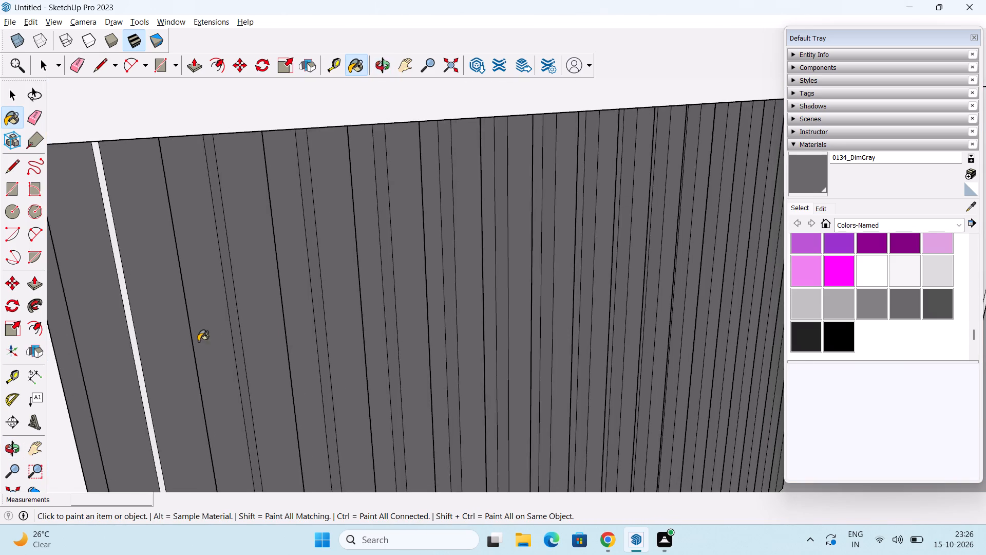
scroll(198, 341, up, 4)
shift+middle_drag(137, 344, 186, 316)
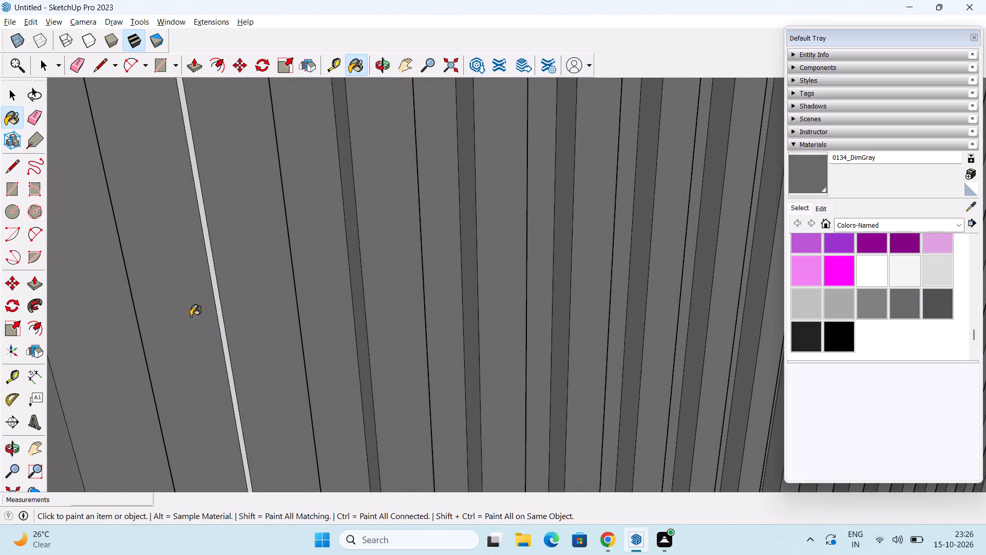
scroll(225, 312, up, 3)
click(216, 323)
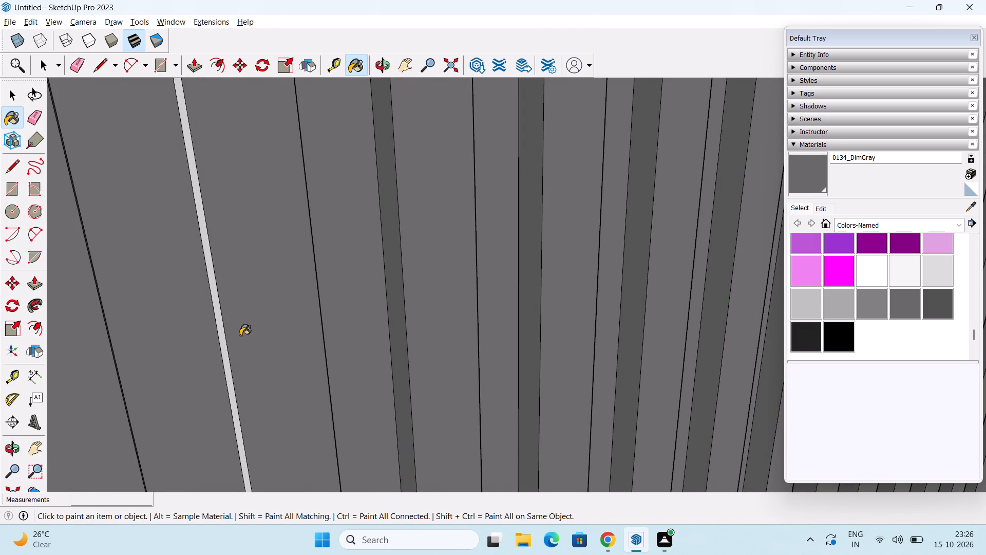
click(223, 339)
middle_drag(223, 338, 212, 351)
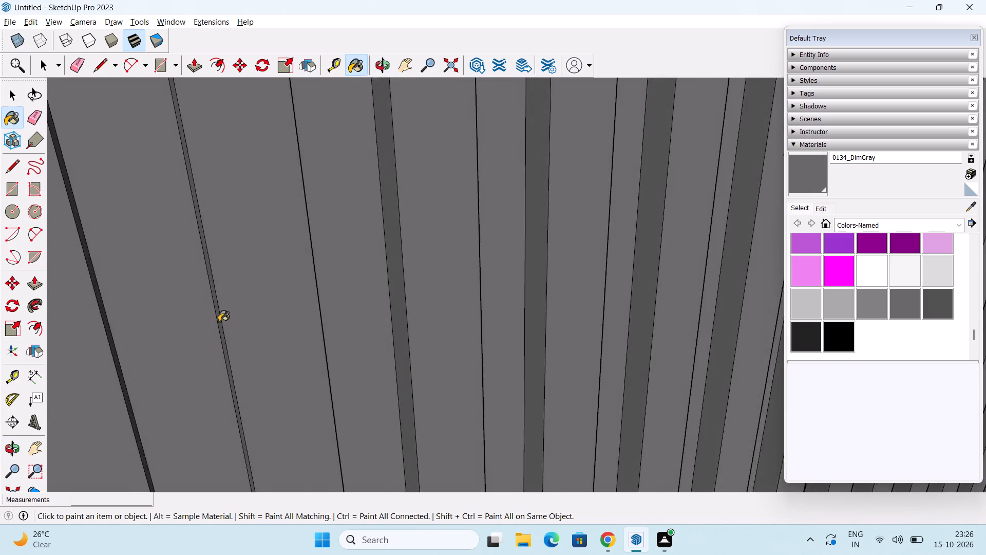
Examine the fluted peninsula panel and the surrounding base and wall cabinets from several angles for unpainted faces.
scroll(219, 322, down, 9)
middle_drag(234, 318, 324, 290)
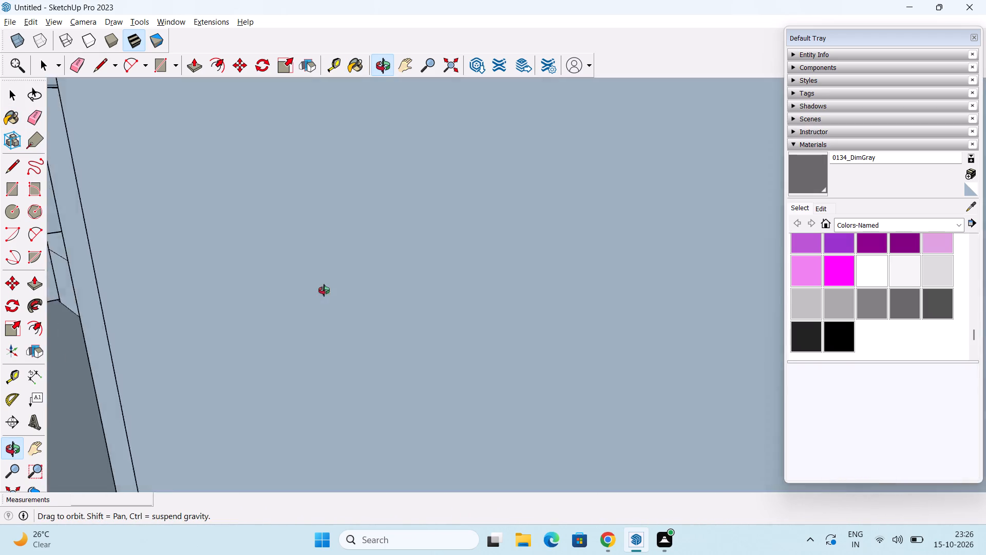
middle_drag(324, 290, 215, 340)
scroll(244, 319, down, 13)
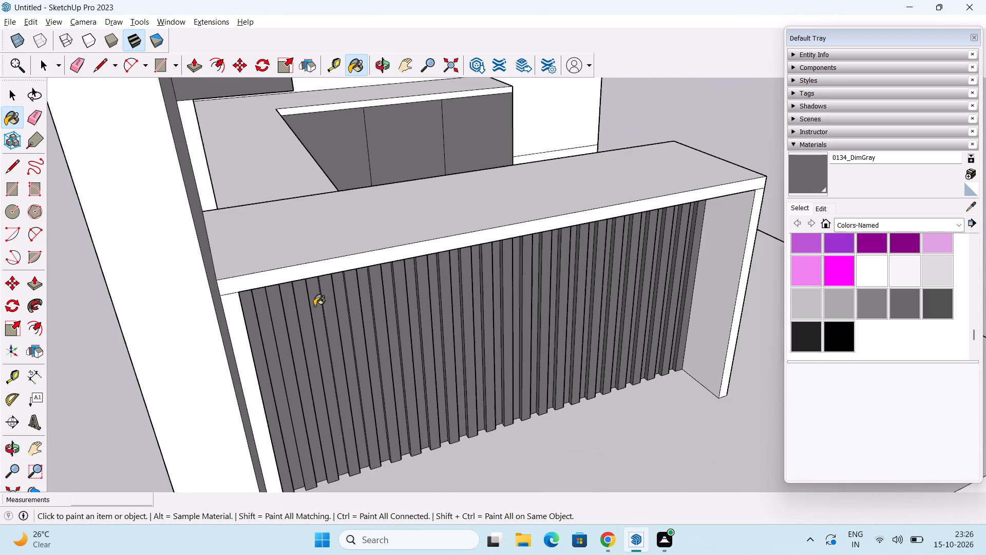
middle_drag(394, 358, 309, 287)
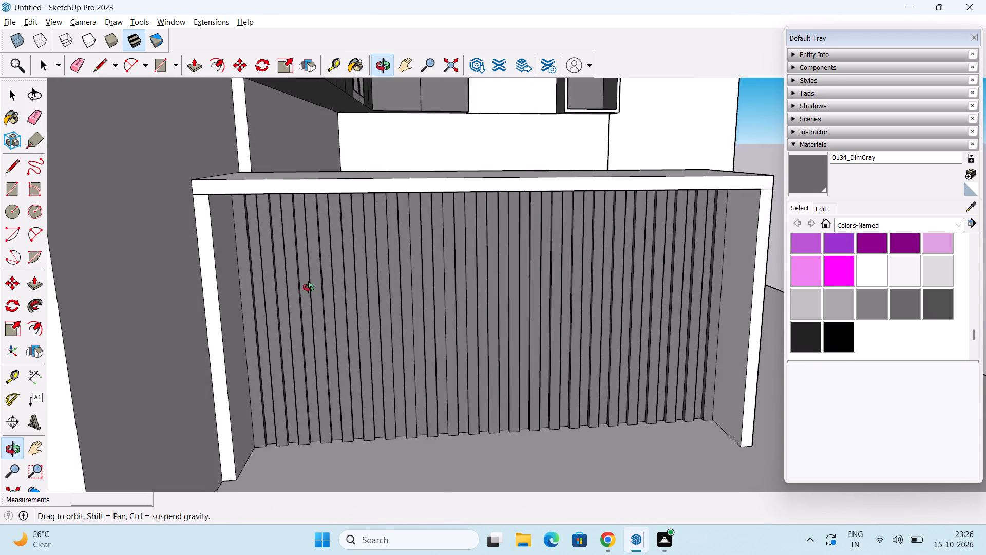
middle_drag(309, 287, 261, 290)
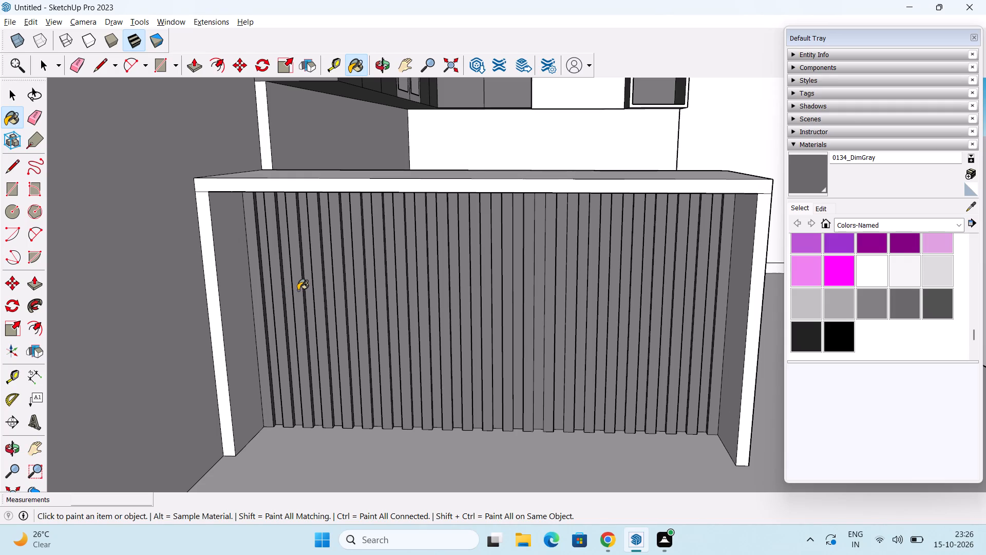
middle_drag(333, 341, 322, 312)
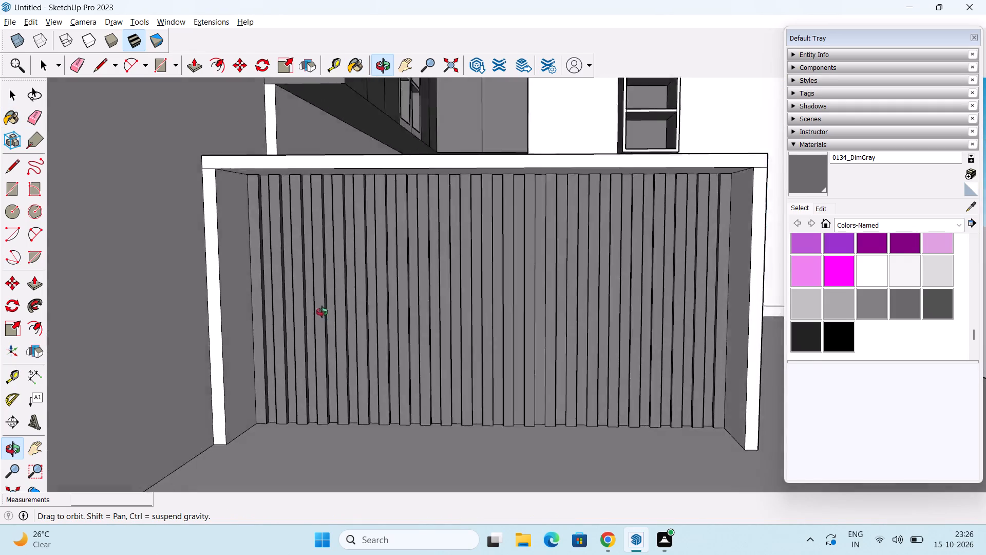
middle_drag(322, 312, 335, 333)
scroll(338, 327, down, 2)
shift+middle_drag(342, 323, 286, 418)
shift+middle_drag(282, 307, 288, 386)
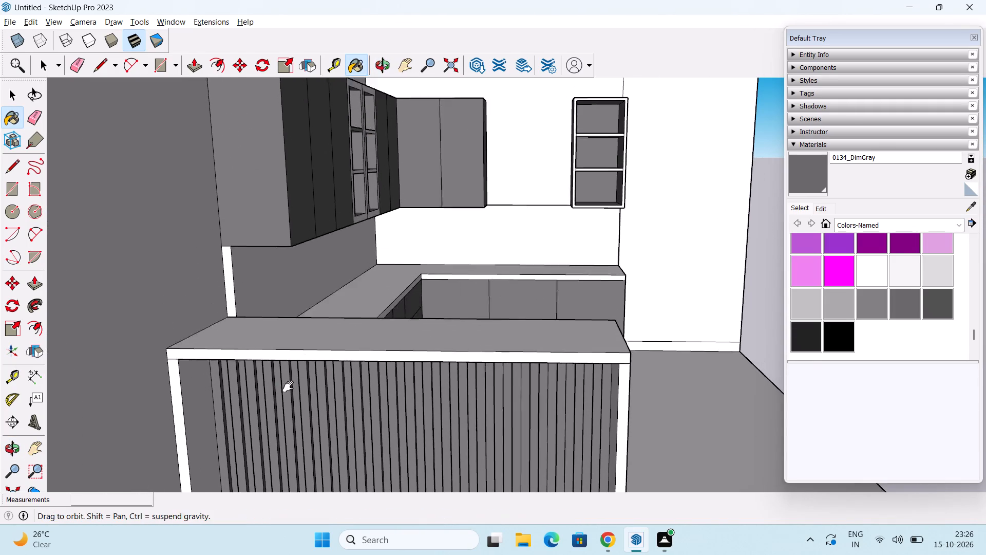
shift+middle_drag(288, 386, 284, 414)
click(276, 221)
middle_drag(301, 240, 190, 229)
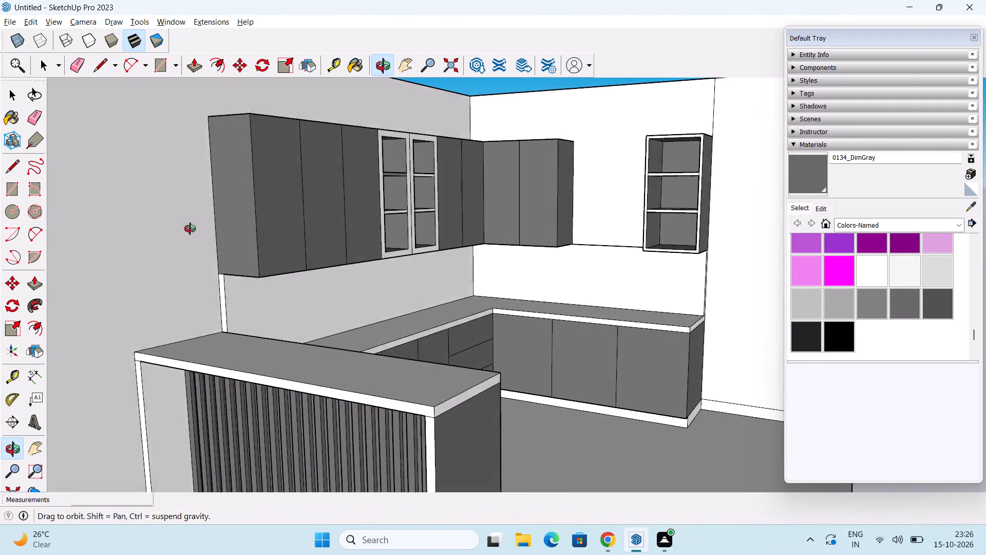
middle_drag(190, 229, 335, 281)
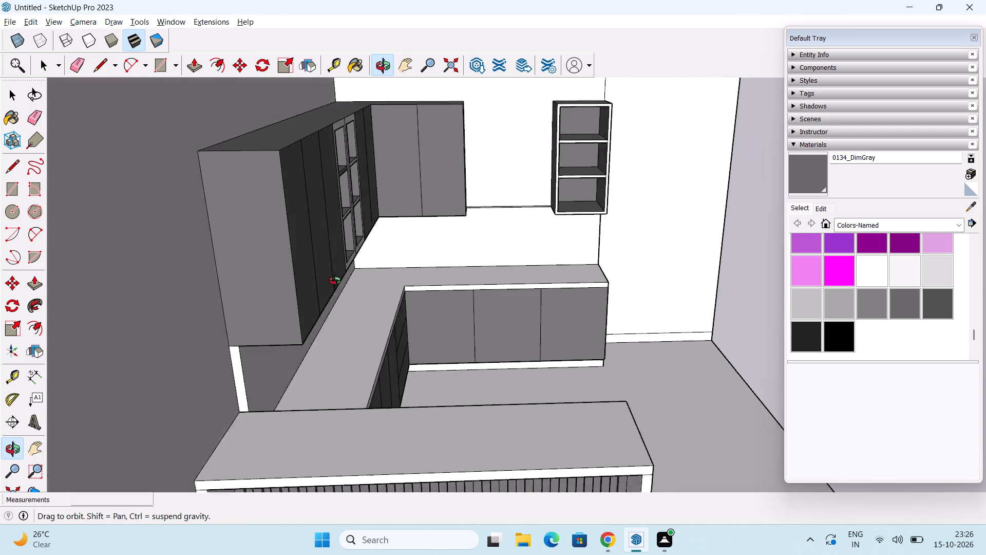
middle_drag(335, 281, 326, 264)
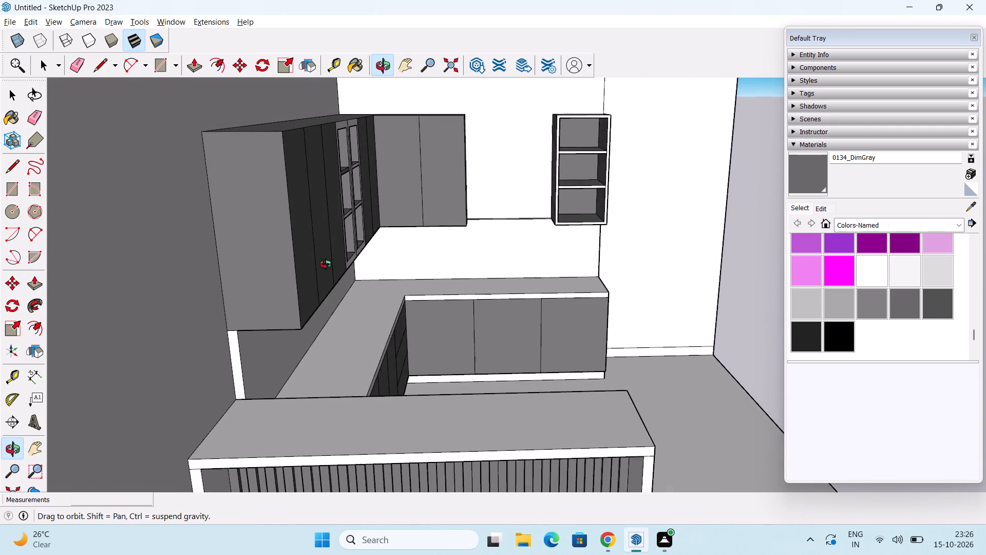
middle_drag(326, 264, 353, 264)
Paint both backsplash faces between the countertop and the wall cabinets with Stone Vein Gray from the Stone collection.
key(space)
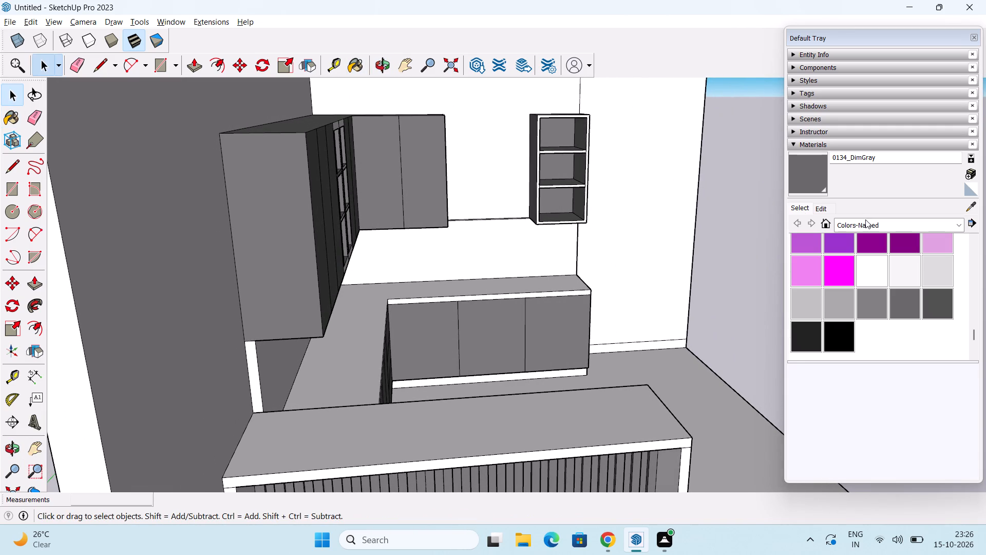
click(866, 224)
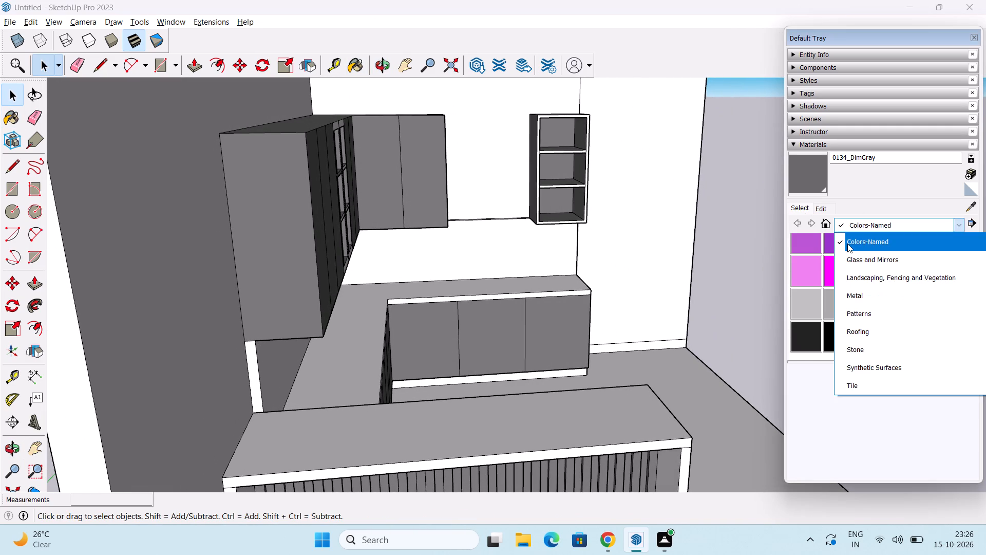
click(874, 344)
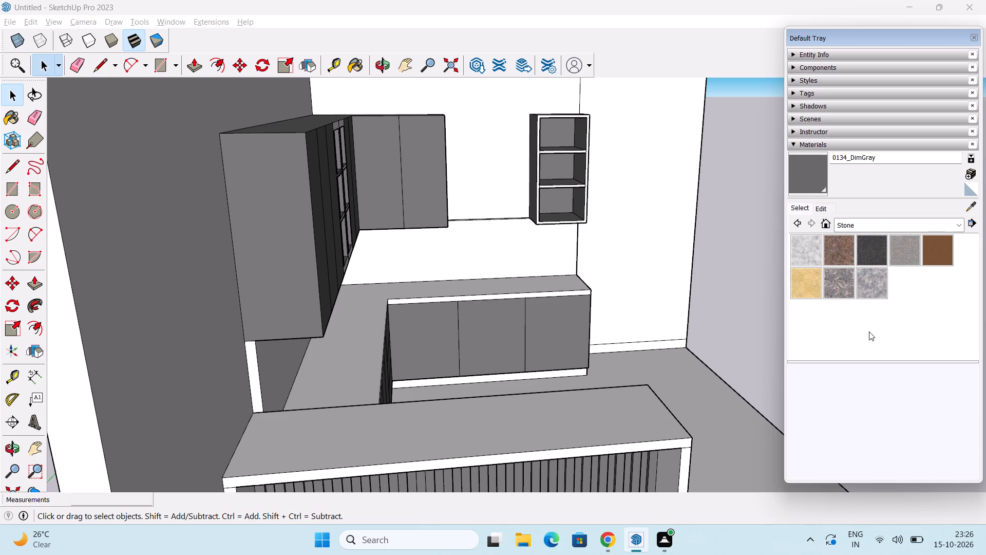
click(867, 285)
scroll(397, 314, up, 1)
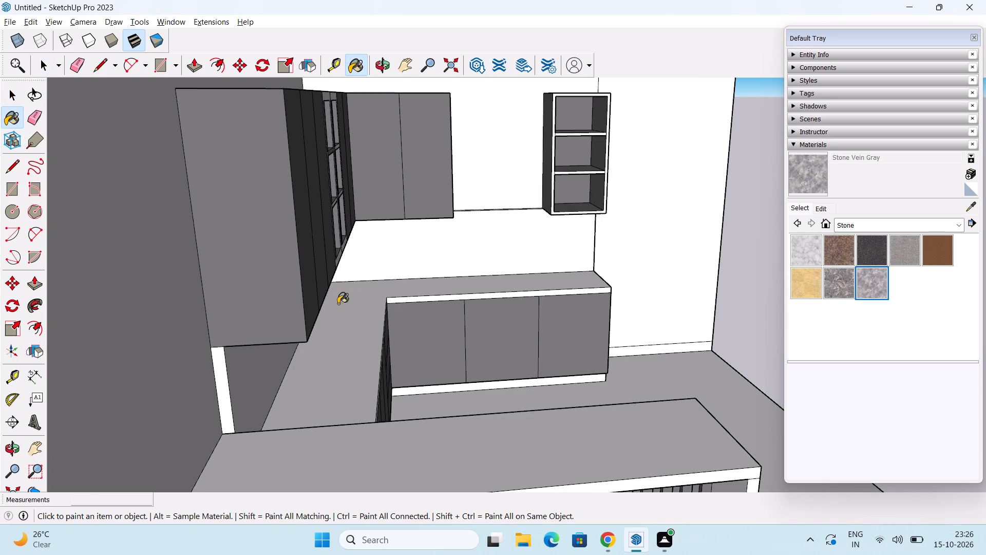
middle_drag(351, 307, 137, 287)
click(277, 309)
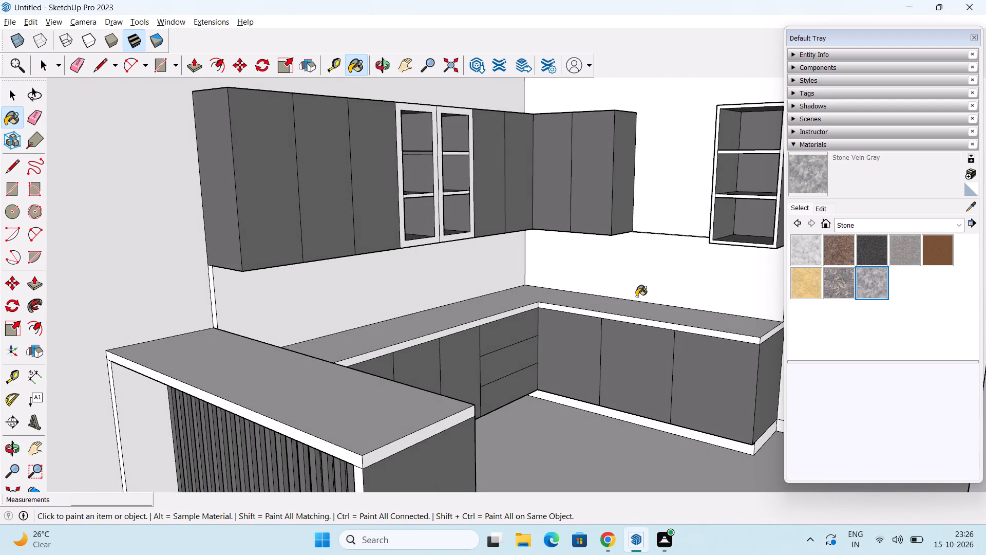
click(659, 276)
Paint the two narrow end faces of the backsplash, one at each end of the L, with Stone Vein Gray.
middle_drag(611, 313, 690, 335)
scroll(171, 348, up, 4)
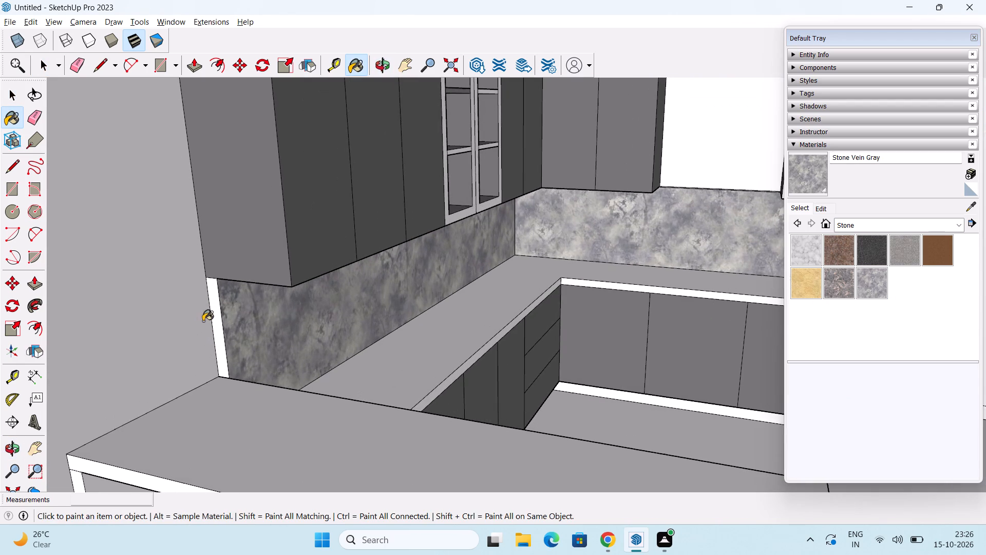
scroll(203, 321, up, 1)
click(219, 321)
scroll(239, 315, down, 2)
middle_drag(498, 308, 347, 286)
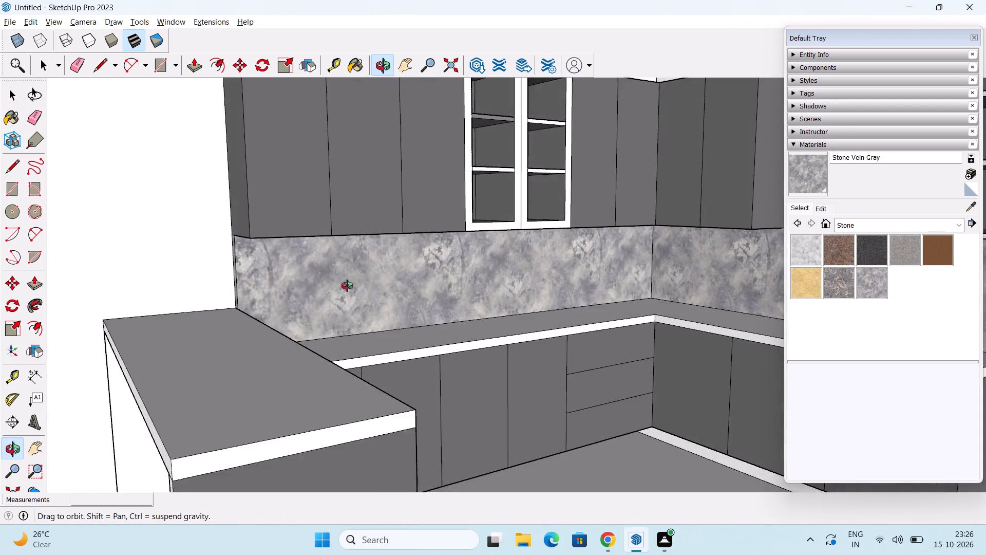
middle_drag(347, 286, 366, 297)
shift+middle_drag(384, 297, 148, 305)
middle_drag(418, 285, 283, 289)
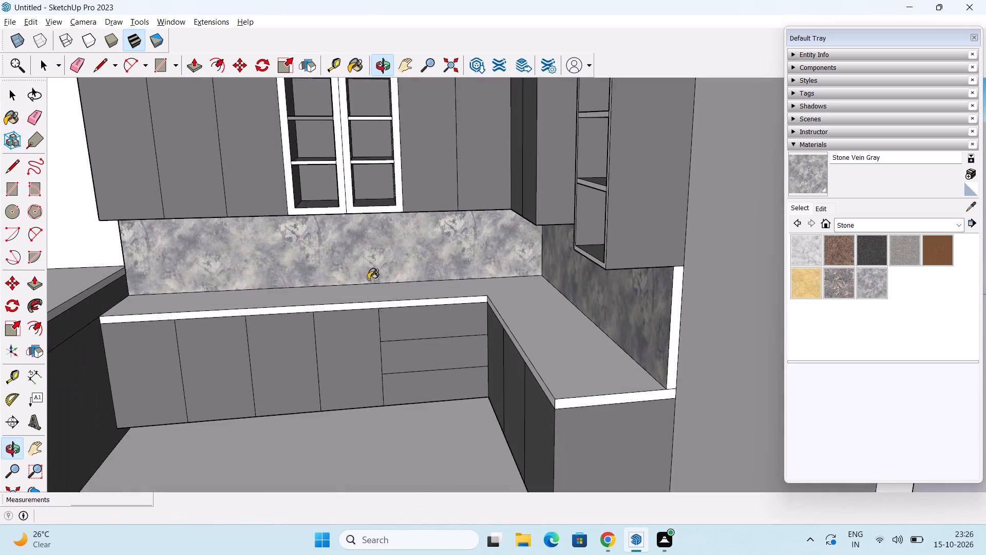
scroll(580, 318, up, 2)
click(706, 367)
scroll(703, 367, down, 2)
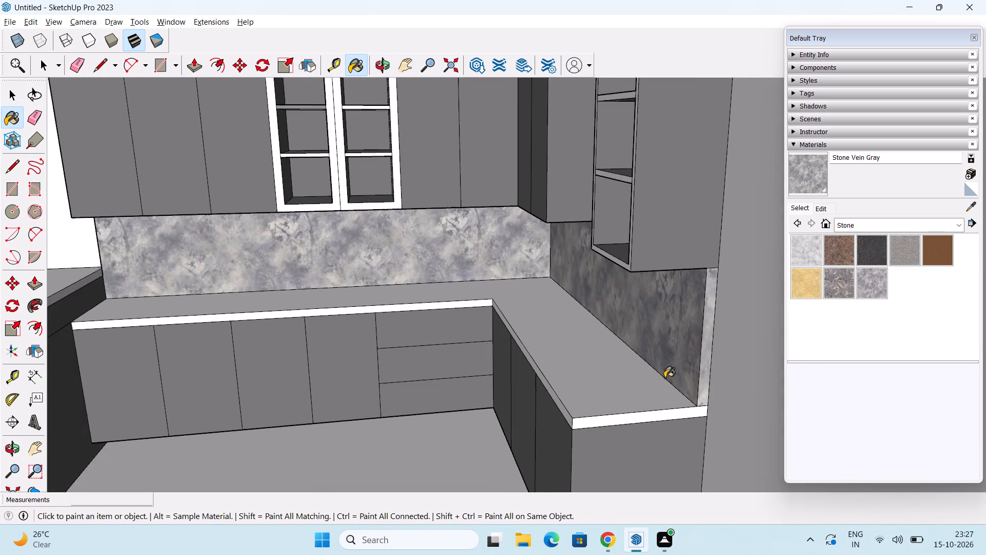
Paint the L-shaped countertop's top, both front edges and its free end edge with Granite Dark Gray.
middle_drag(650, 368, 686, 316)
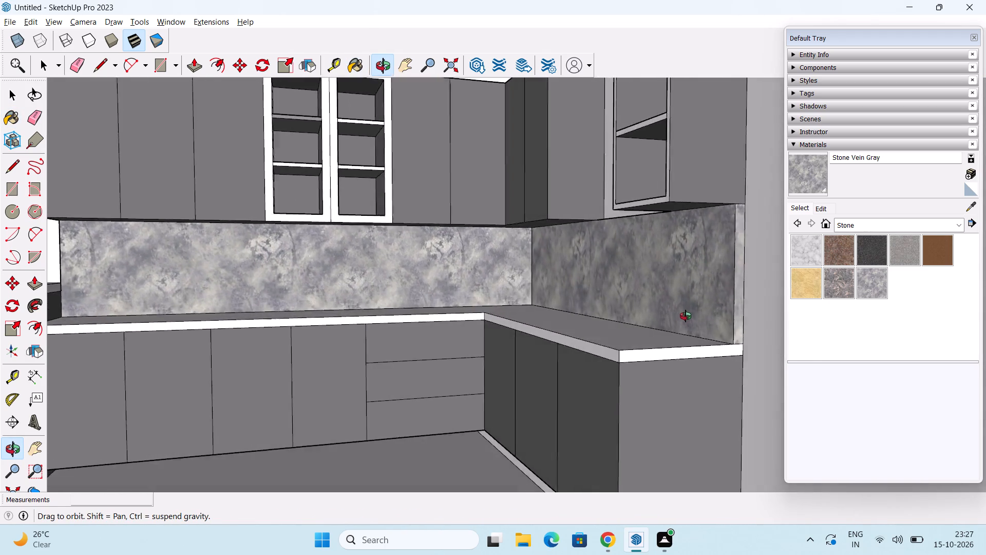
middle_drag(686, 316, 622, 273)
middle_drag(574, 325, 569, 228)
middle_drag(534, 282, 541, 277)
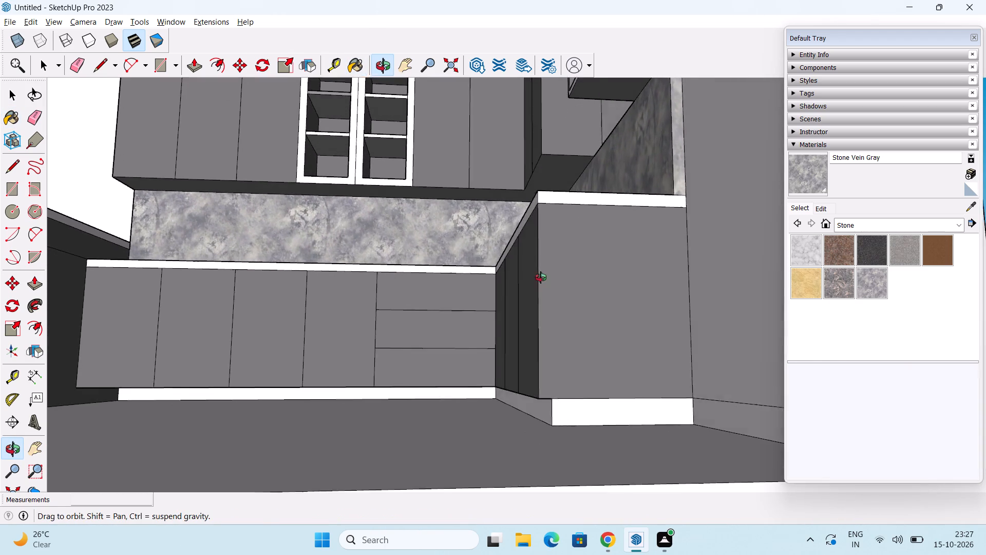
middle_drag(541, 277, 576, 279)
key(space)
click(869, 254)
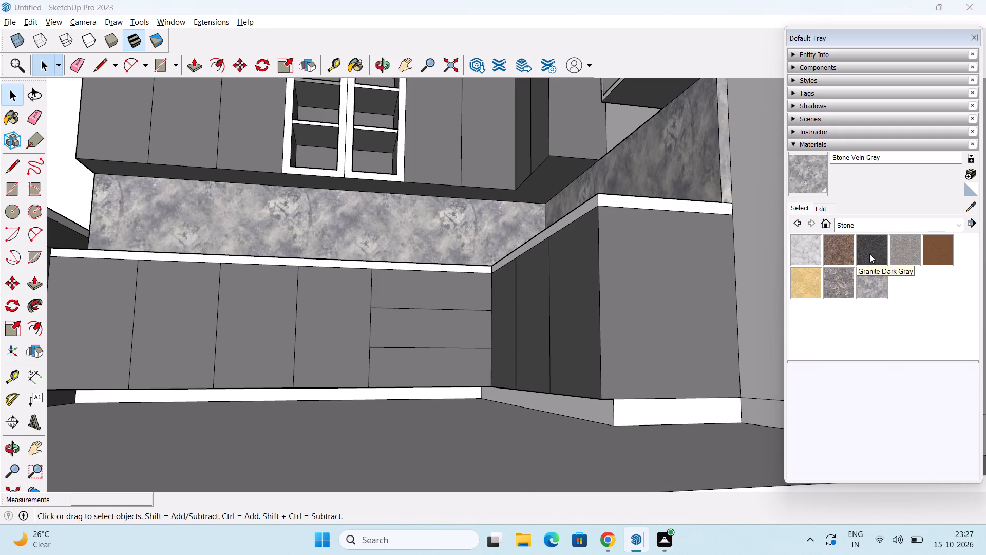
middle_drag(674, 248, 689, 383)
scroll(642, 353, up, 1)
click(624, 345)
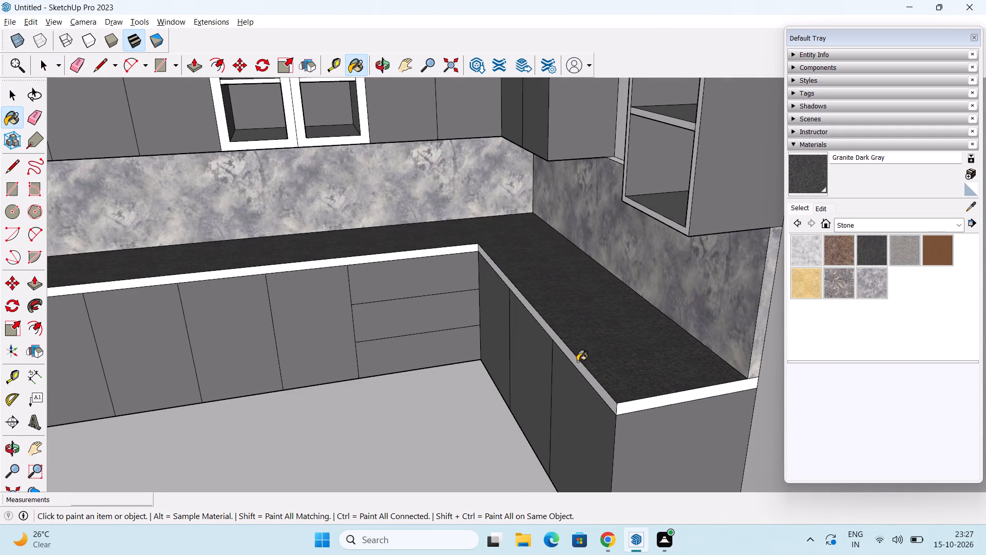
click(576, 364)
click(640, 402)
scroll(643, 392, down, 2)
middle_drag(594, 386, 558, 377)
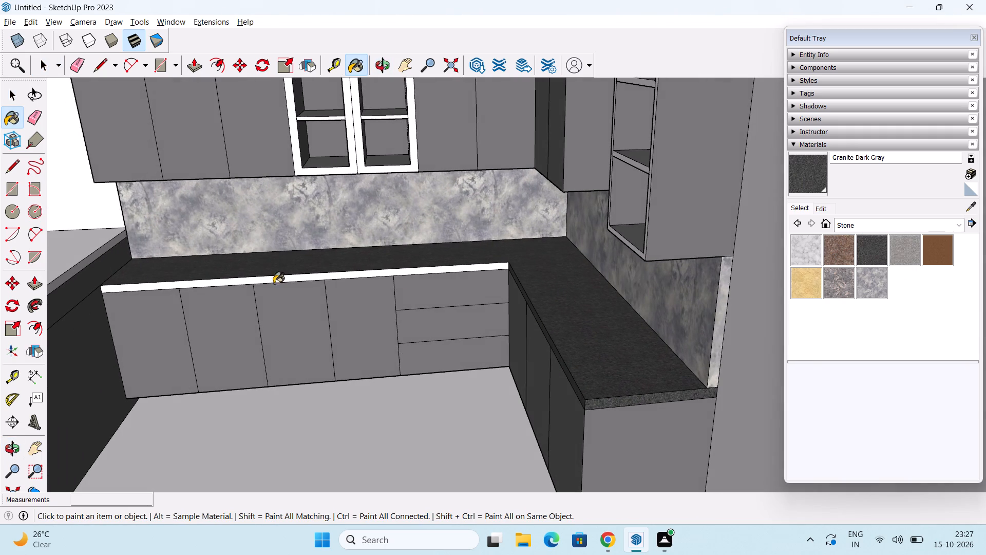
click(279, 280)
Paint the peninsula countertop's top, end edge and kitchen-side edge with Granite Dark Gray.
scroll(279, 294, down, 1)
shift+middle_drag(265, 299, 301, 271)
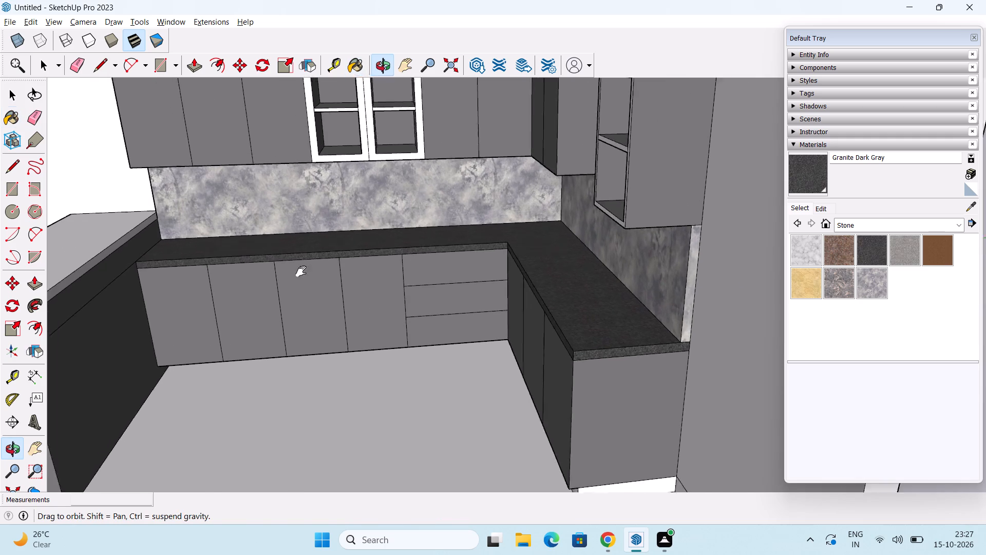
shift+middle_drag(301, 271, 384, 283)
click(168, 302)
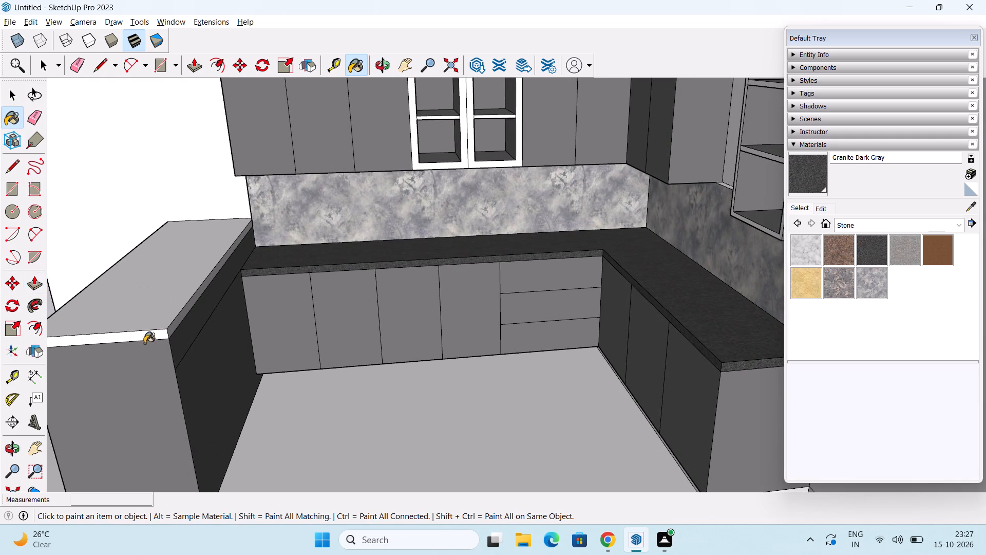
click(150, 338)
click(175, 321)
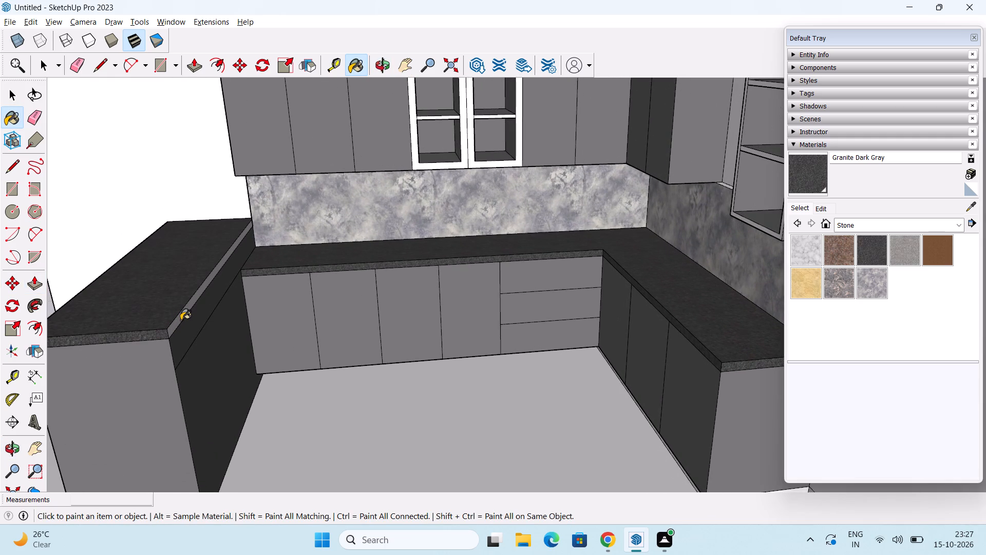
click(181, 320)
Paint the peninsula's fluted-side countertop edge, free end panel face, both end panels' front edges and the wall-side panel's inner face Granite Dark Gray.
middle_drag(182, 332, 286, 307)
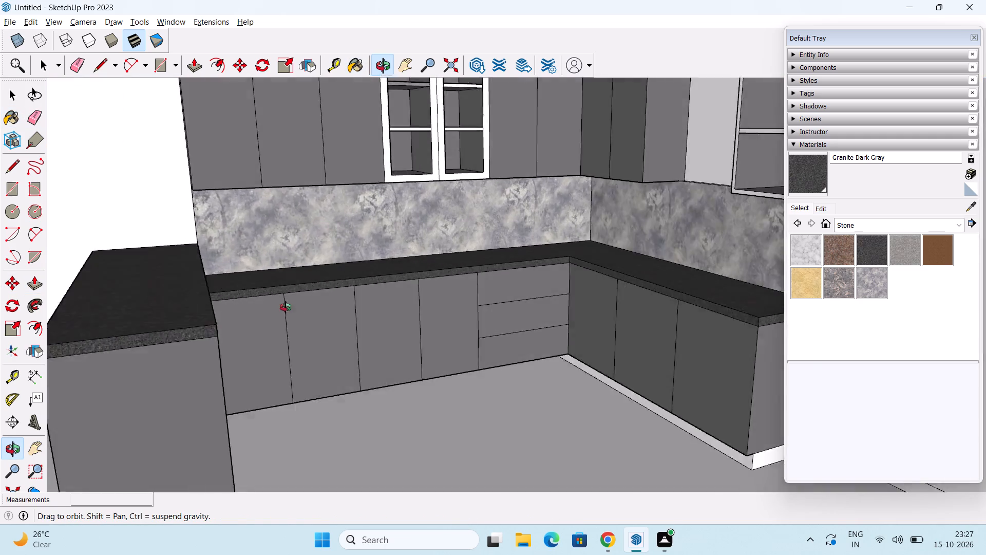
middle_drag(286, 307, 351, 319)
middle_drag(286, 356, 339, 326)
shift+middle_drag(288, 378, 432, 291)
scroll(428, 292, down, 2)
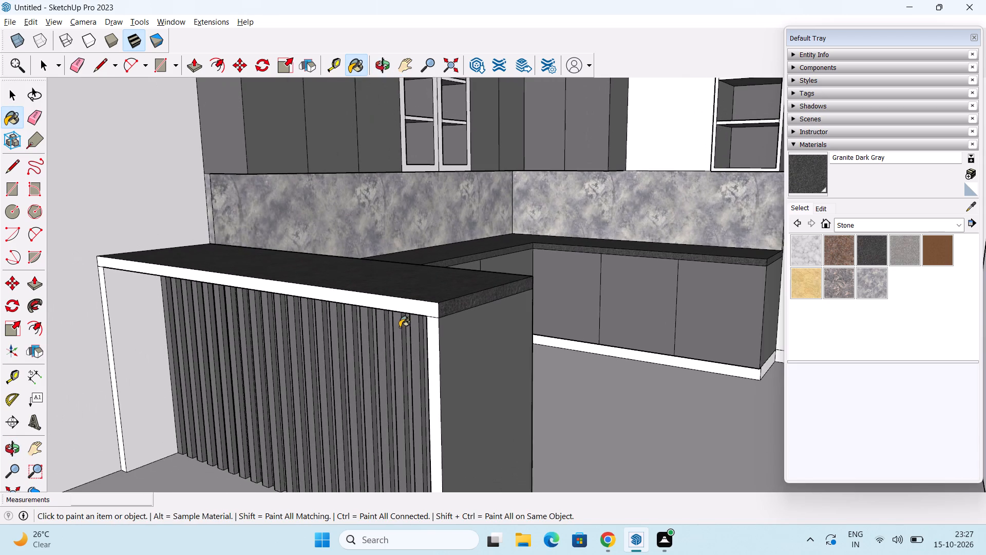
click(463, 349)
click(418, 308)
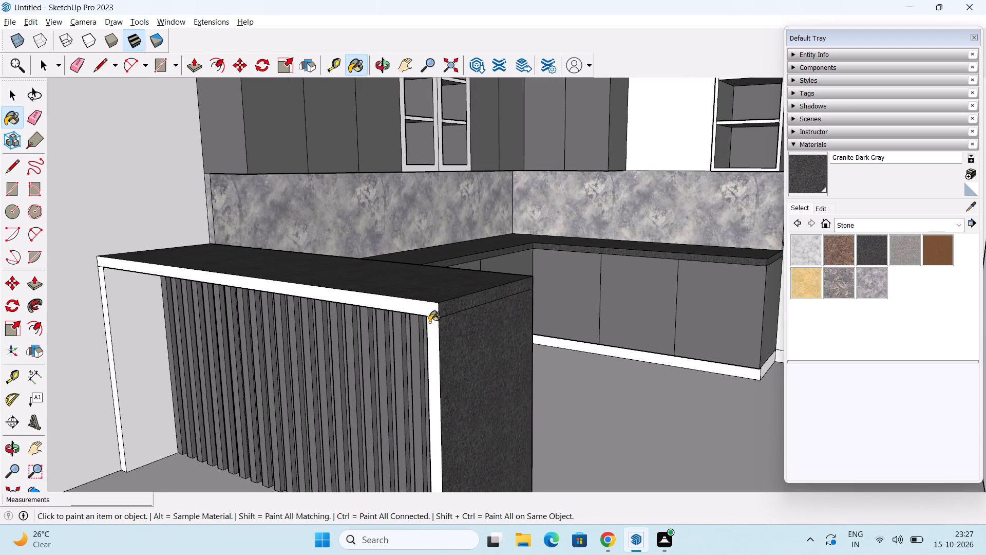
click(429, 332)
click(139, 324)
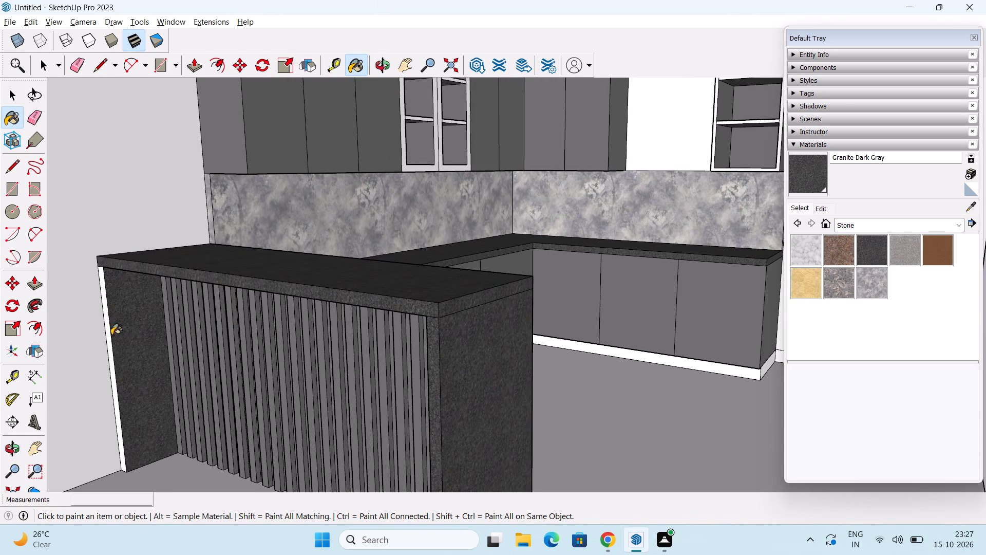
click(107, 337)
Paint the underside of the peninsula countertop's overhang above the fluted panel with Granite Dark Gray.
middle_drag(135, 327, 168, 202)
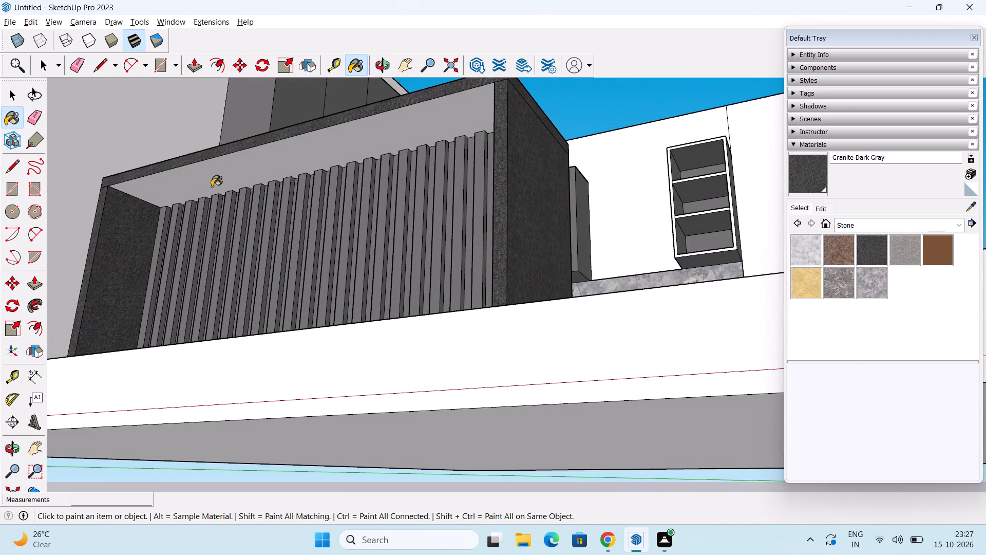
click(218, 182)
Paint the peninsula's kitchen-side back panel and the strip directly below its countertop with Granite Dark Gray.
scroll(239, 179, down, 3)
middle_drag(258, 229, 262, 365)
middle_drag(308, 362, 68, 321)
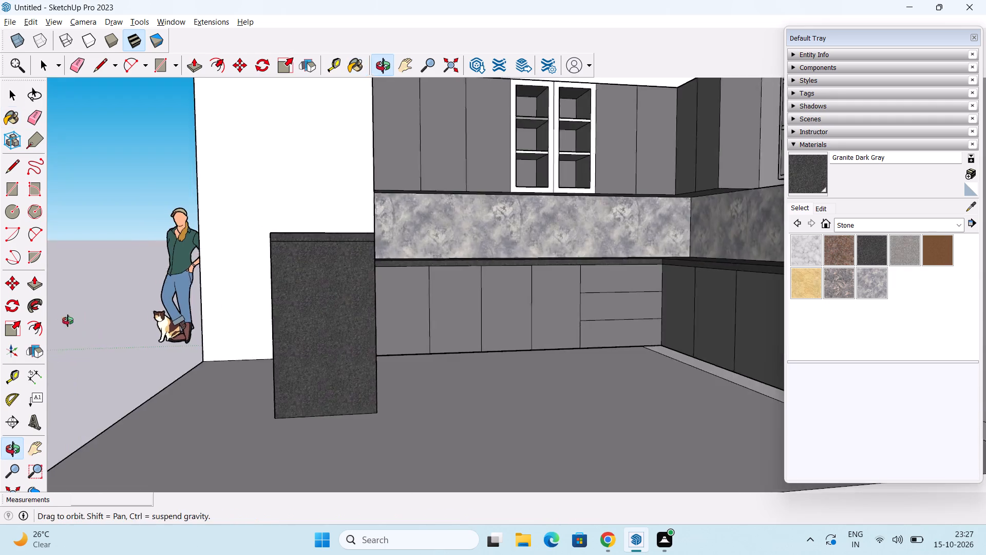
middle_drag(232, 309, 11, 368)
scroll(257, 323, up, 2)
click(334, 246)
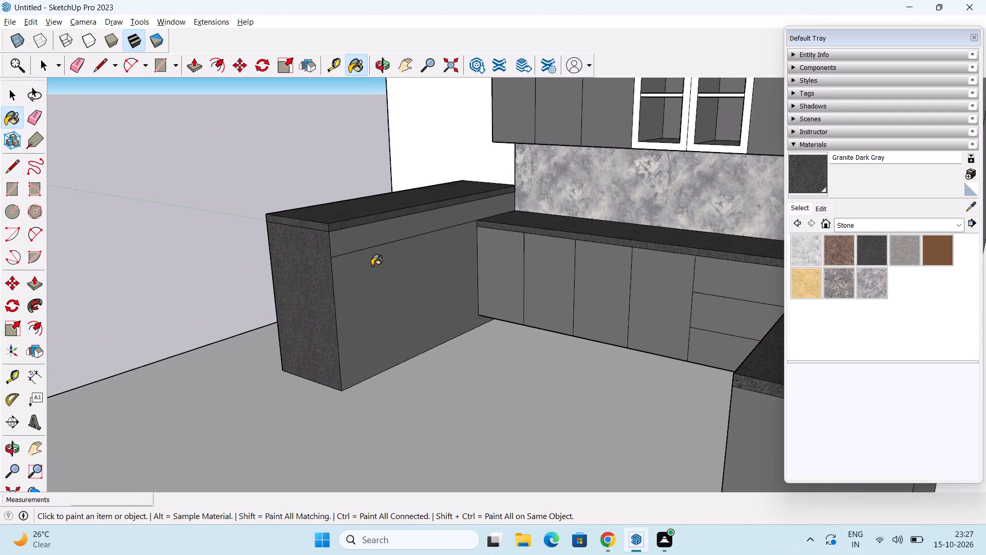
click(381, 300)
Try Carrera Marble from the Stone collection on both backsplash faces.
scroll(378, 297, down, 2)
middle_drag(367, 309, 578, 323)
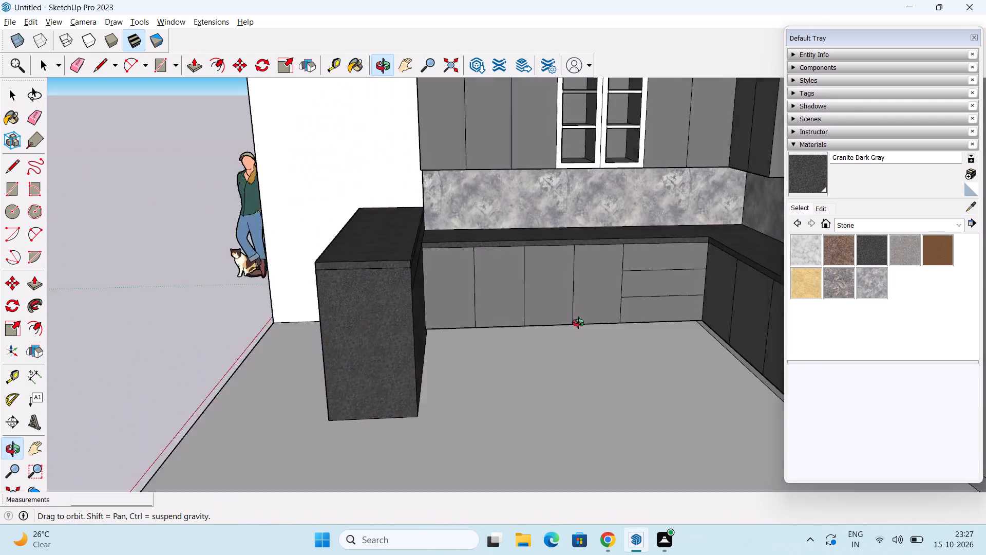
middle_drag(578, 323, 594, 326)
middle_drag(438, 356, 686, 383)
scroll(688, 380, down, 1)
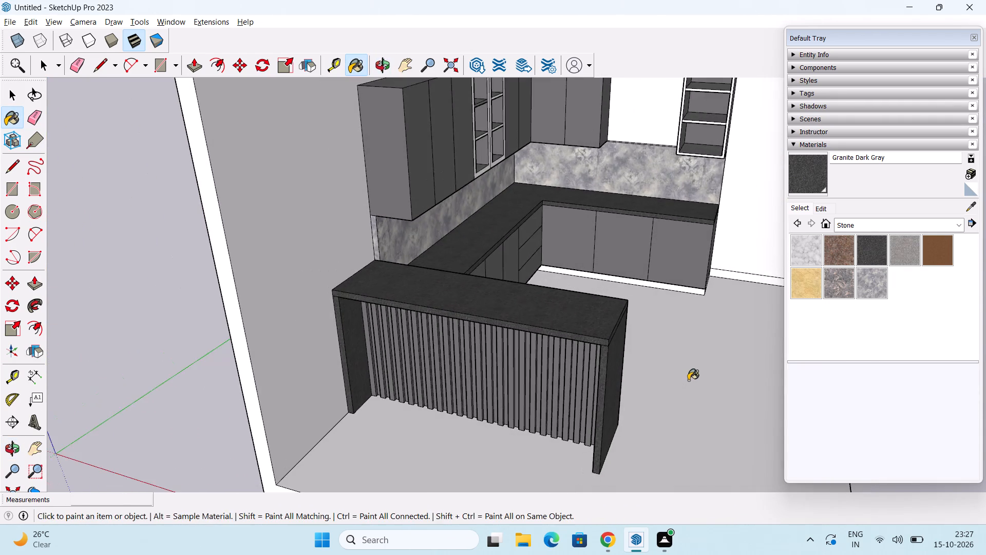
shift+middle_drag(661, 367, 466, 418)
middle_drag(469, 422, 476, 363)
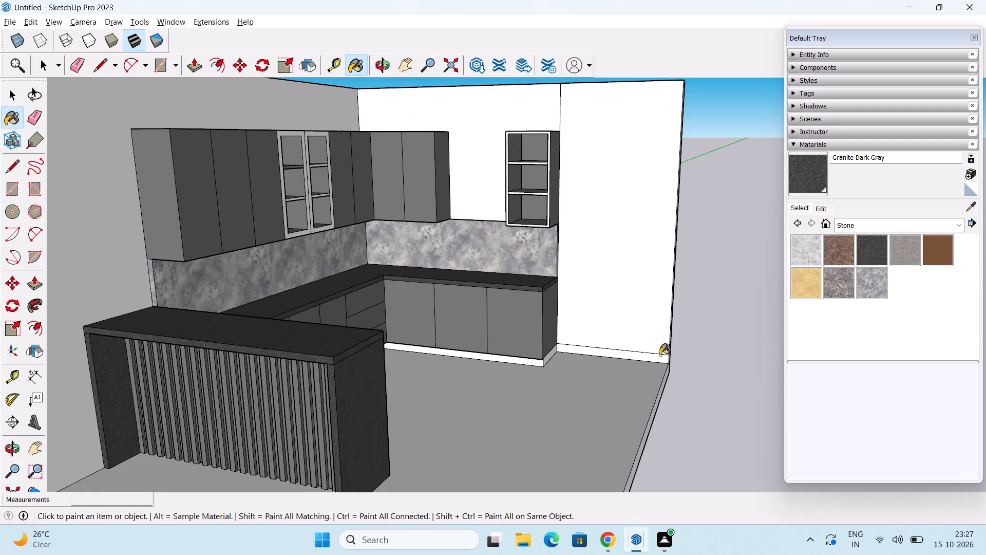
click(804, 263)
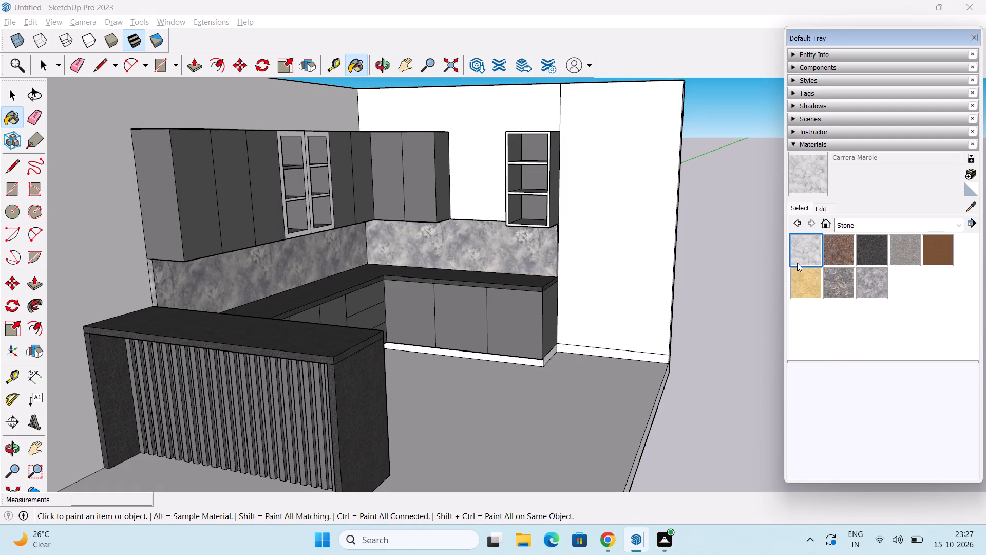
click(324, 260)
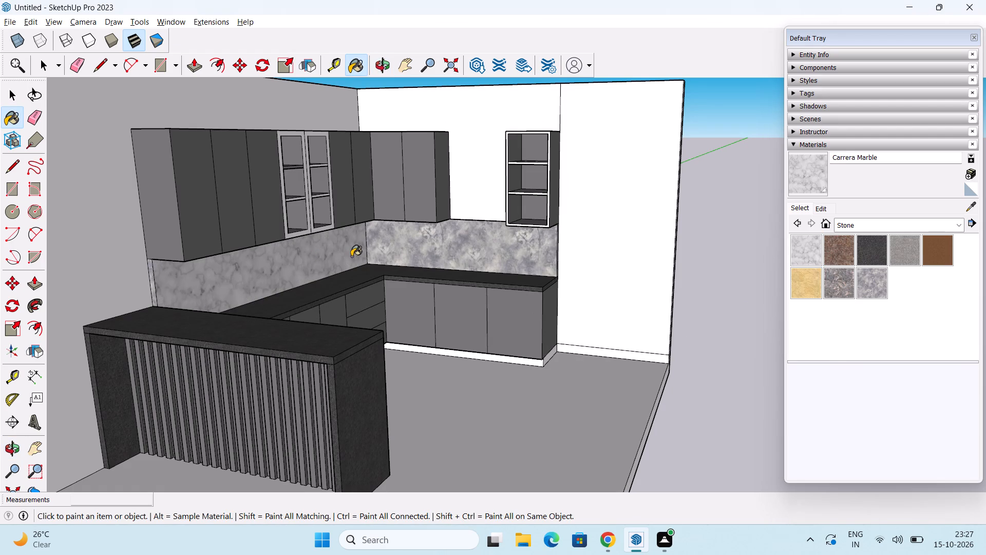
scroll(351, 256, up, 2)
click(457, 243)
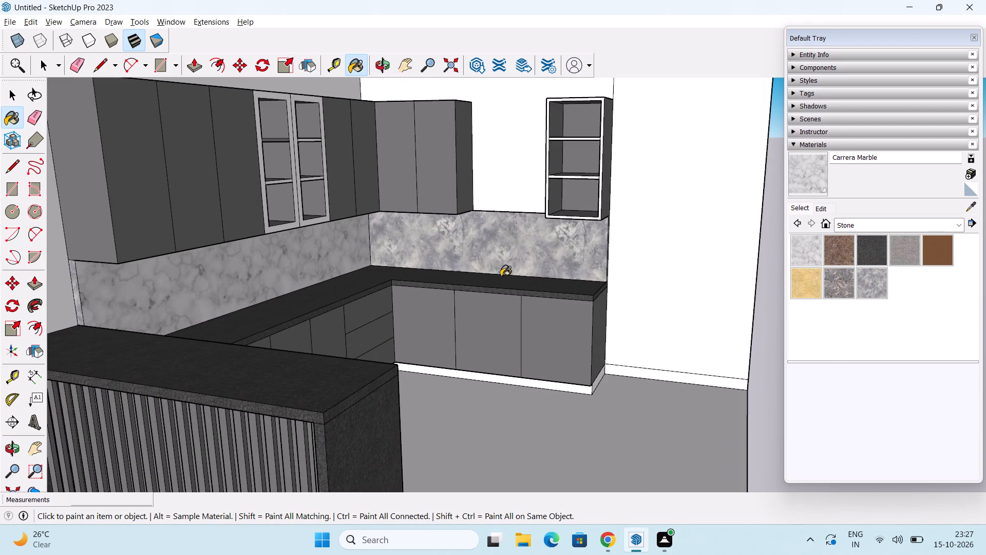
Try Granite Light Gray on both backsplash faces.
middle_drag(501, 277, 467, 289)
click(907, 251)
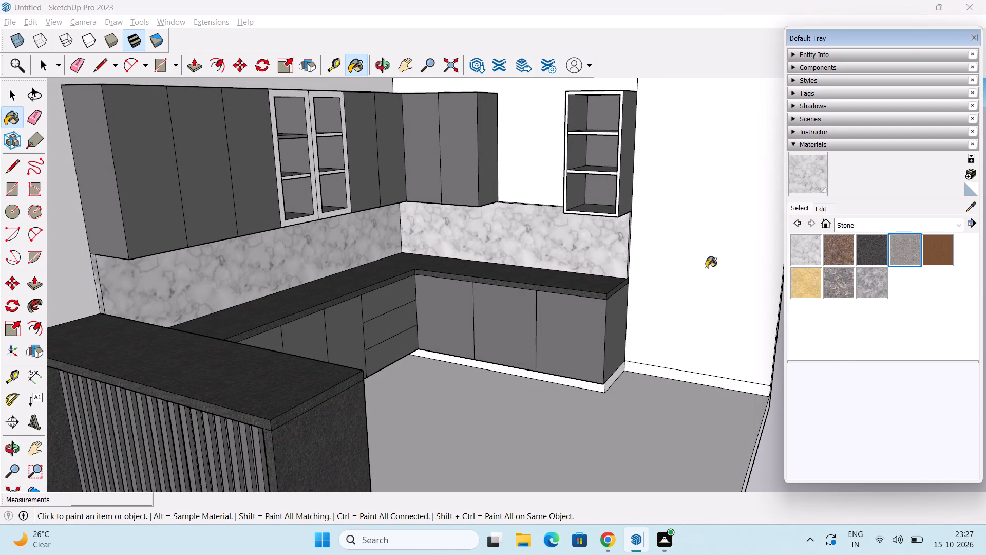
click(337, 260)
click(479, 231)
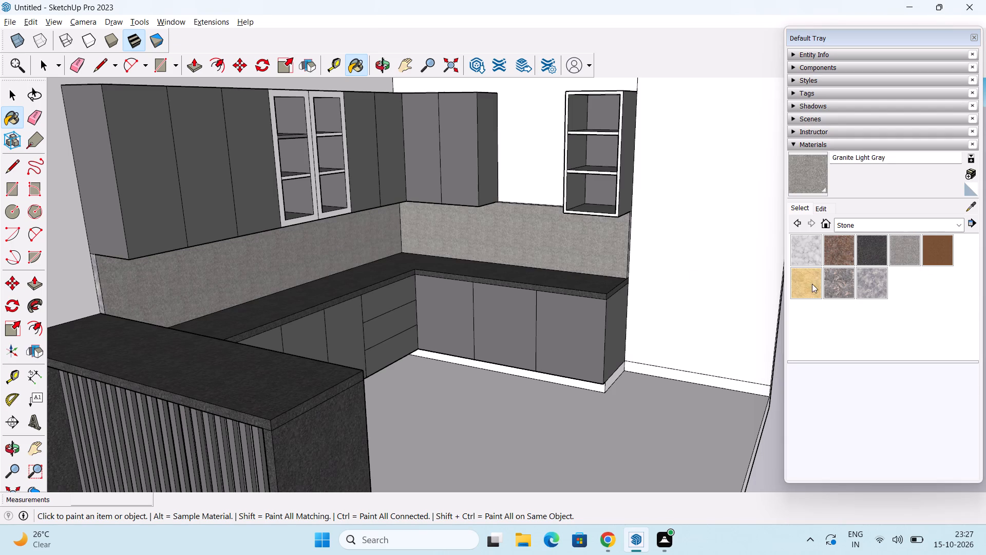
Repaint both backsplash faces with Stone Vein Gray.
click(865, 288)
click(524, 249)
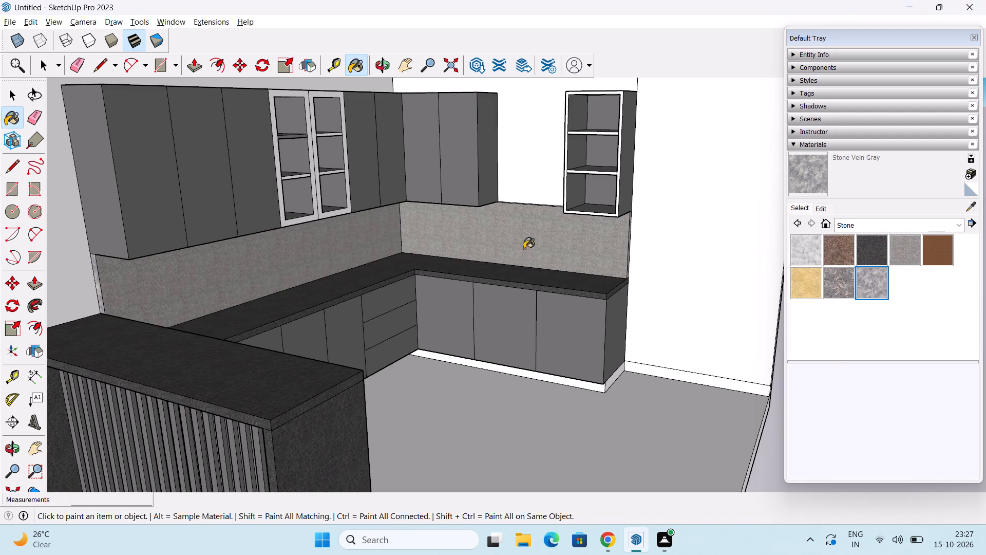
click(271, 256)
scroll(262, 273, down, 2)
middle_drag(252, 282, 262, 279)
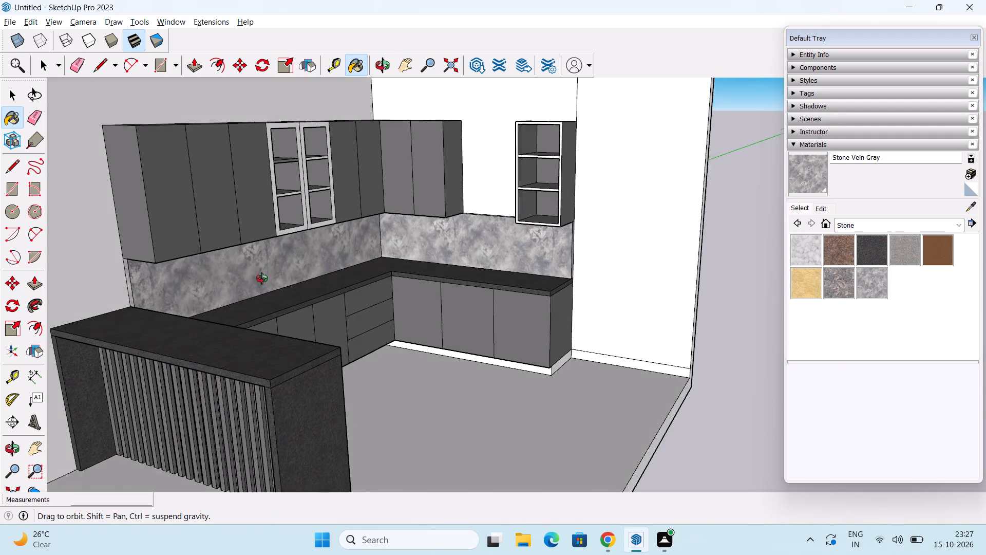
middle_drag(262, 279, 236, 303)
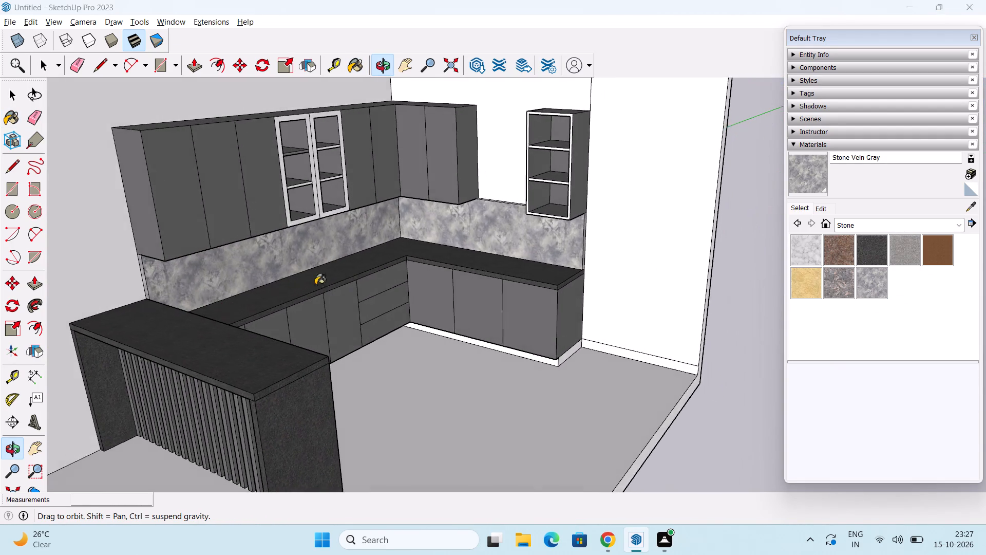
Edit the Stone Vein Gray material with the Color Wheel picker, raising its brightness to a light gray-white marble tone.
click(821, 211)
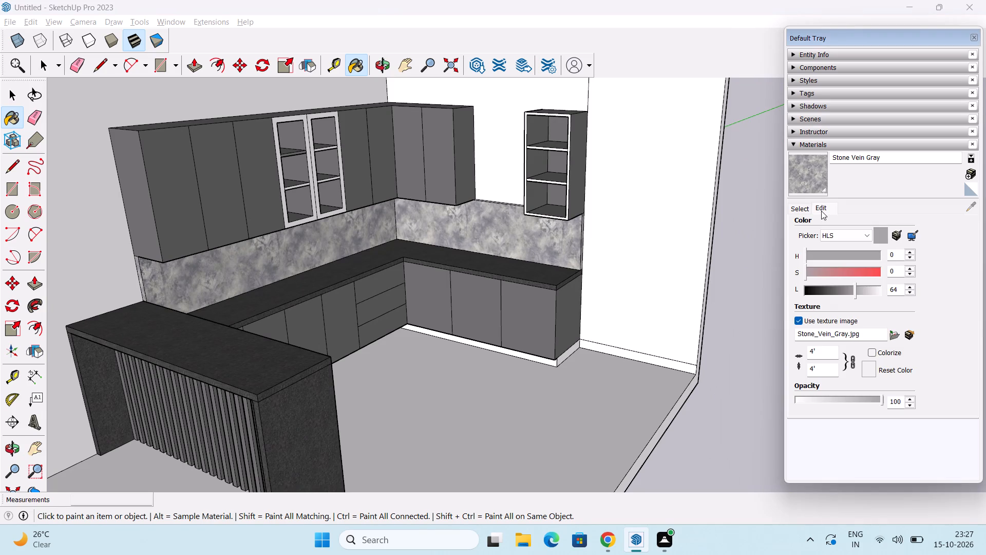
click(840, 236)
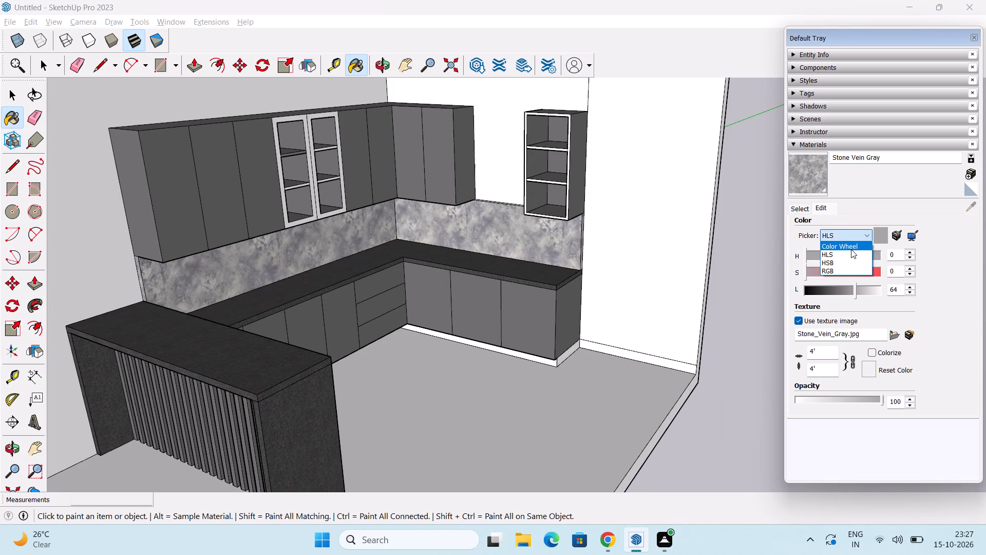
click(851, 249)
scroll(852, 267, up, 1)
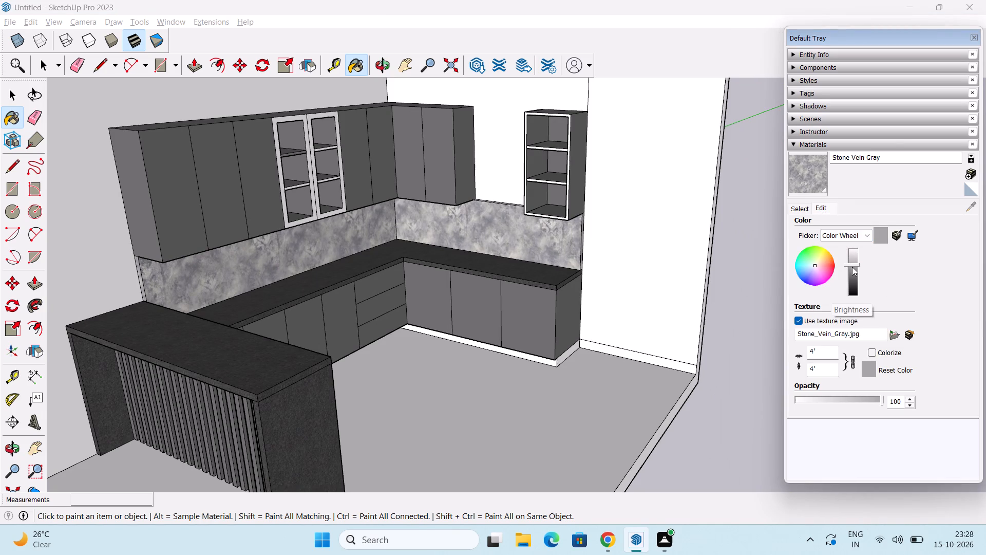
scroll(852, 267, up, 4)
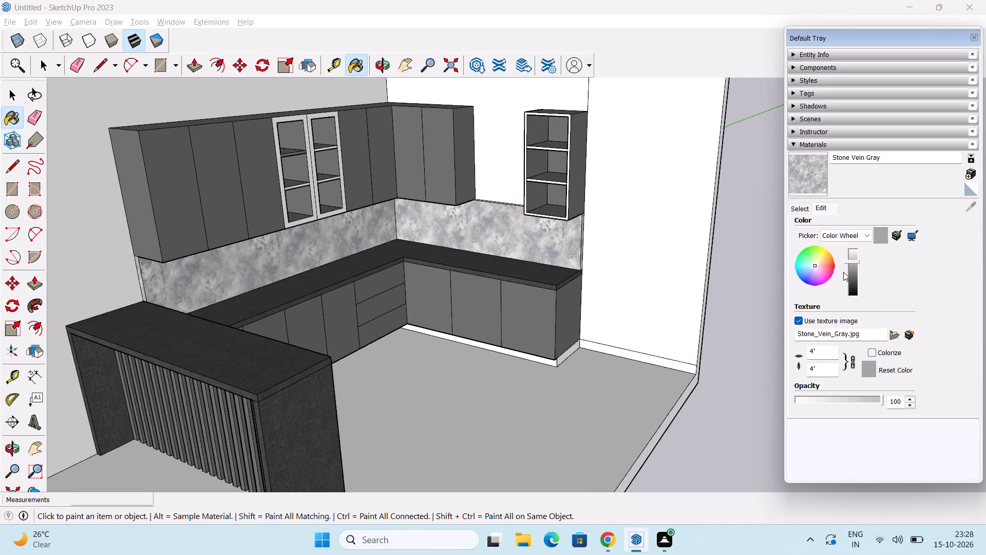
scroll(860, 265, up, 6)
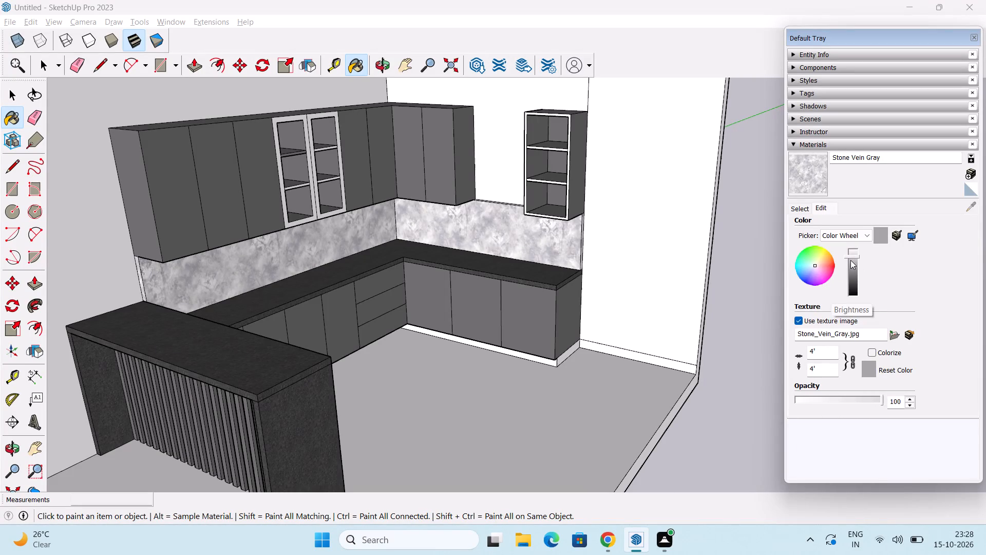
scroll(850, 260, up, 1)
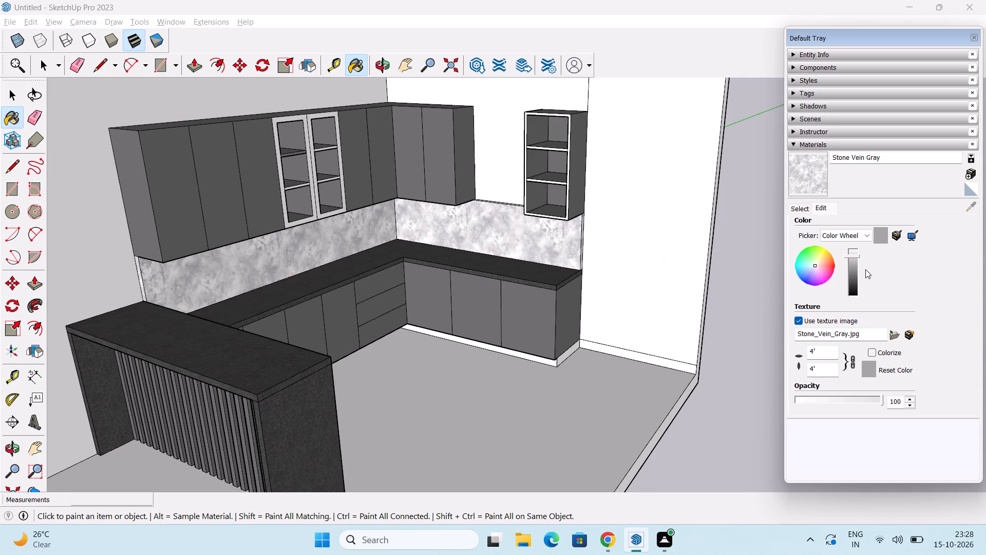
scroll(849, 258, up, 6)
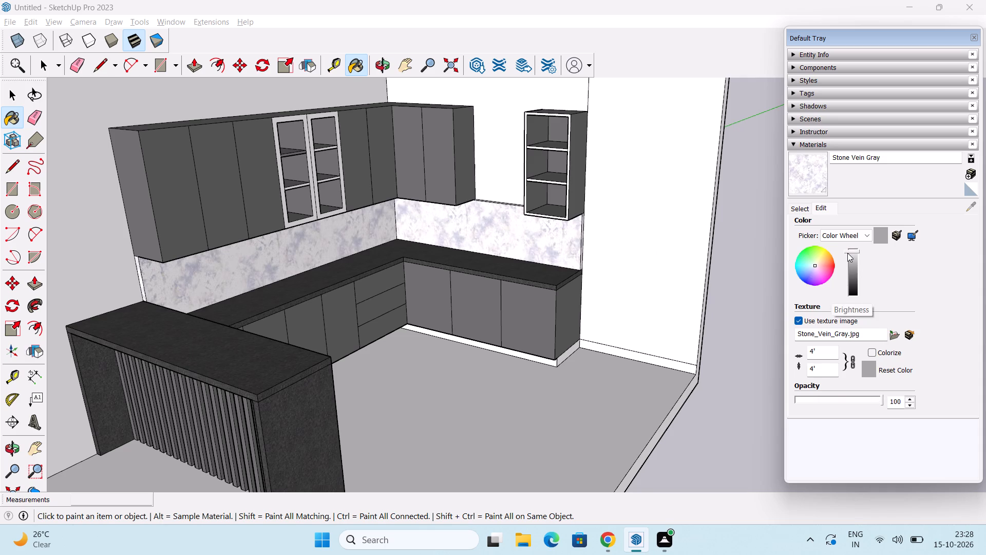
scroll(847, 253, down, 6)
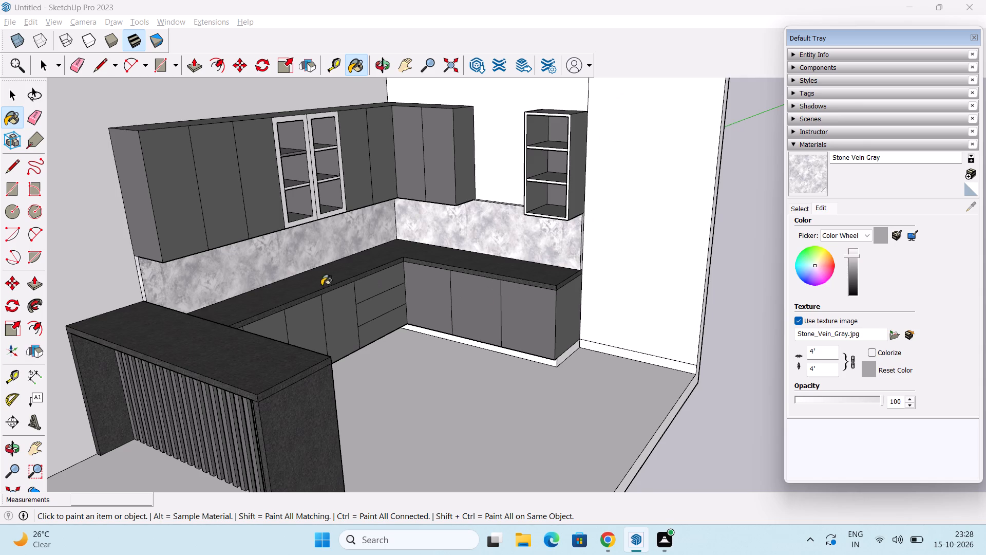
Examine the lightened backsplash along both legs of the L and against the cabinets and countertops.
scroll(287, 278, up, 4)
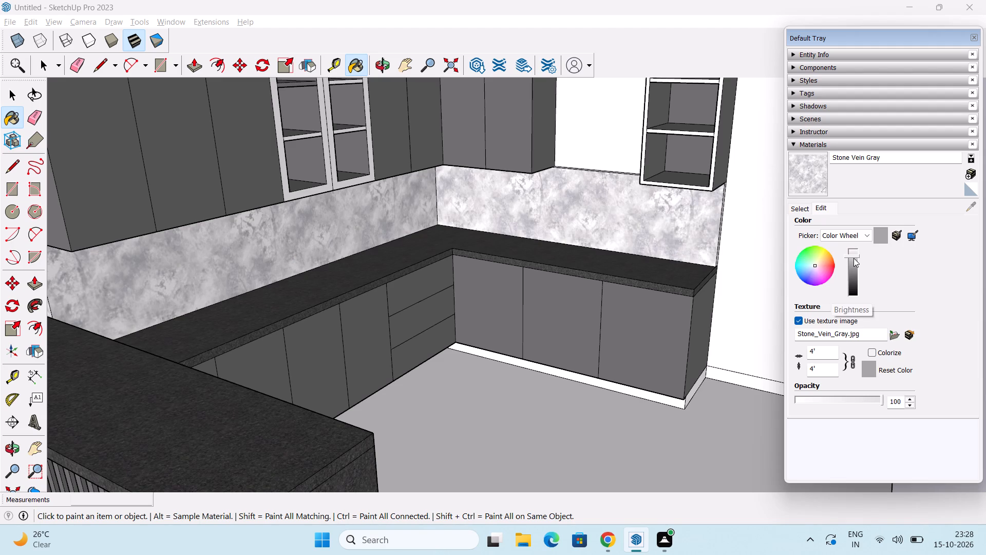
scroll(854, 256, down, 1)
middle_drag(600, 296, 362, 235)
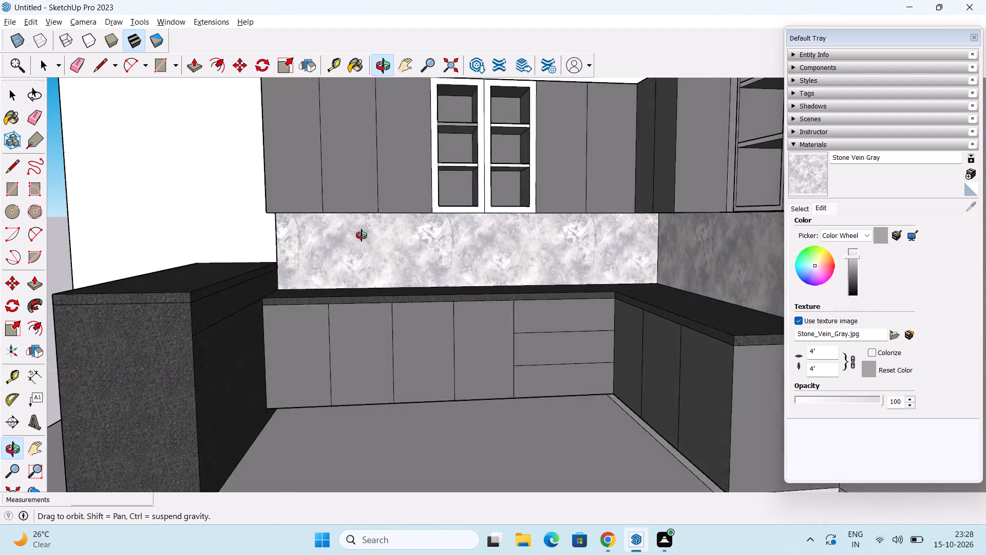
middle_drag(362, 235, 535, 272)
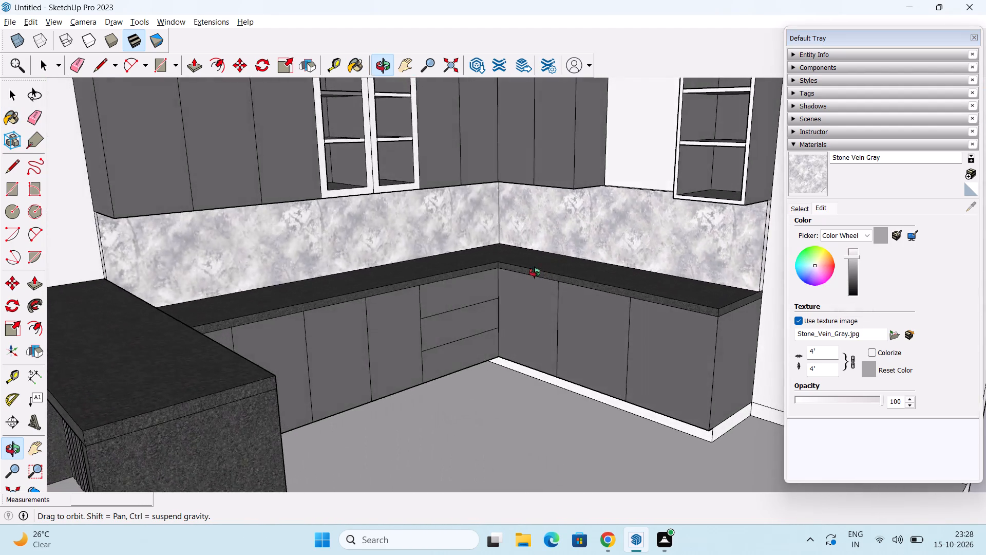
middle_drag(535, 272, 487, 237)
shift+middle_drag(494, 235, 297, 220)
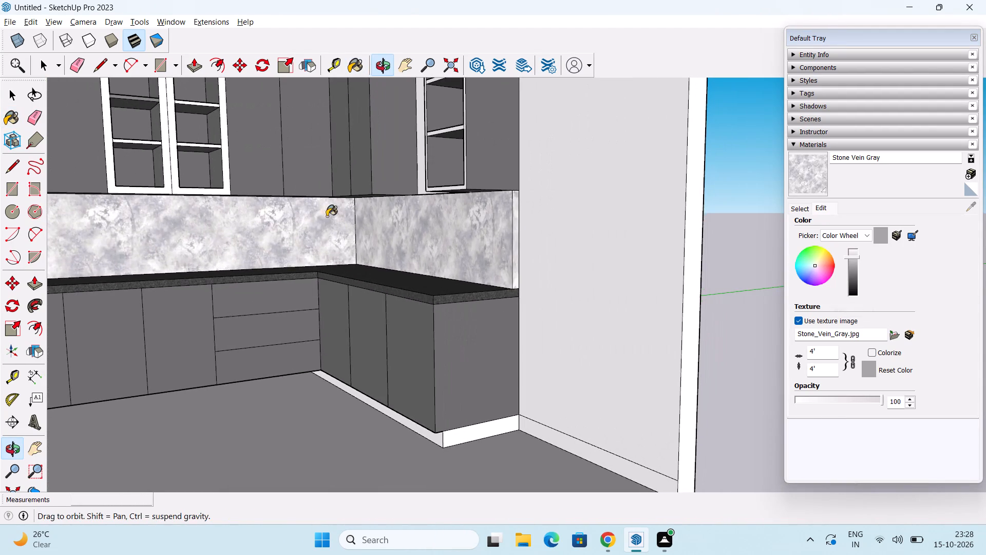
scroll(373, 214, down, 3)
shift+middle_drag(344, 242, 506, 273)
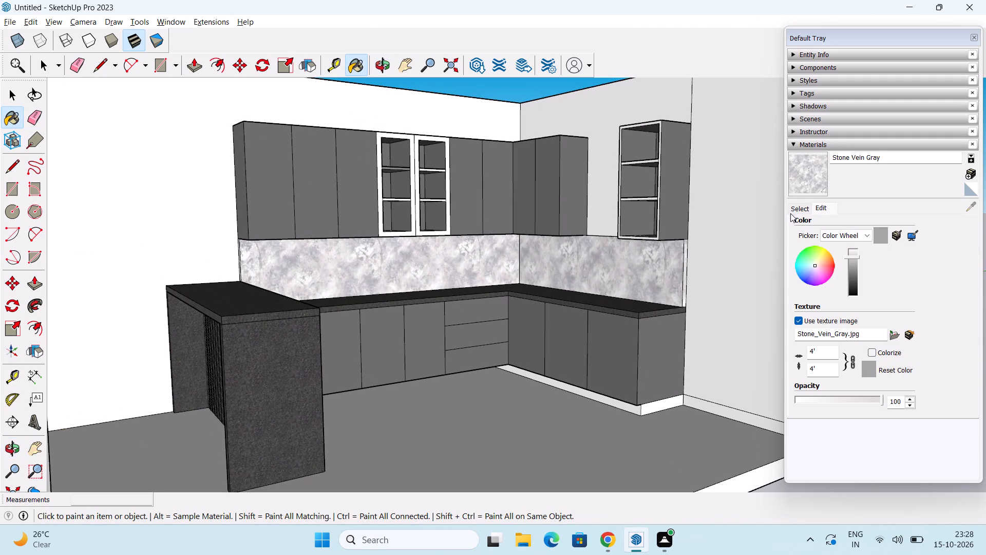
Paint the white toe-kick faces beneath both legs of the base cabinets, including the exposed end, with 0133_Gray.
click(796, 212)
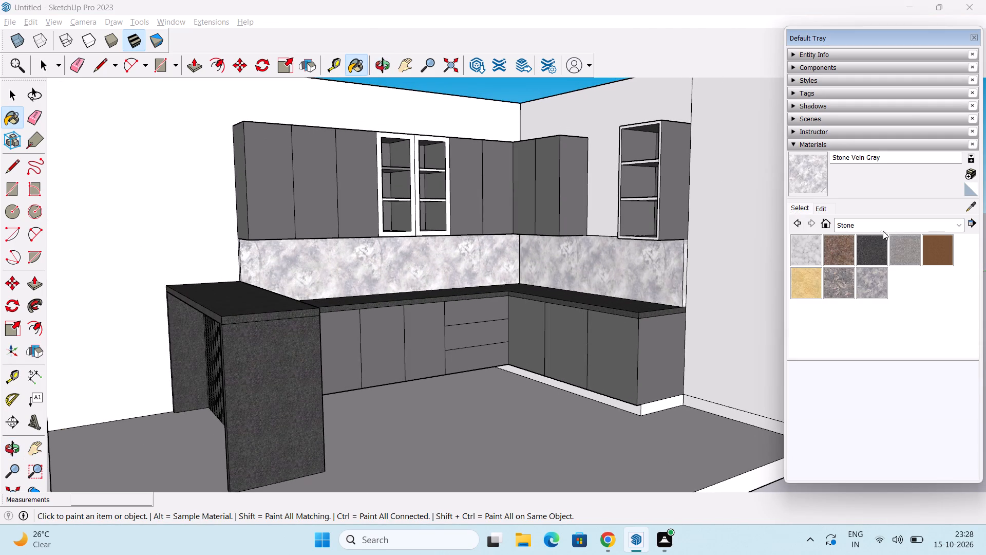
click(883, 230)
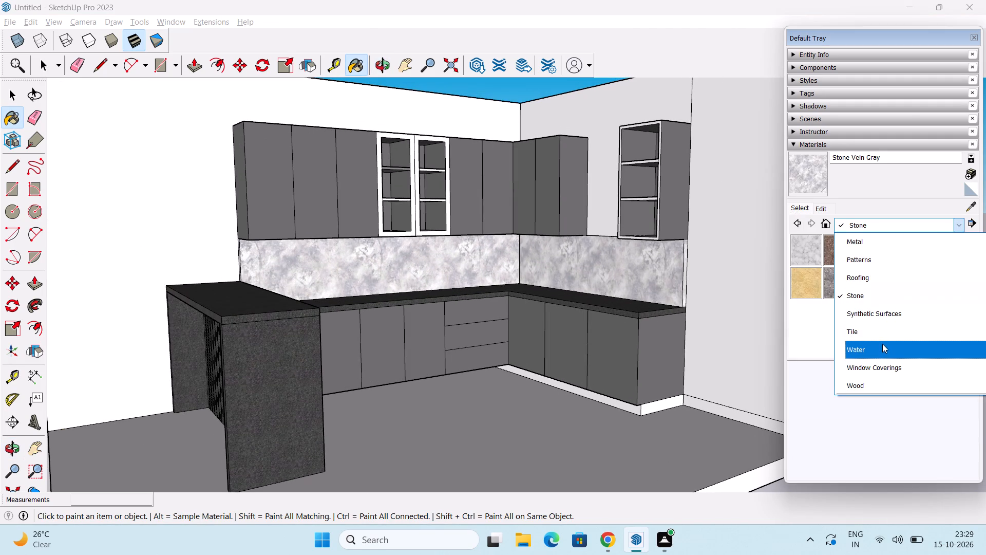
scroll(879, 333, up, 1)
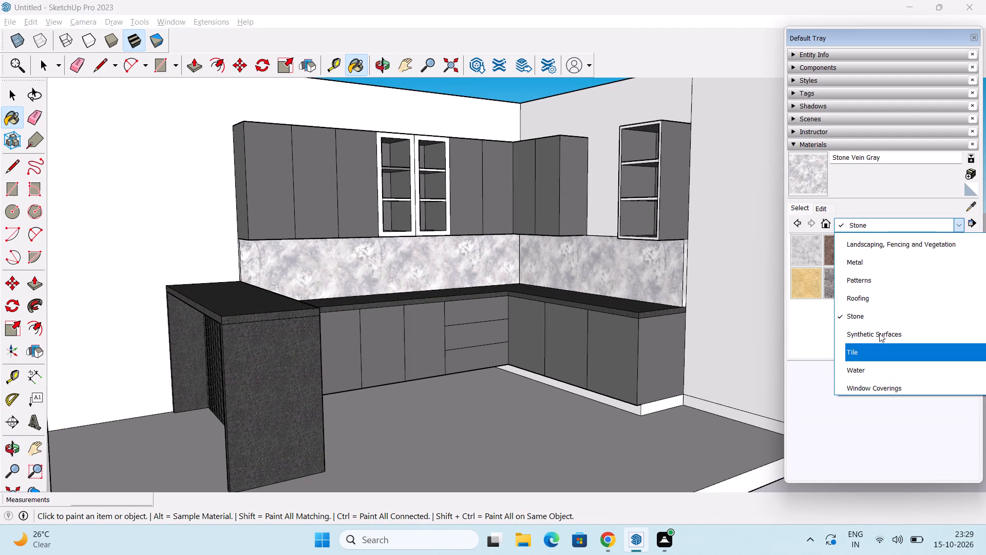
scroll(879, 333, up, 2)
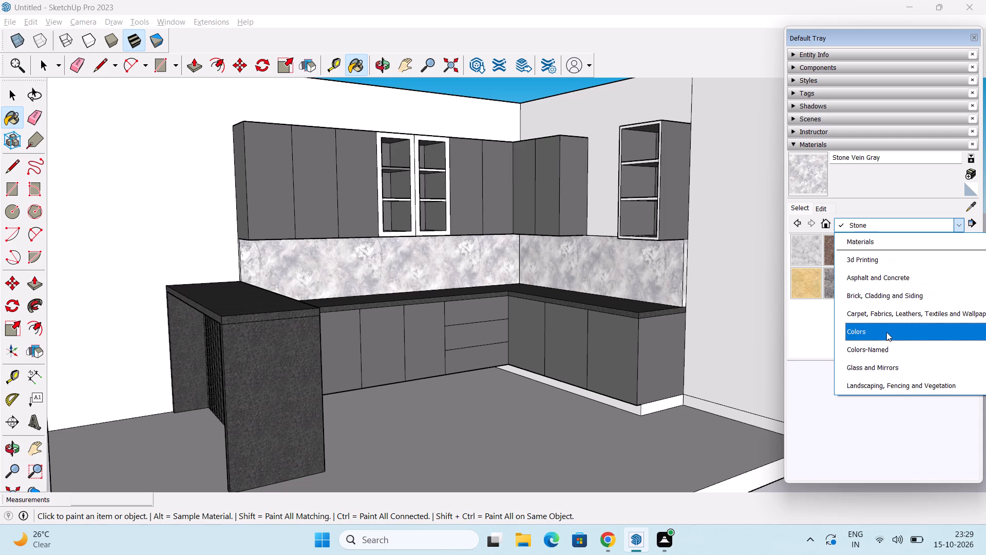
click(894, 344)
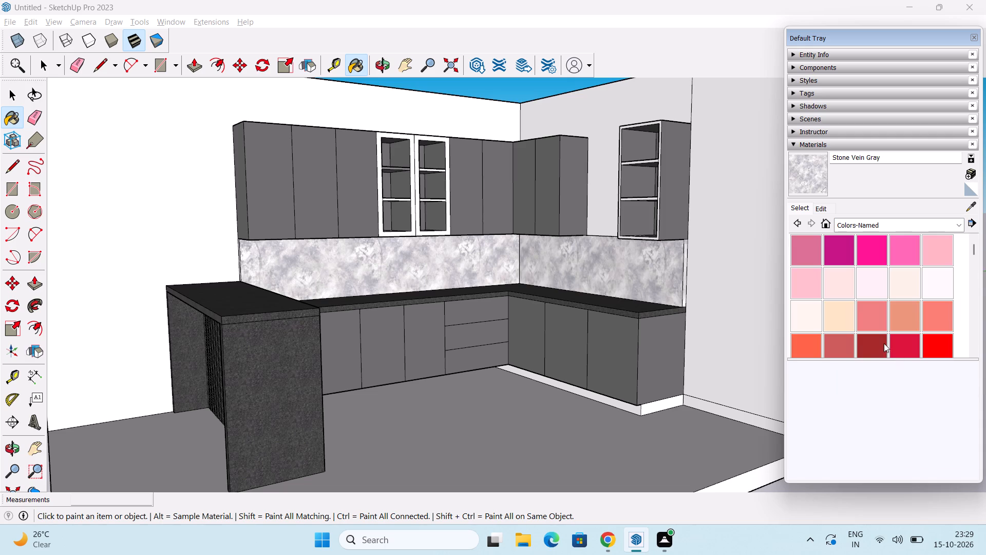
scroll(884, 342, down, 13)
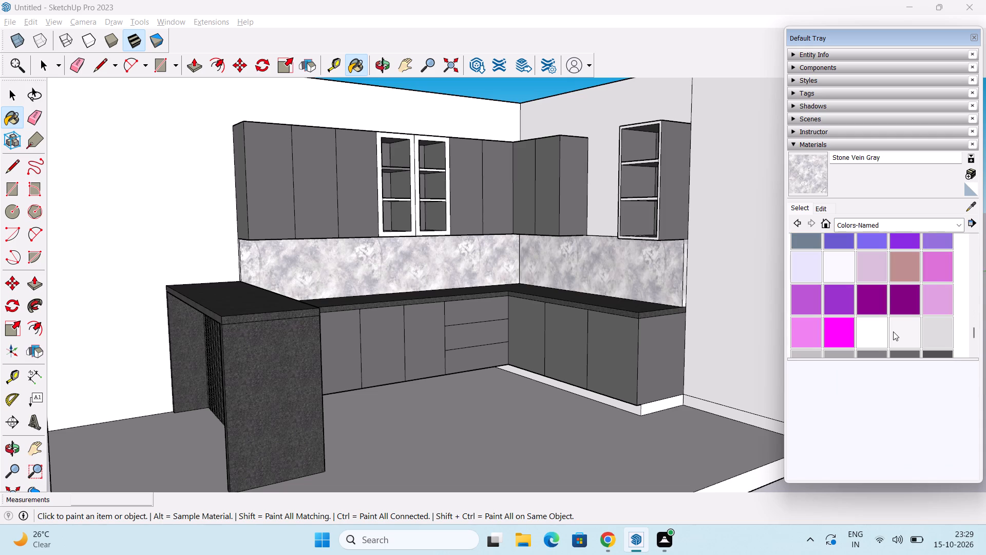
click(870, 302)
middle_drag(798, 376, 757, 261)
scroll(676, 340, up, 3)
scroll(674, 393, up, 5)
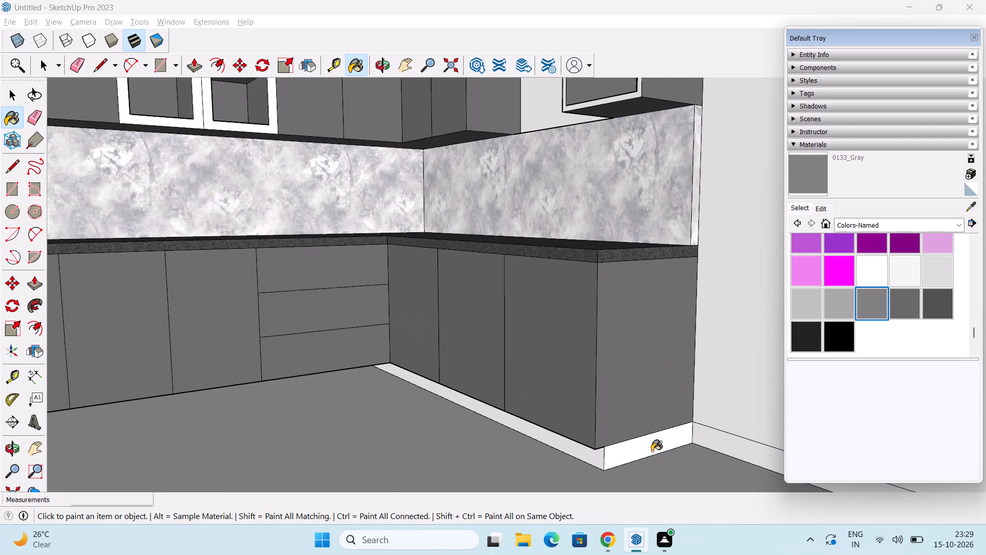
click(651, 447)
middle_drag(657, 456, 704, 400)
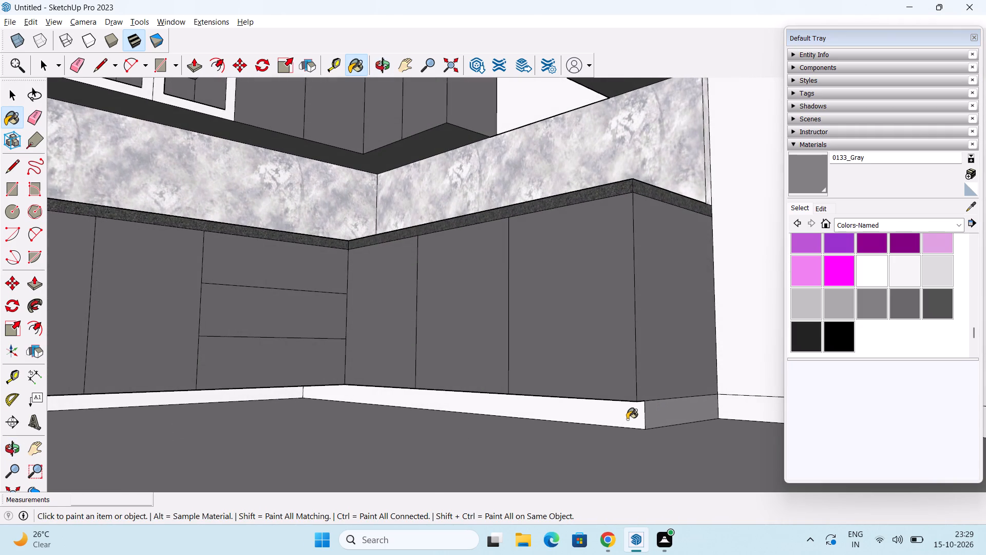
click(624, 421)
middle_drag(626, 408, 488, 400)
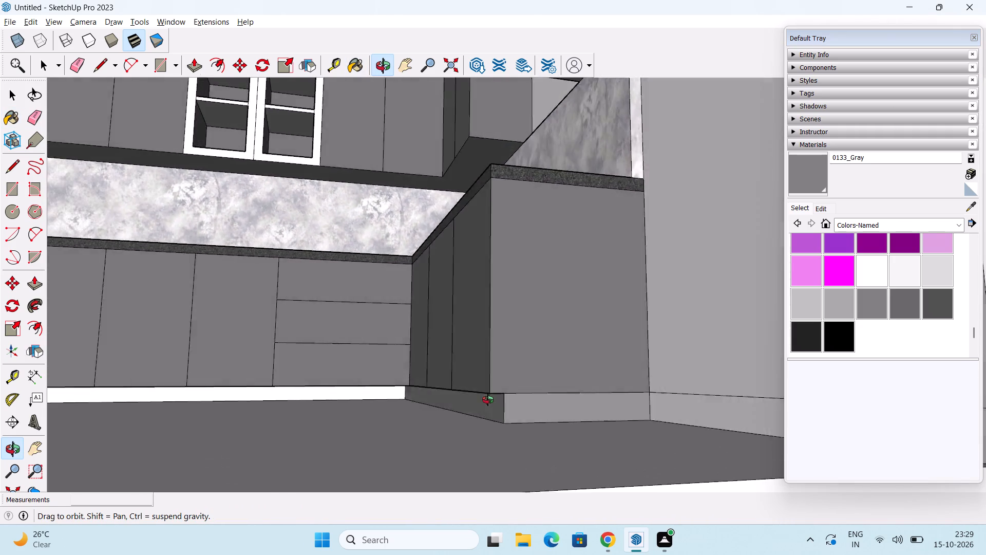
middle_drag(488, 400, 467, 404)
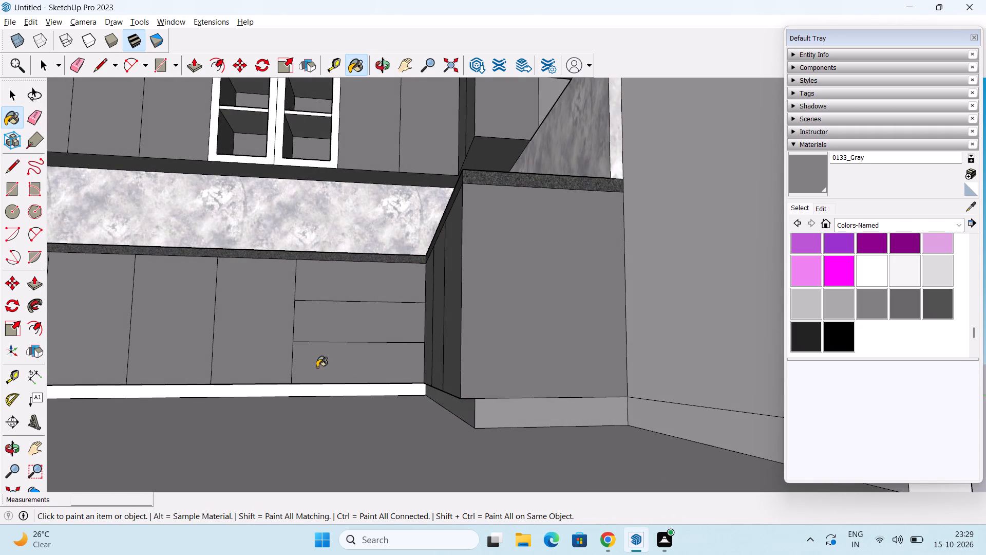
click(373, 392)
Examine the painted toe-kick and the finished kitchen from low, overall and peninsula-side viewpoints.
middle_drag(349, 422, 350, 458)
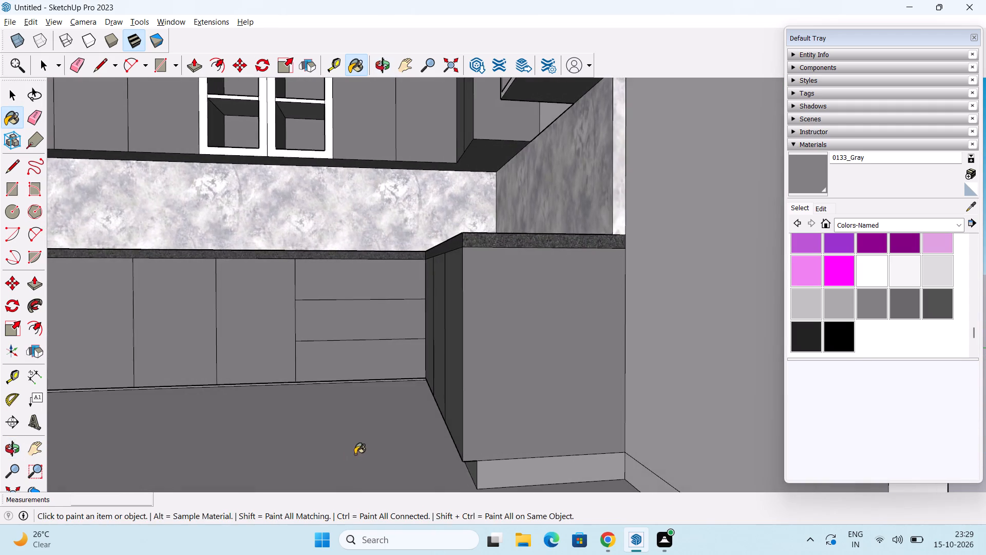
scroll(355, 454, down, 1)
middle_drag(370, 465, 449, 481)
scroll(451, 469, down, 2)
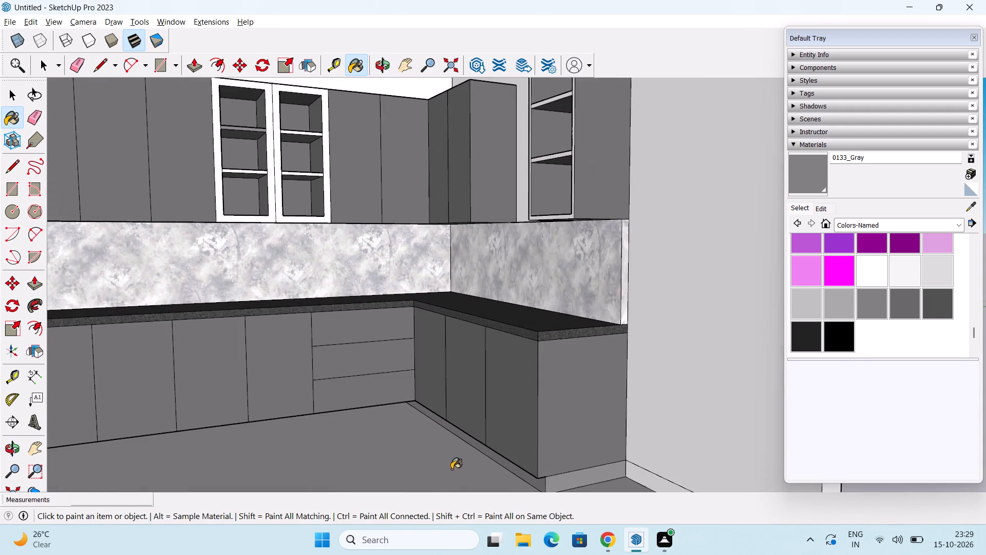
scroll(451, 469, down, 9)
middle_drag(414, 433, 351, 412)
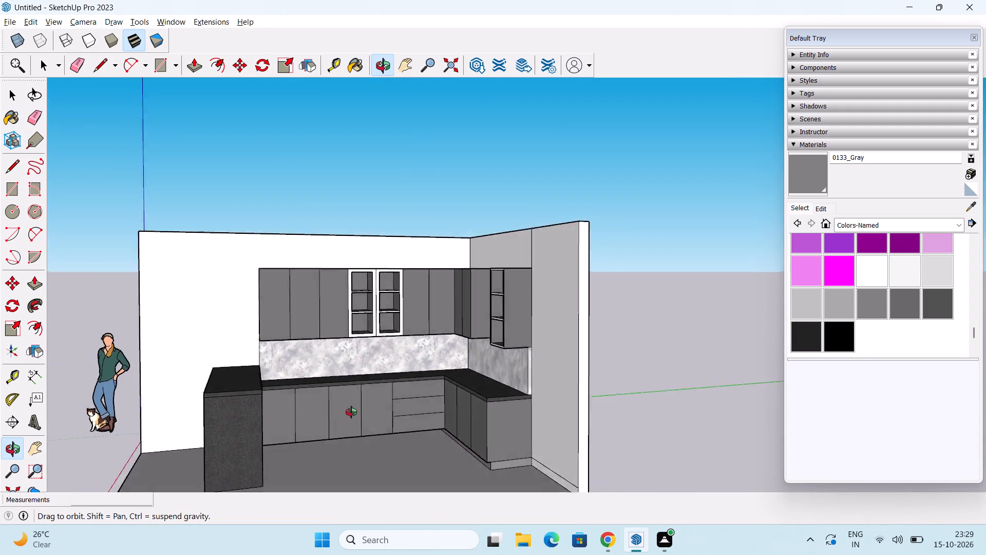
middle_drag(351, 412, 487, 454)
scroll(478, 455, down, 1)
middle_drag(454, 454, 518, 483)
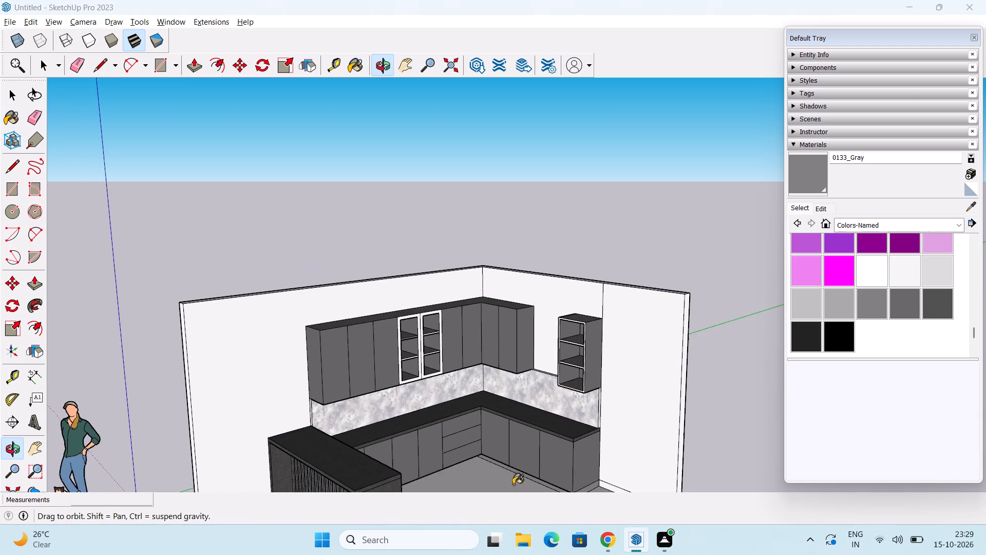
scroll(429, 488, up, 4)
middle_drag(435, 468, 451, 399)
middle_drag(415, 445, 465, 368)
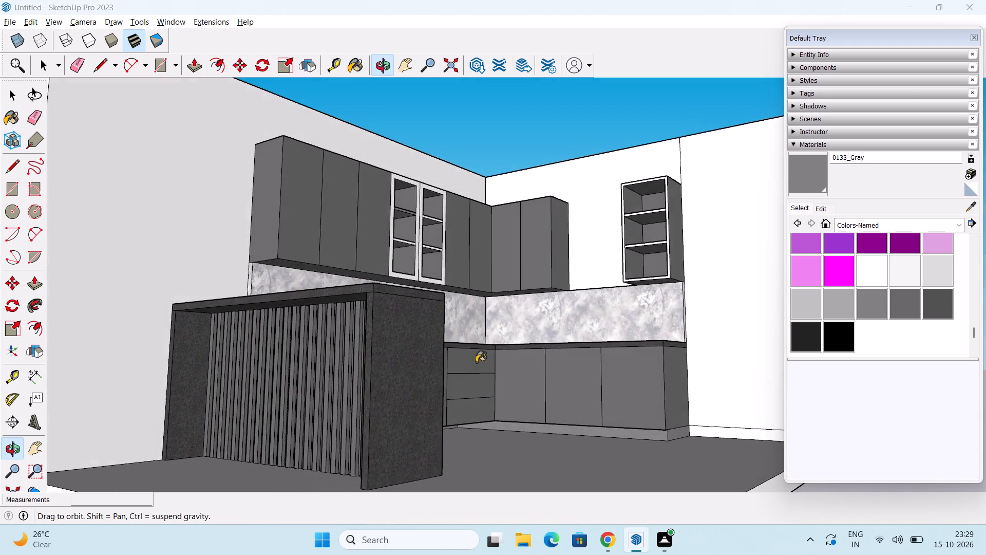
middle_drag(499, 361, 518, 426)
key(space)
shift+middle_drag(528, 392, 501, 441)
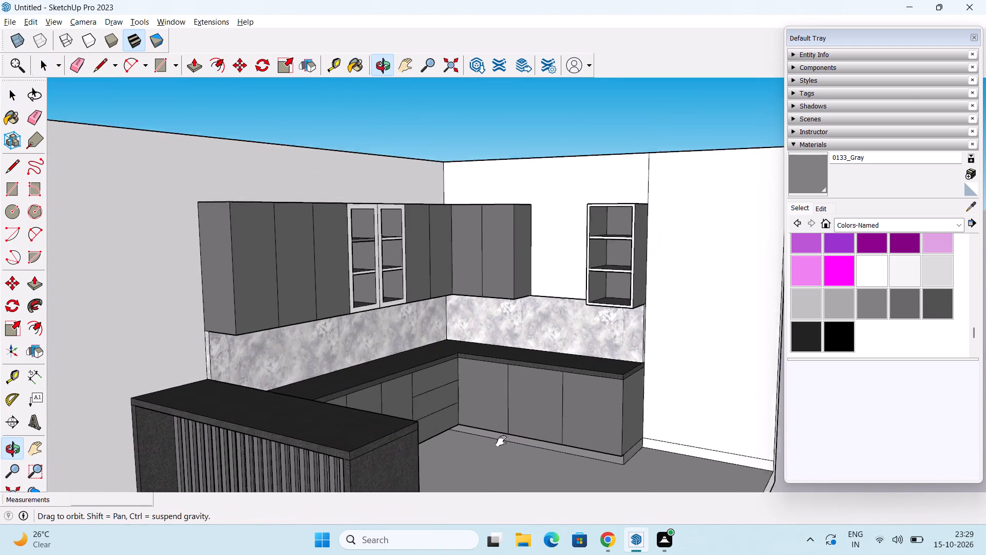
shift+middle_drag(501, 441, 497, 446)
middle_drag(498, 443, 386, 471)
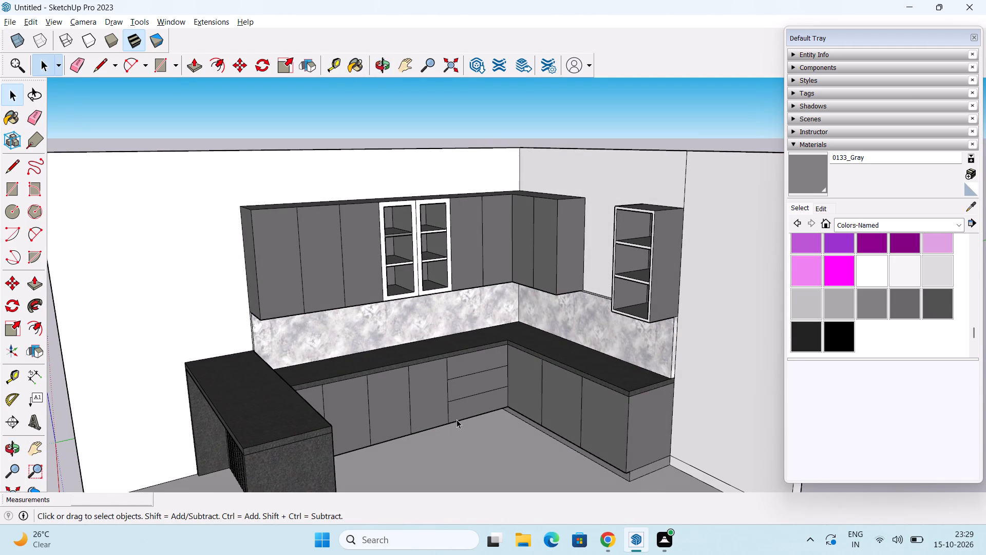
shift+middle_drag(457, 419, 440, 456)
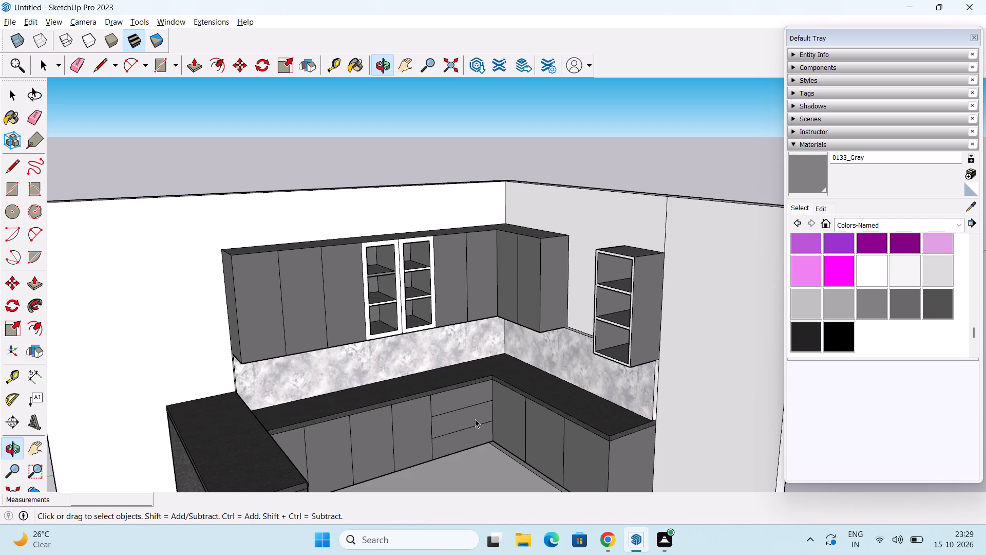
Push/Pull the two white framed door fronts on the upper cabinets outward by 1".
scroll(363, 337, up, 2)
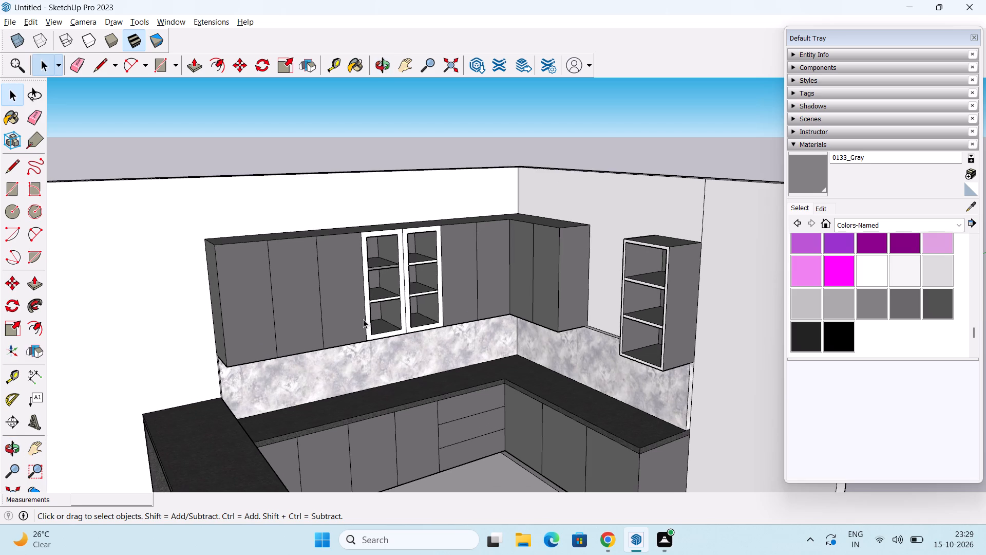
scroll(372, 307, up, 5)
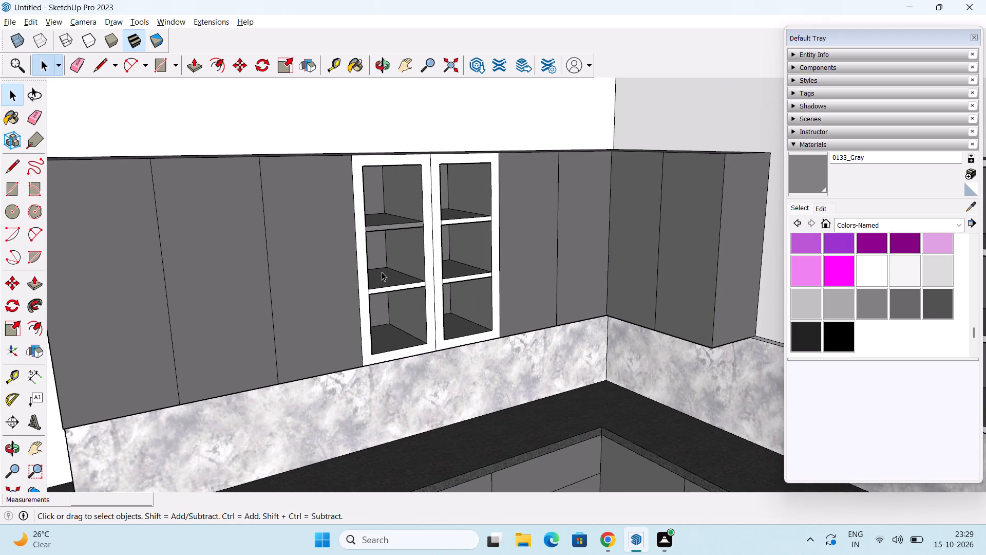
middle_drag(382, 271, 358, 319)
scroll(352, 310, up, 3)
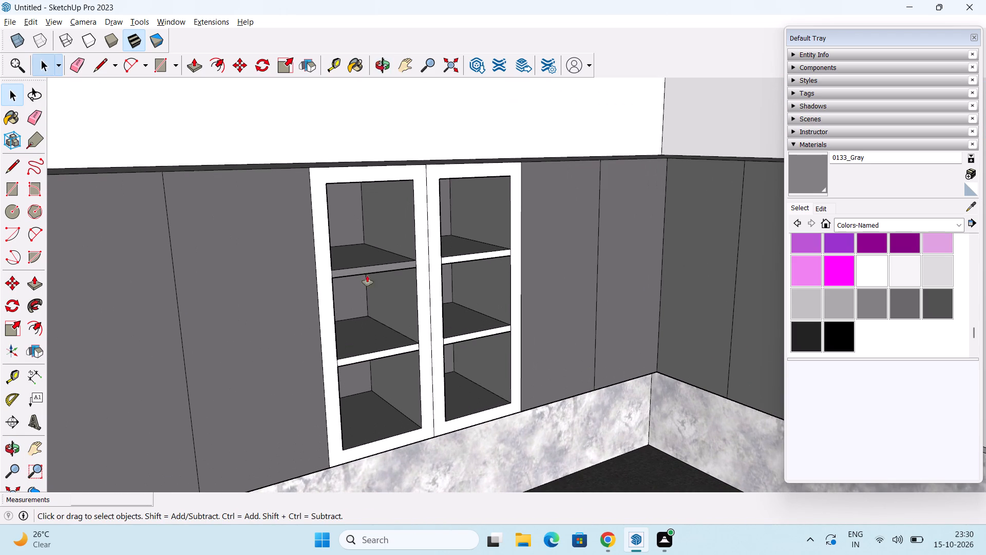
key(p)
scroll(362, 229, up, 2)
click(405, 154)
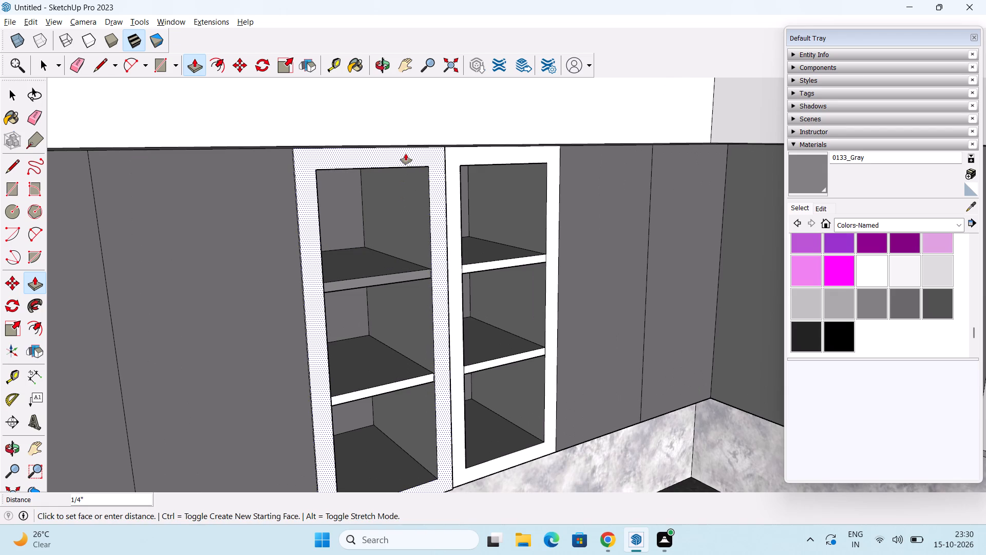
text(1")
key(Return)
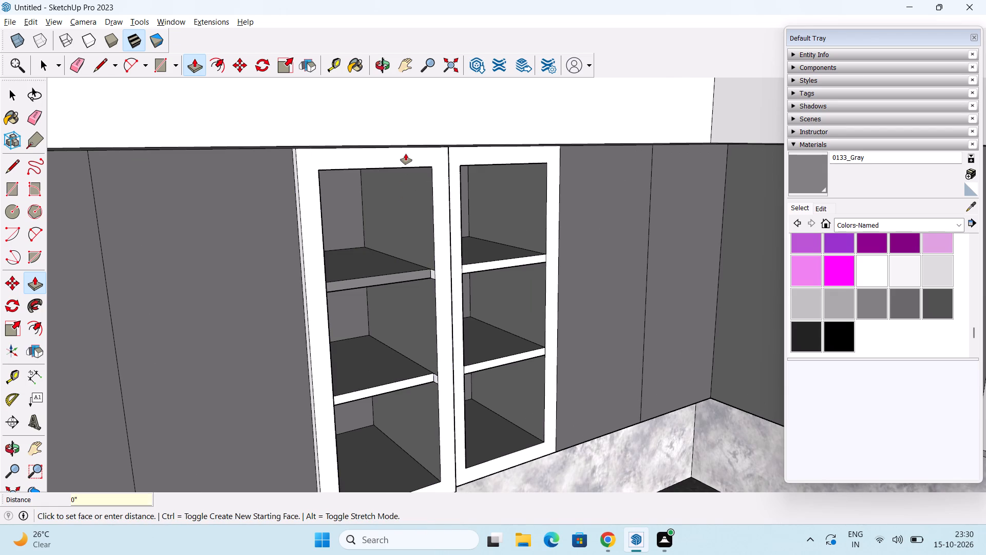
double_click(471, 149)
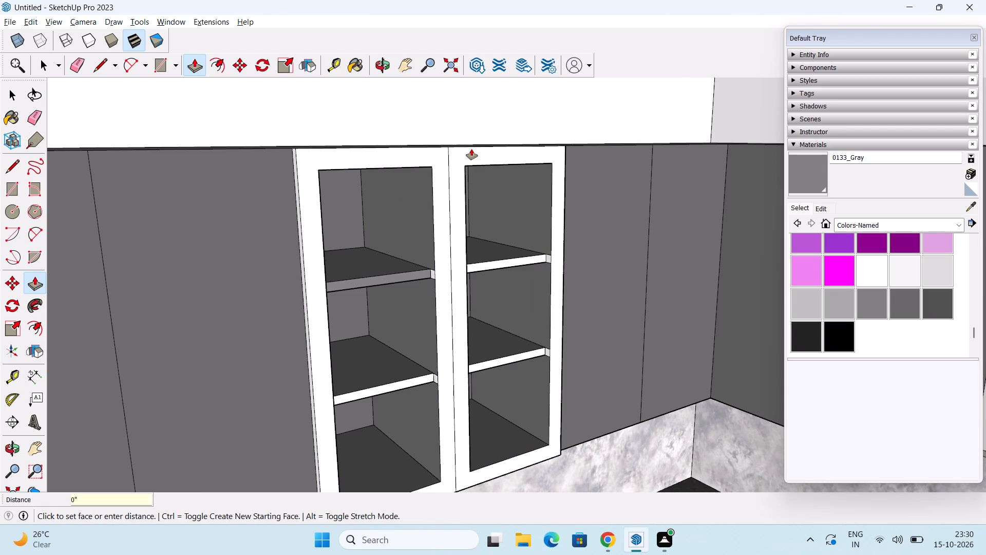
Examine the thickened door frames, the corner wall cabinets and the open shelf unit from several angles.
scroll(467, 250, down, 2)
middle_drag(469, 257, 254, 261)
scroll(255, 250, down, 2)
middle_drag(276, 270, 470, 310)
middle_drag(471, 311, 408, 316)
middle_drag(226, 355, 206, 307)
scroll(419, 274, down, 1)
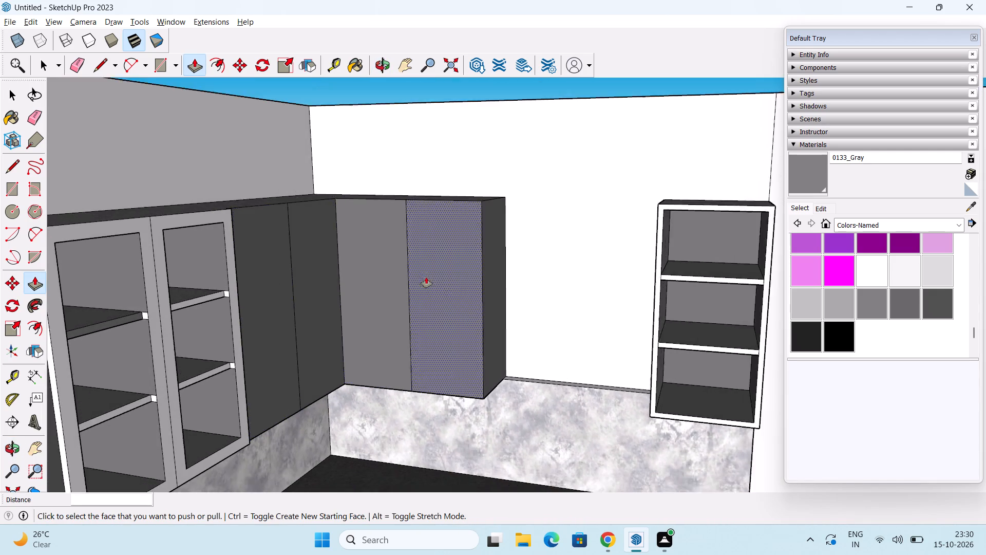
scroll(426, 277, down, 1)
middle_drag(447, 284, 325, 305)
scroll(524, 290, up, 4)
middle_drag(501, 299, 466, 301)
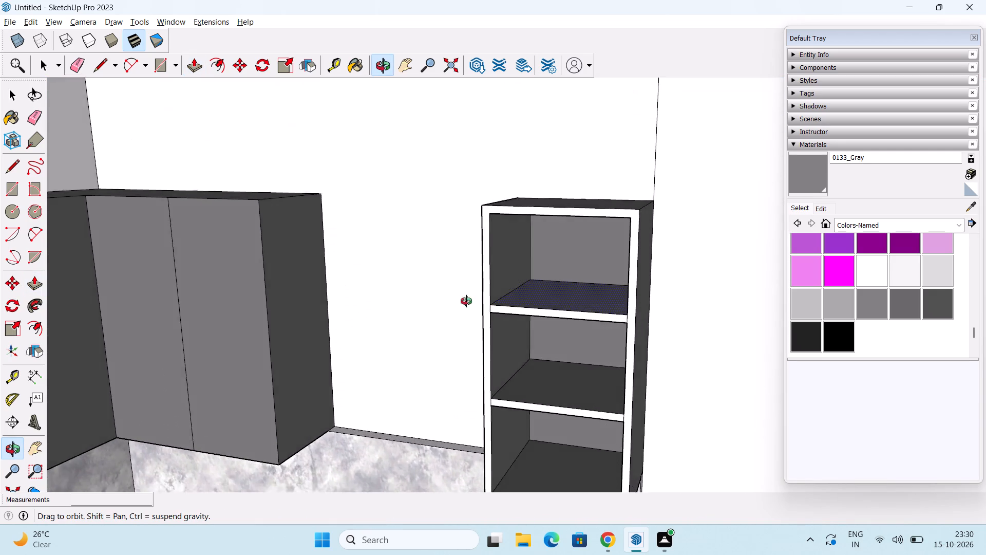
middle_drag(466, 301, 496, 305)
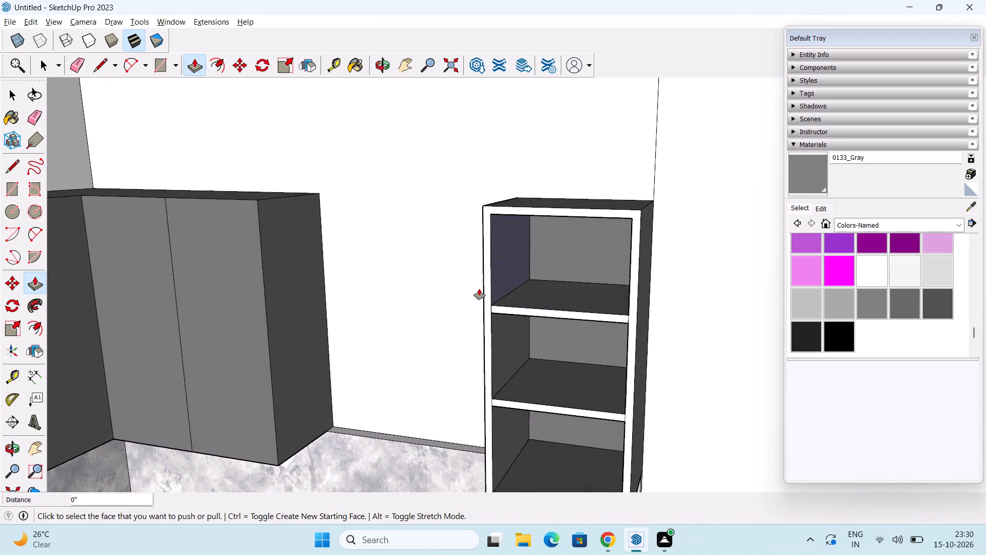
middle_drag(470, 299, 389, 326)
scroll(393, 311, down, 3)
key(space)
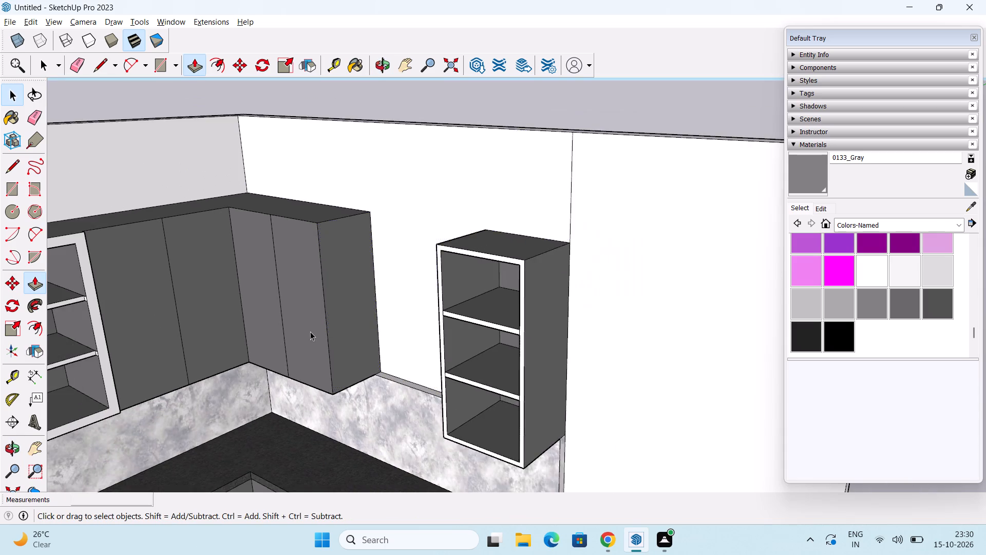
scroll(310, 331, down, 3)
middle_drag(308, 332, 408, 331)
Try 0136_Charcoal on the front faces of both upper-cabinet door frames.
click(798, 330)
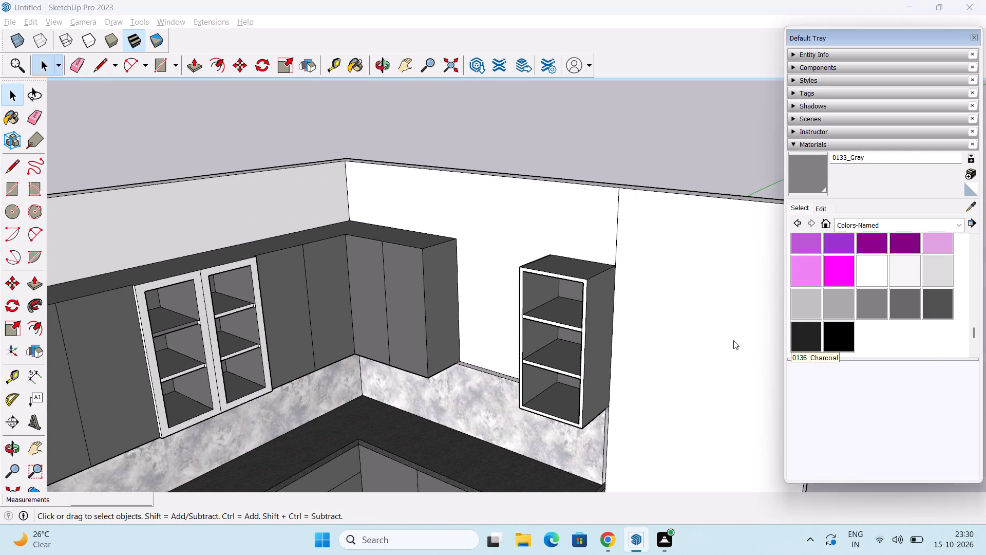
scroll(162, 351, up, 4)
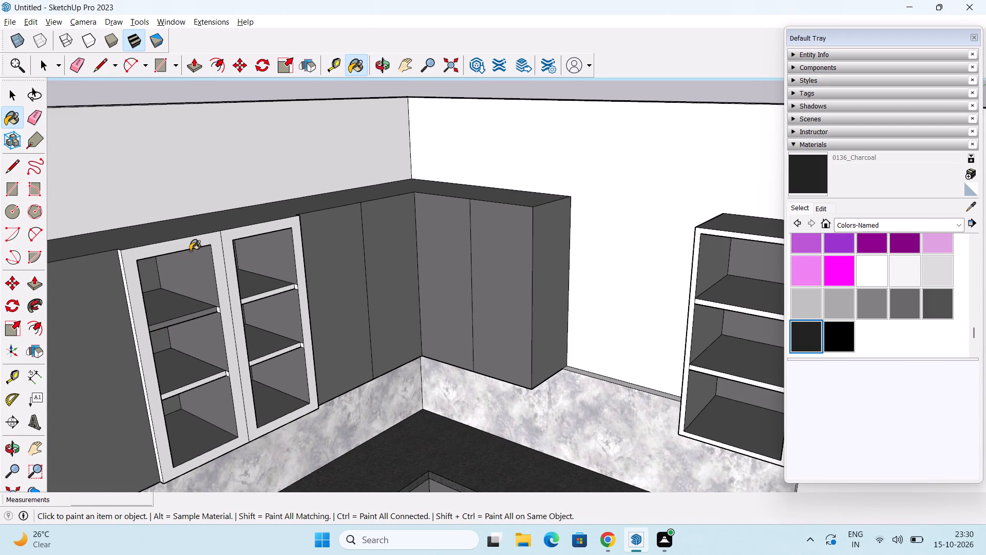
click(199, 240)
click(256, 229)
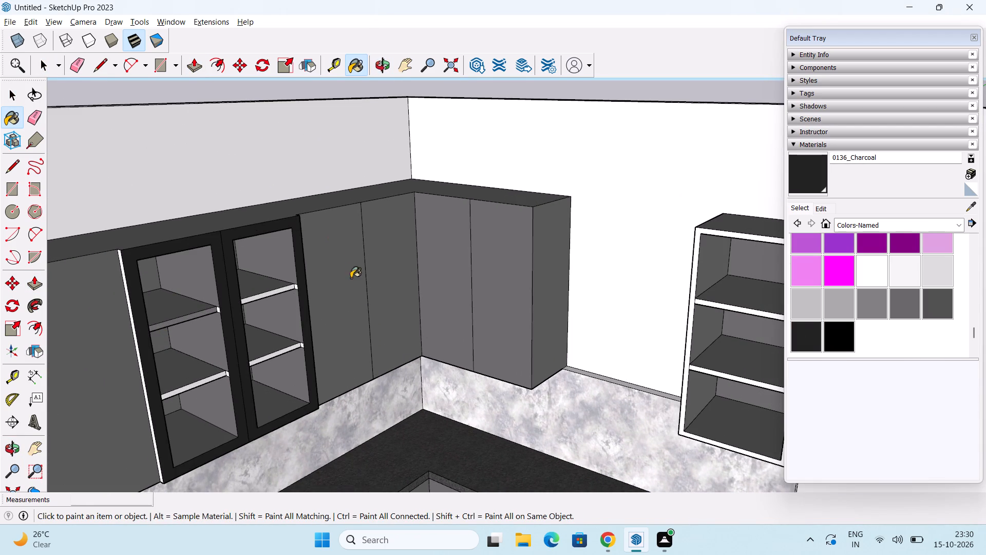
Paint the front faces of both upper-cabinet door frames and the left frame's outer side with 0137_Black.
click(841, 343)
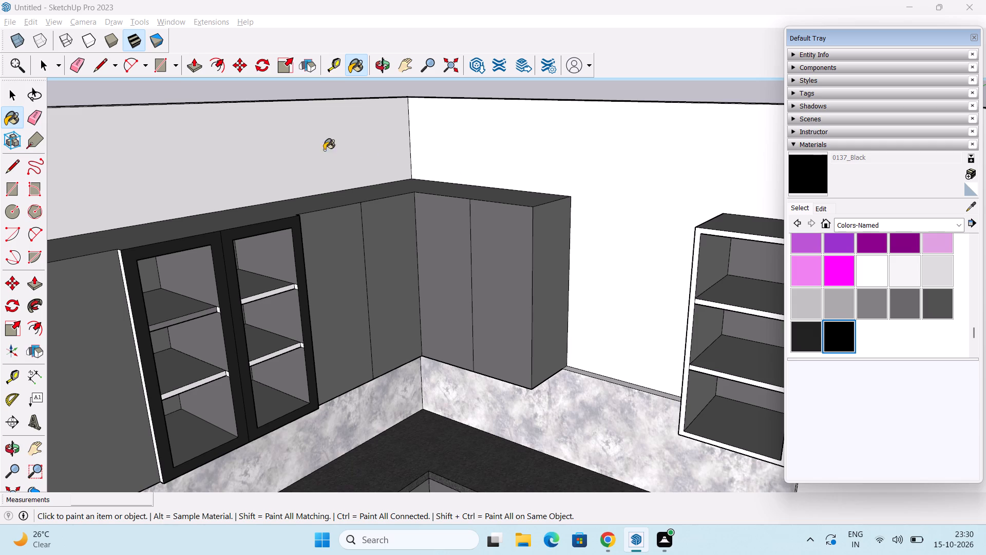
click(209, 236)
click(230, 235)
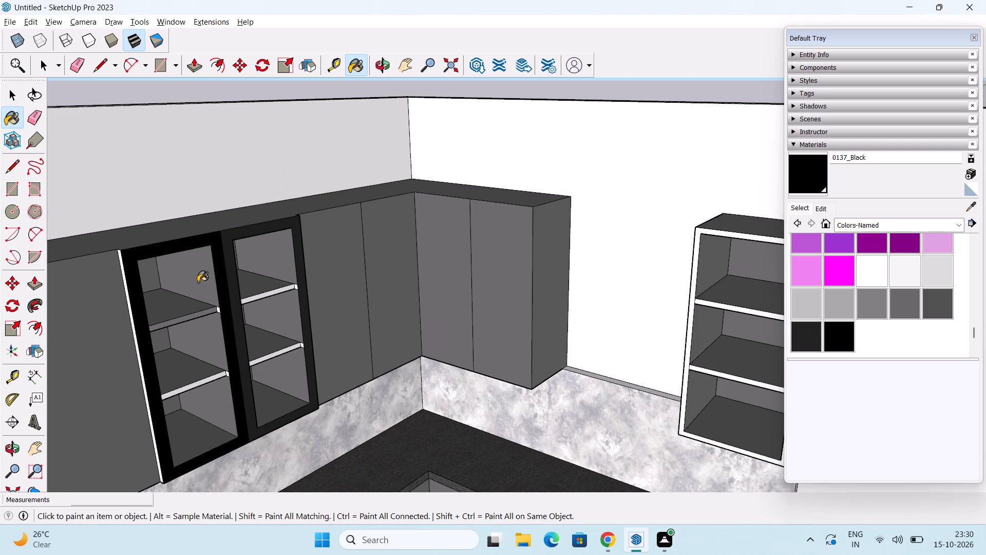
scroll(198, 282, up, 2)
shift+middle_drag(173, 304, 209, 298)
middle_drag(183, 327, 246, 287)
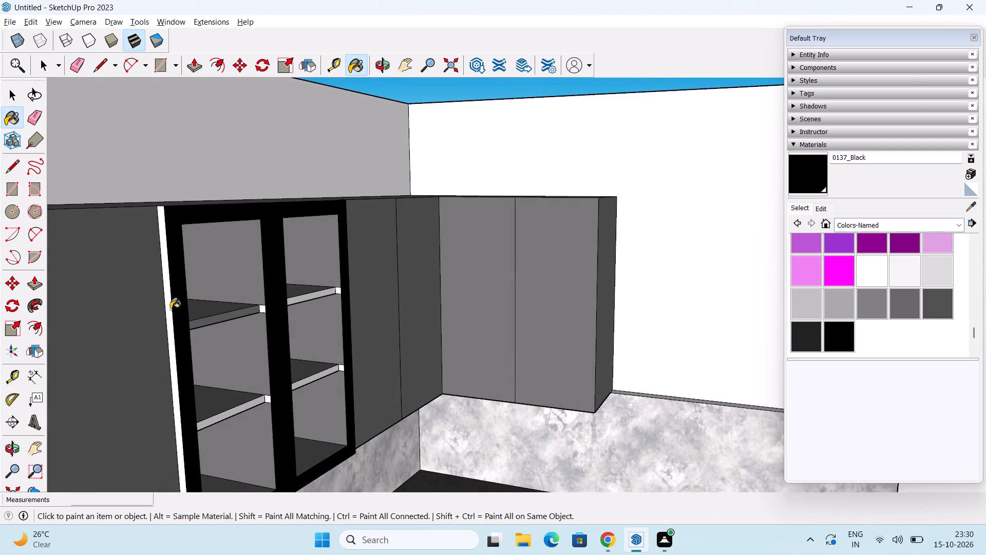
scroll(172, 306, up, 3)
click(166, 288)
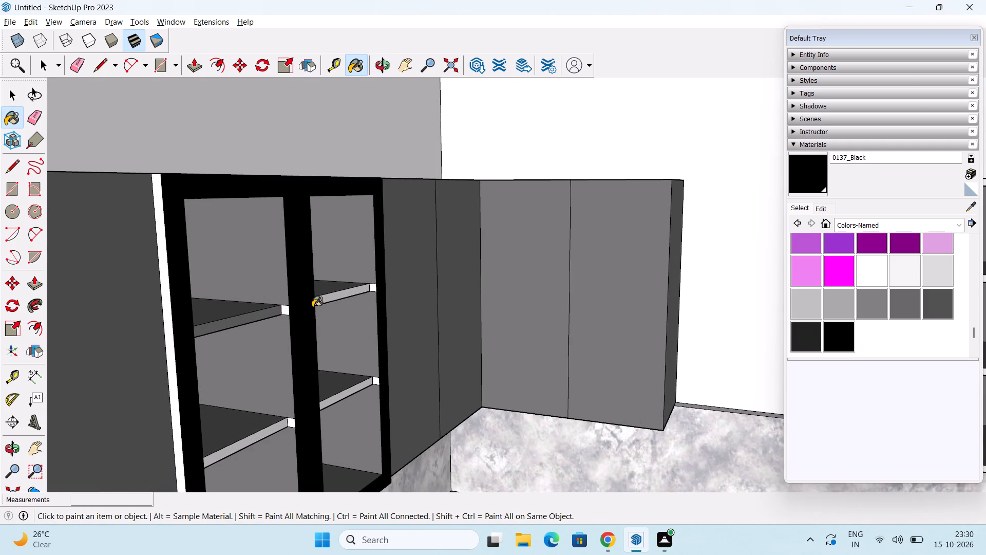
Paint the front edges and right-hand end faces of the two shelves behind the right door frame with 0137_Black.
middle_drag(312, 307, 146, 302)
scroll(342, 290, up, 2)
click(366, 276)
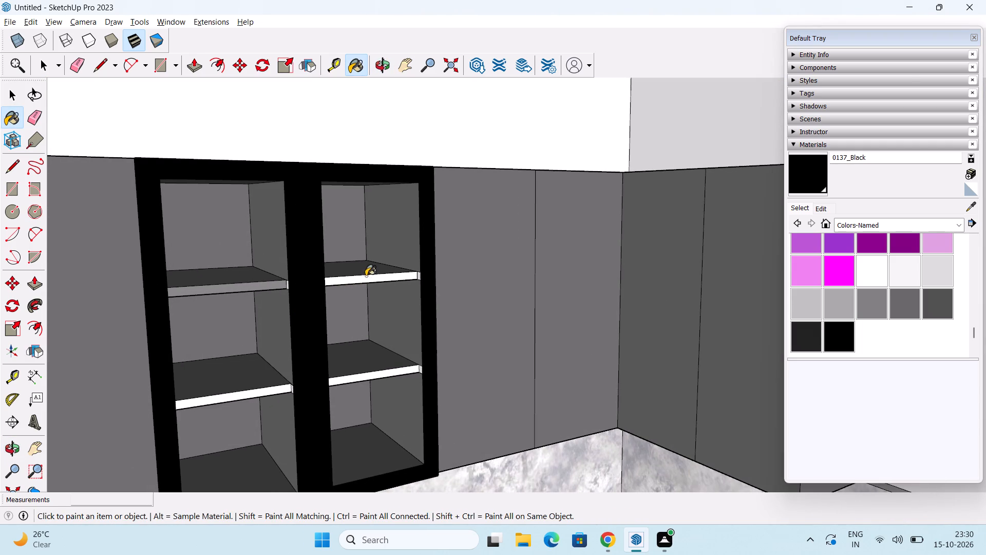
shift+middle_drag(376, 354, 381, 319)
click(400, 342)
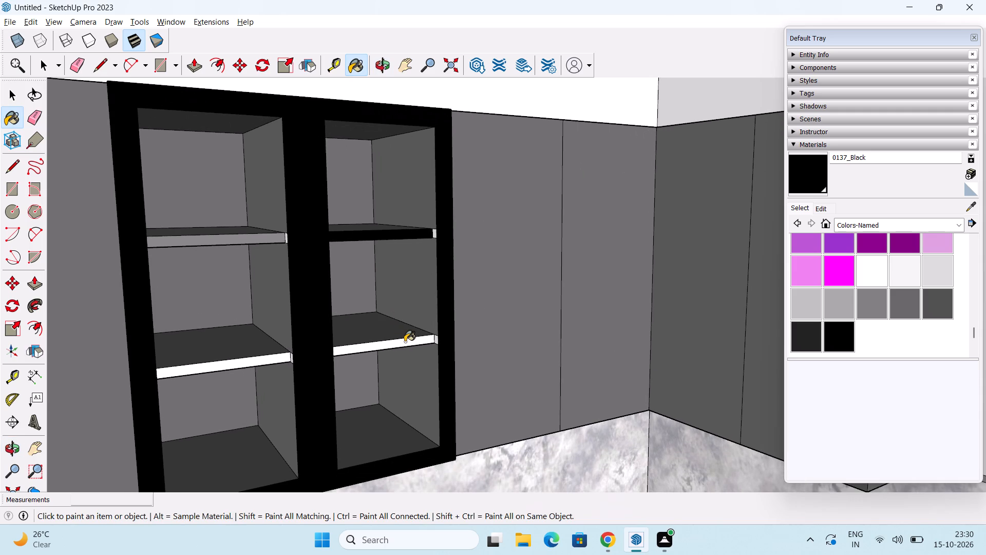
middle_drag(421, 325, 468, 355)
scroll(450, 300, up, 2)
click(430, 223)
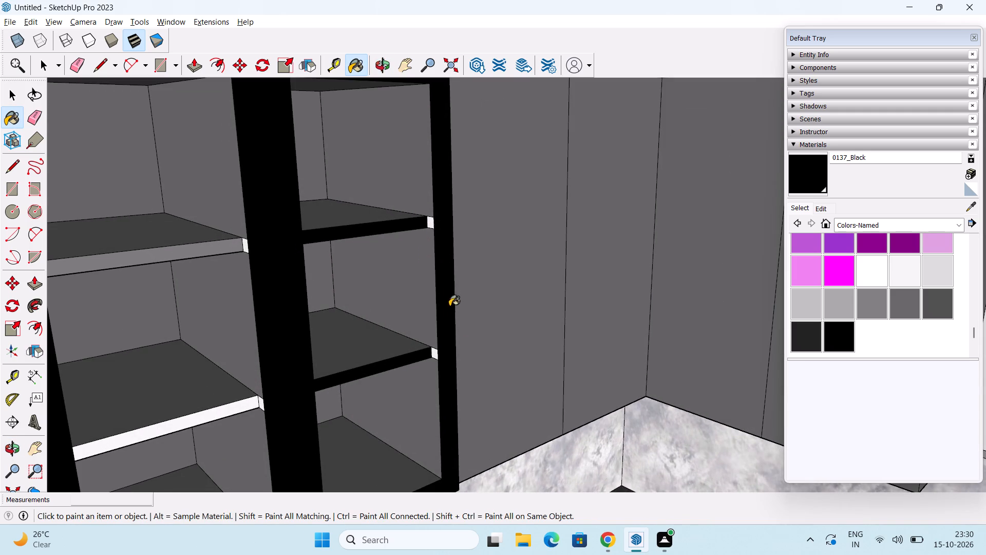
scroll(422, 360, up, 2)
click(439, 355)
scroll(439, 356, down, 3)
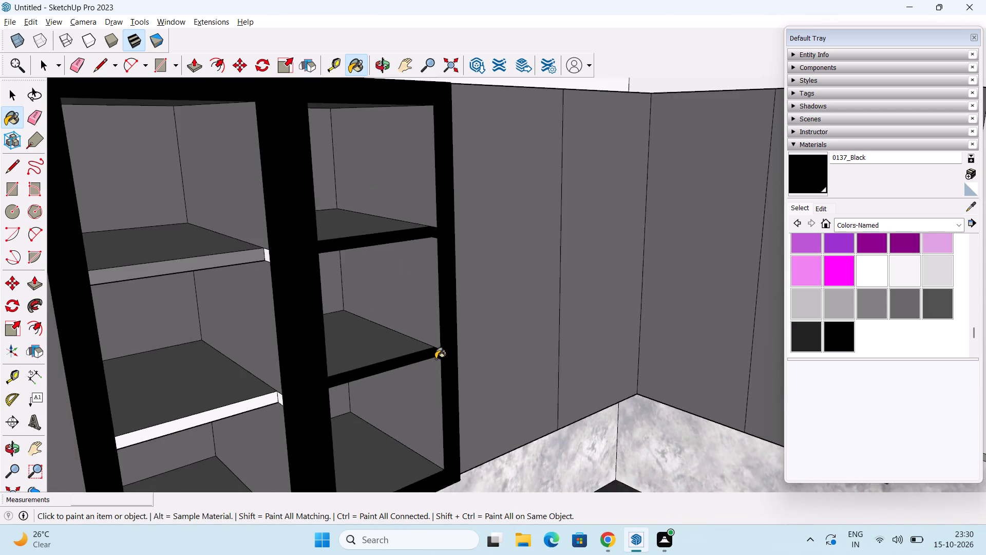
Paint the left-hand end faces of the two shelves behind the right door frame with 0137_Black.
middle_drag(426, 357, 192, 319)
scroll(255, 260, up, 2)
middle_drag(326, 287, 213, 291)
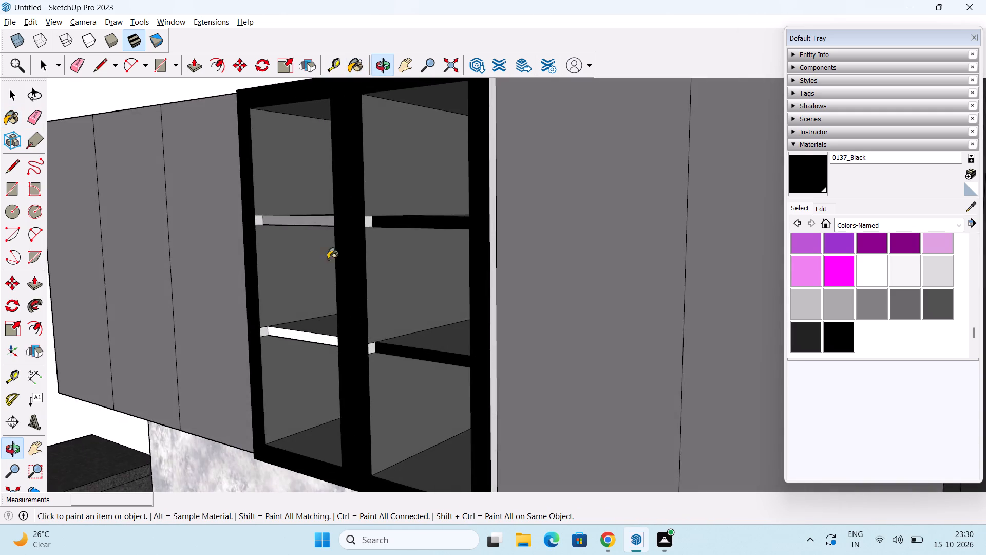
scroll(351, 250, up, 3)
click(377, 212)
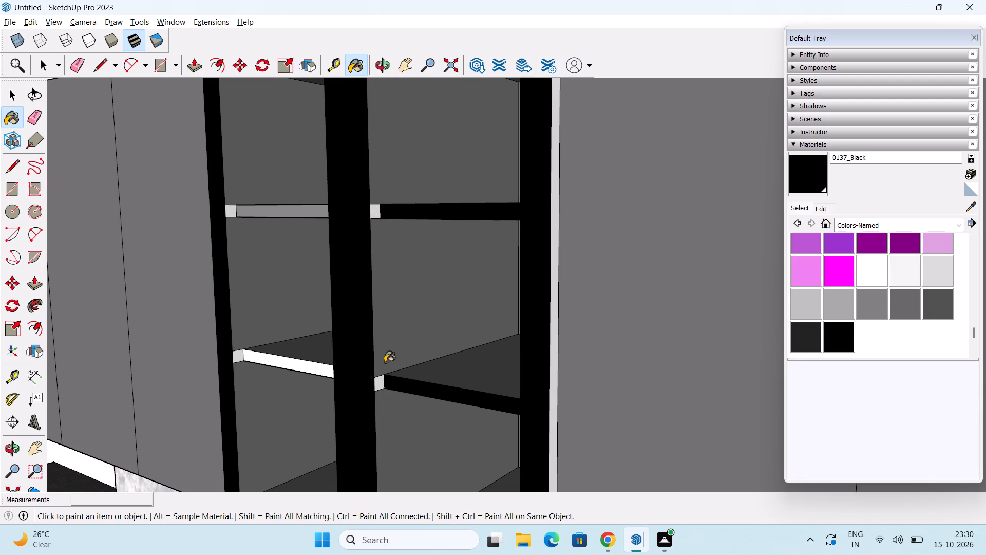
click(381, 380)
Paint the front edges and both exposed end faces of the two shelves behind the left door frame with 0137_Black.
click(308, 367)
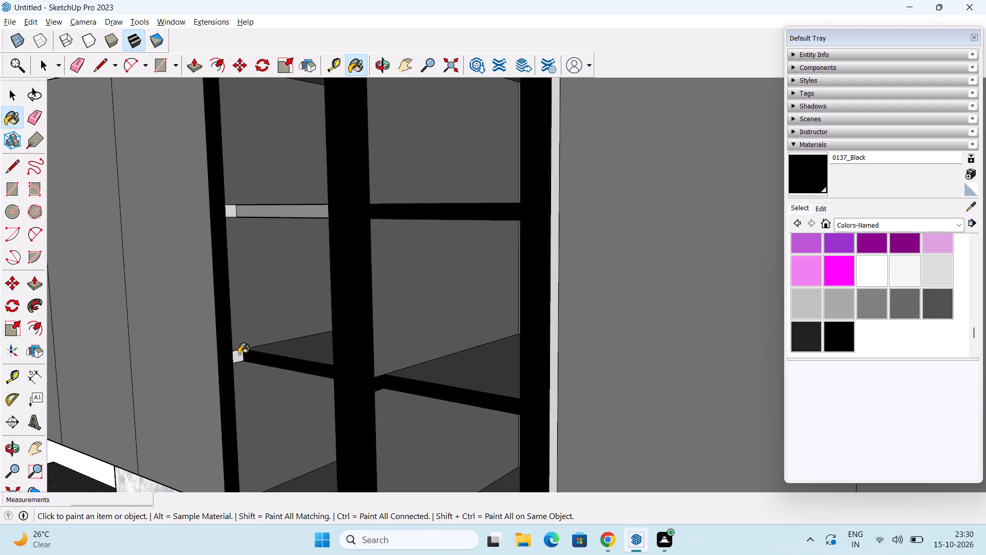
click(239, 356)
shift+middle_drag(258, 331, 250, 437)
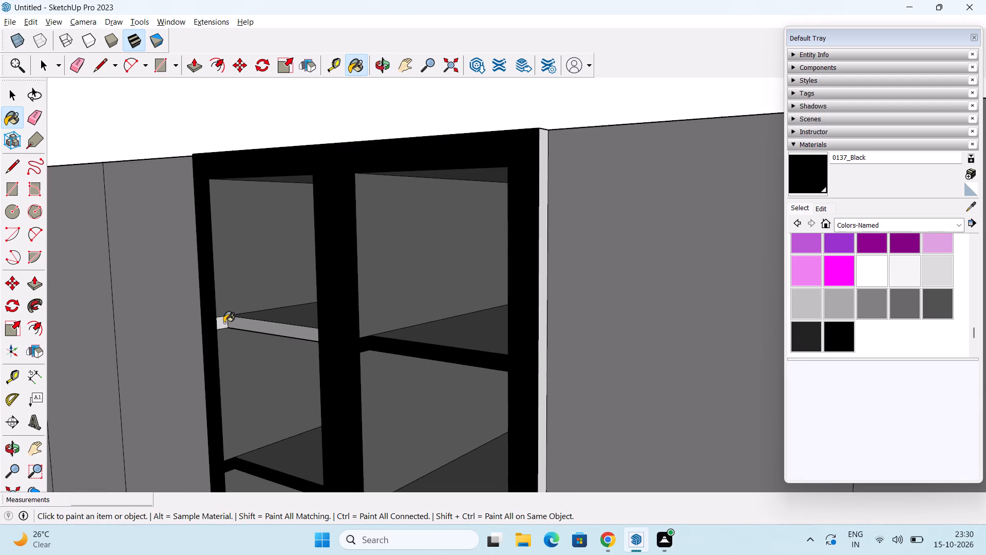
click(224, 323)
click(259, 329)
scroll(271, 332, down, 3)
middle_drag(282, 353, 364, 309)
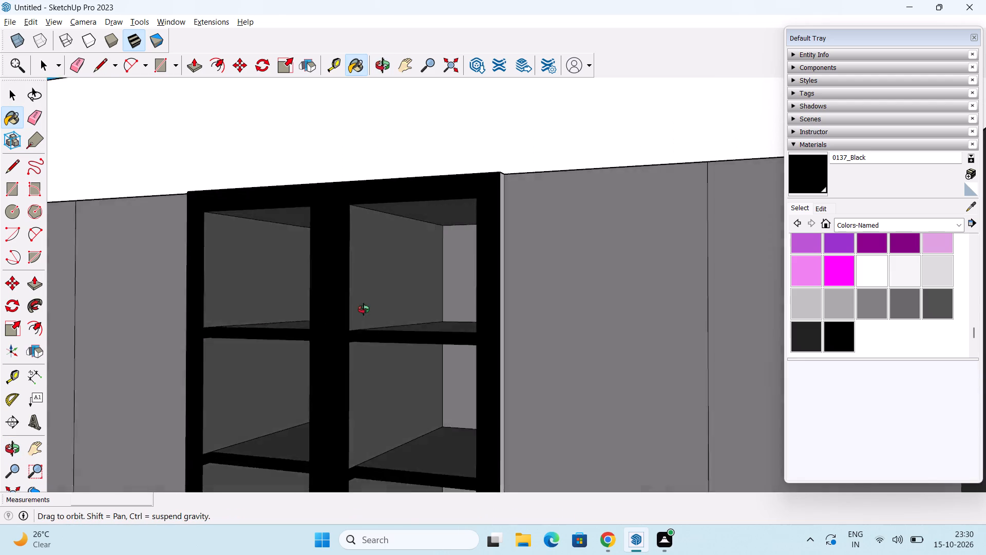
middle_drag(364, 309, 617, 392)
shift+middle_drag(617, 393, 483, 277)
shift+middle_drag(445, 338, 450, 313)
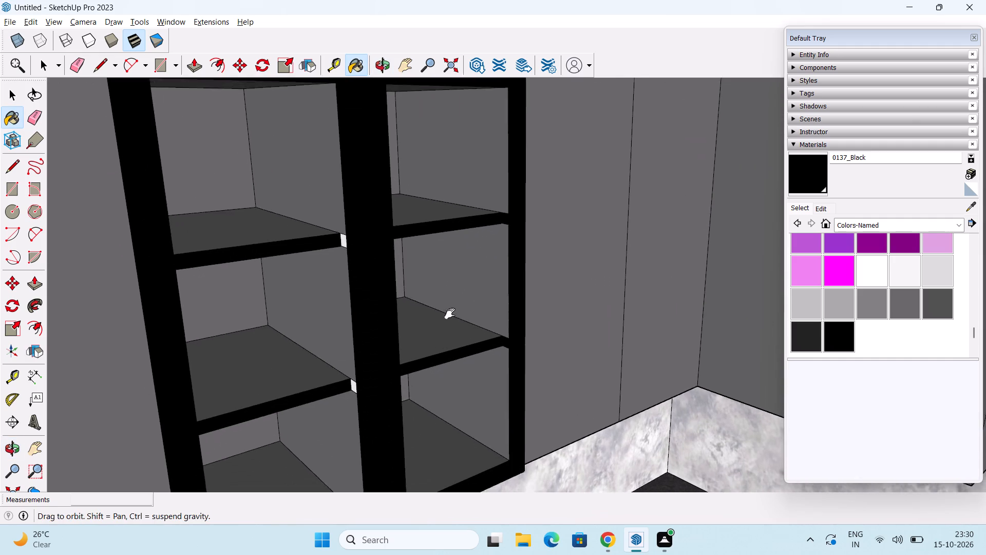
shift+middle_drag(450, 313, 456, 301)
scroll(424, 293, up, 1)
click(345, 209)
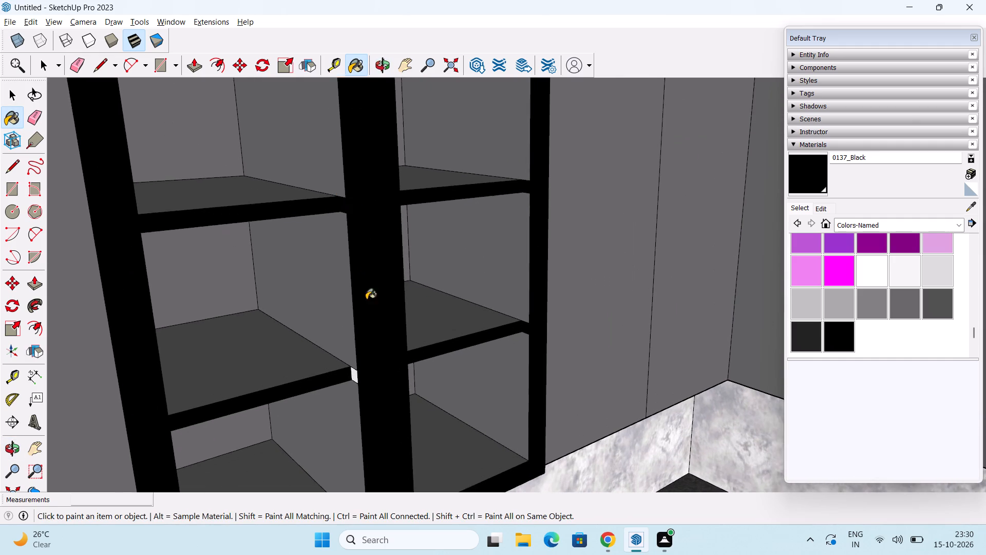
shift+middle_drag(371, 326, 394, 252)
click(379, 305)
Paint the outer side face of the right upper-cabinet door frame with 0137_Black.
middle_drag(371, 317, 401, 257)
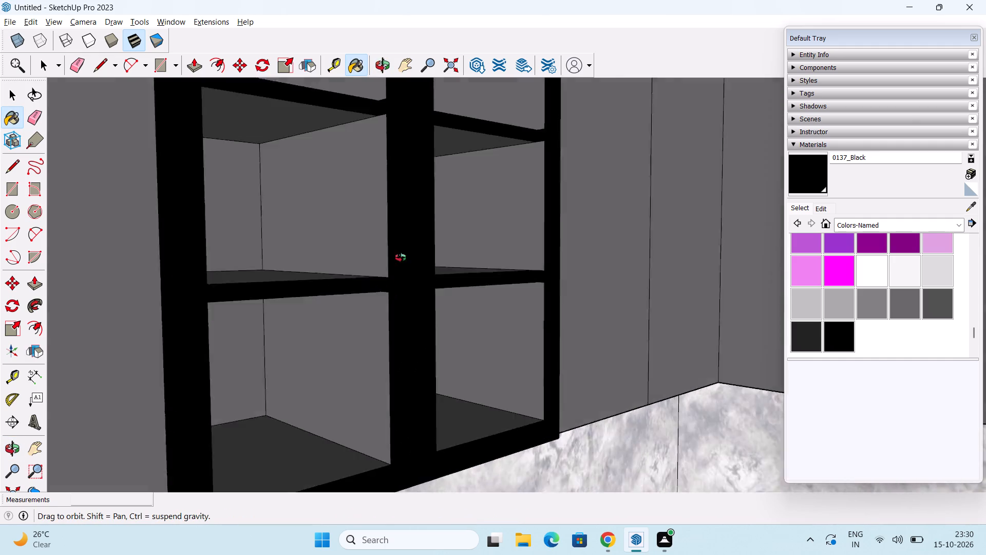
middle_drag(401, 257, 226, 289)
middle_drag(360, 320, 320, 186)
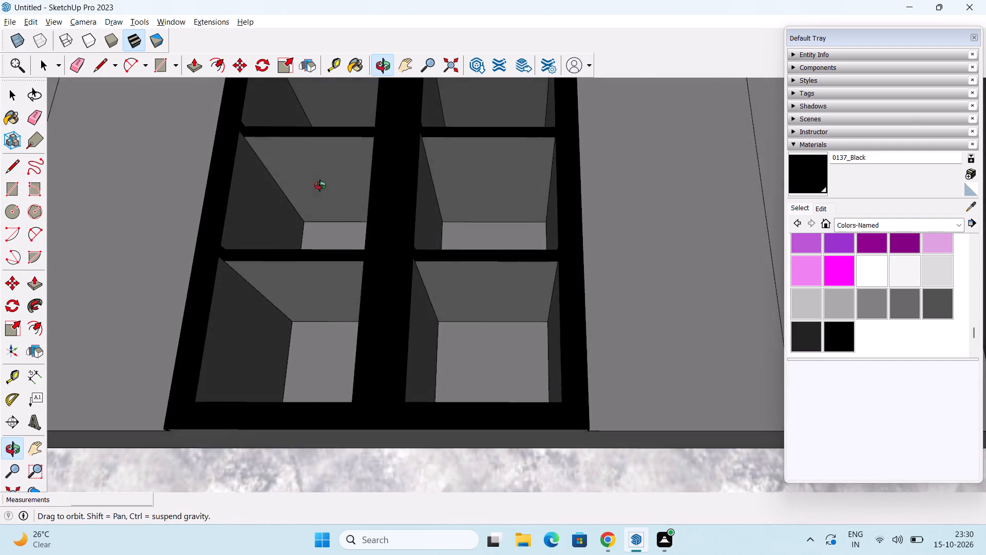
middle_drag(320, 186, 256, 330)
middle_drag(434, 303, 343, 316)
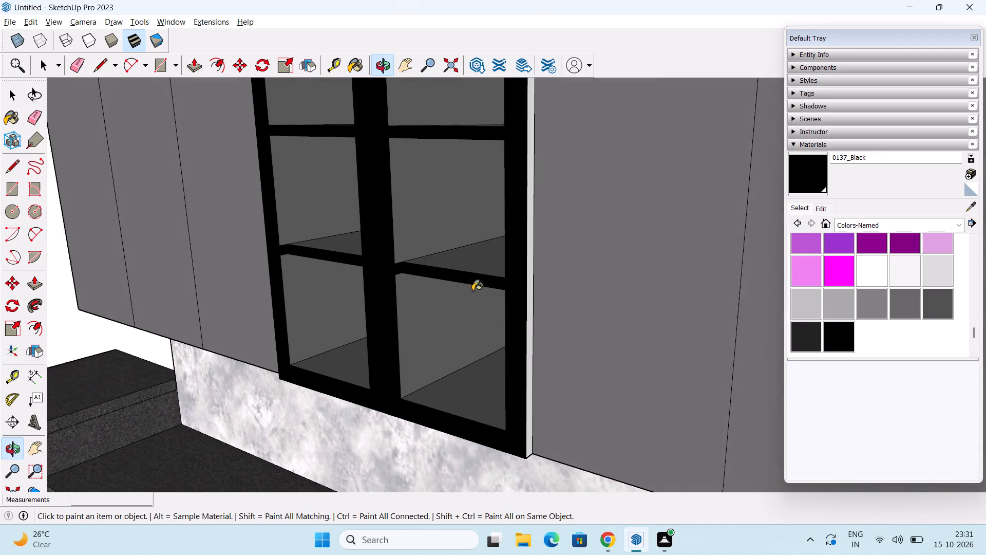
scroll(476, 290, up, 2)
click(549, 292)
Paint the white front border of the open wall shelf unit with 0137_Black.
scroll(547, 289, down, 2)
middle_drag(489, 264, 498, 389)
scroll(461, 283, down, 2)
middle_drag(461, 281, 465, 370)
scroll(439, 285, up, 1)
scroll(439, 283, down, 8)
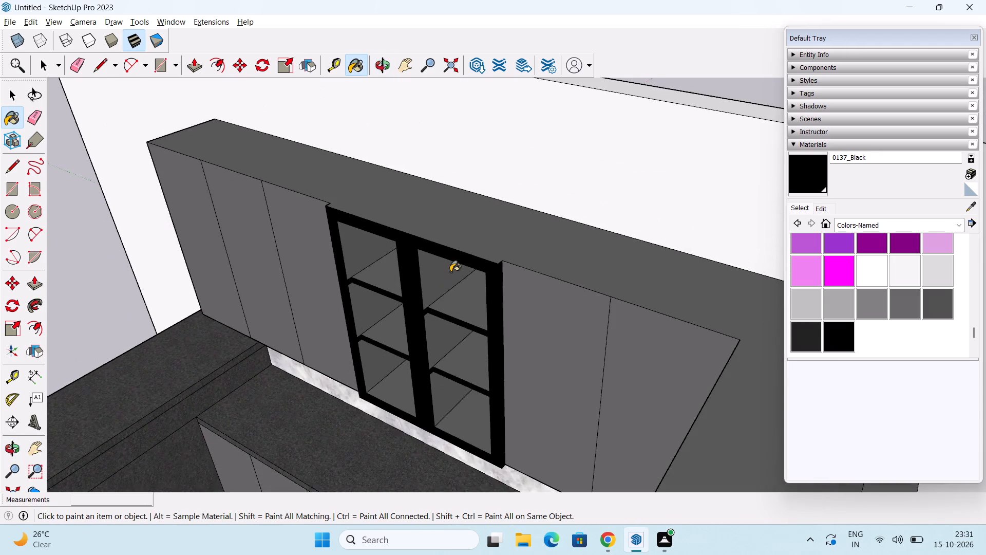
scroll(450, 272, down, 6)
shift+middle_drag(470, 289, 363, 267)
middle_drag(295, 320, 536, 270)
shift+middle_drag(515, 291, 302, 284)
middle_drag(290, 346, 443, 249)
shift+middle_drag(457, 263, 318, 289)
middle_drag(327, 307, 479, 354)
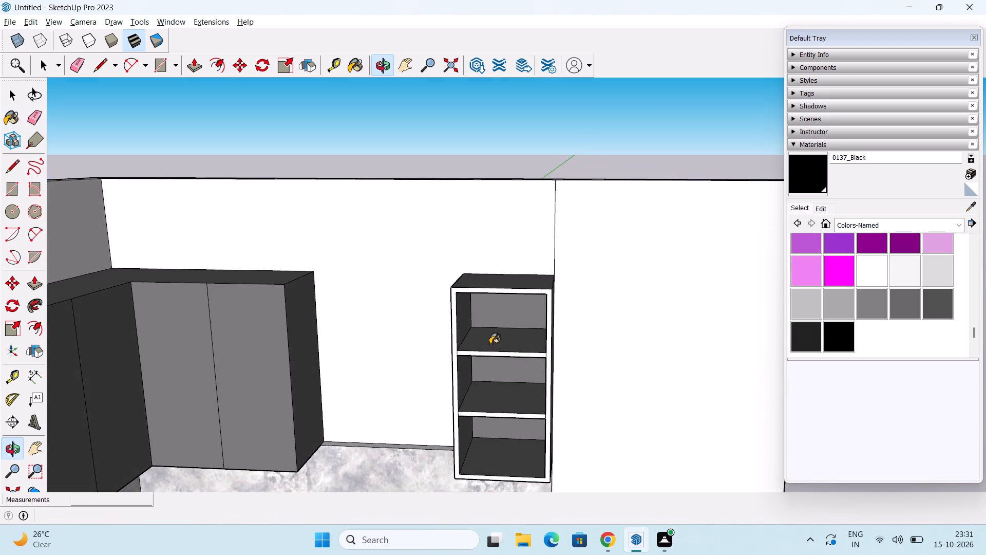
scroll(515, 306, up, 4)
click(546, 282)
Paint the front edges of the open wall shelf unit's two intermediate shelves with 0137_Black and leave the Paint Bucket tool.
middle_drag(552, 375, 537, 361)
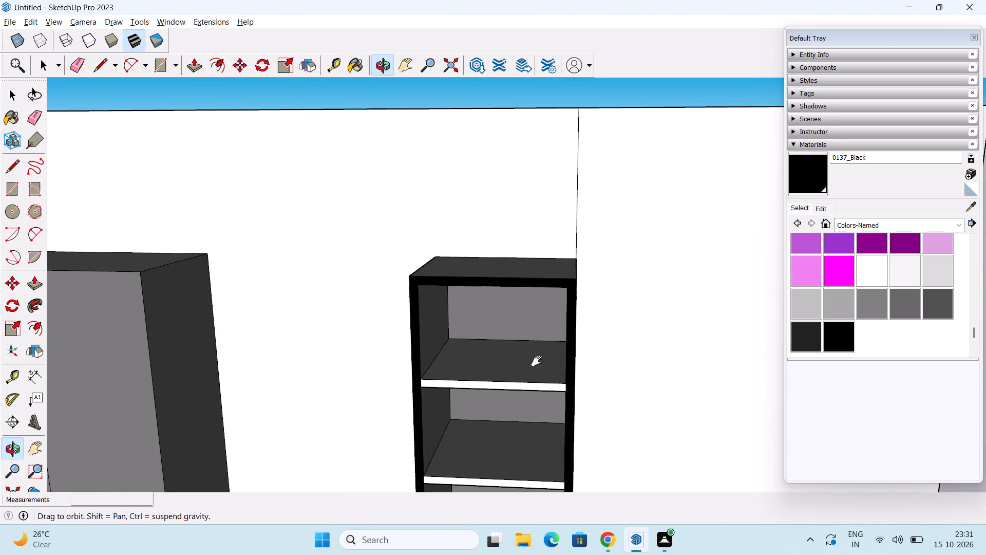
middle_drag(537, 361, 523, 348)
middle_drag(521, 354, 446, 306)
click(481, 343)
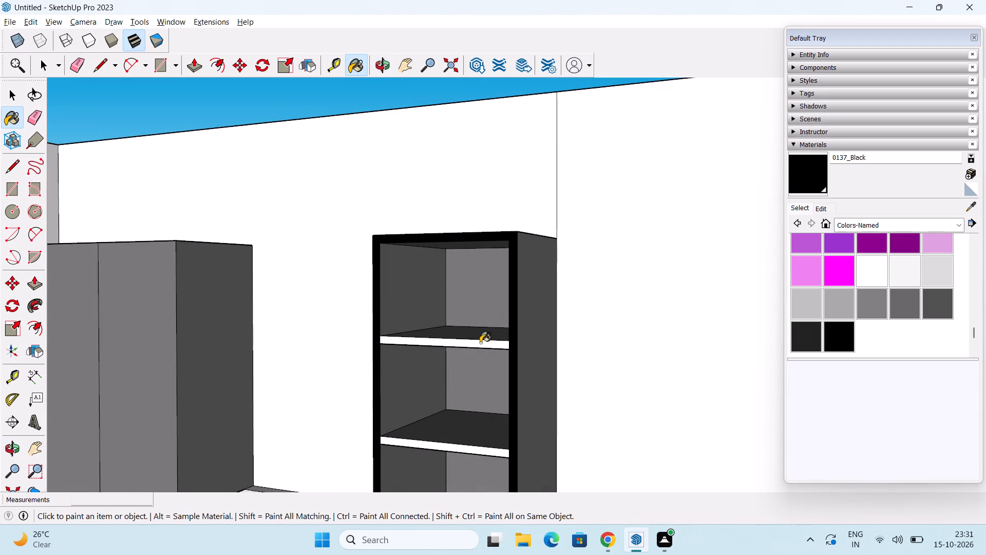
shift+middle_drag(454, 392, 467, 309)
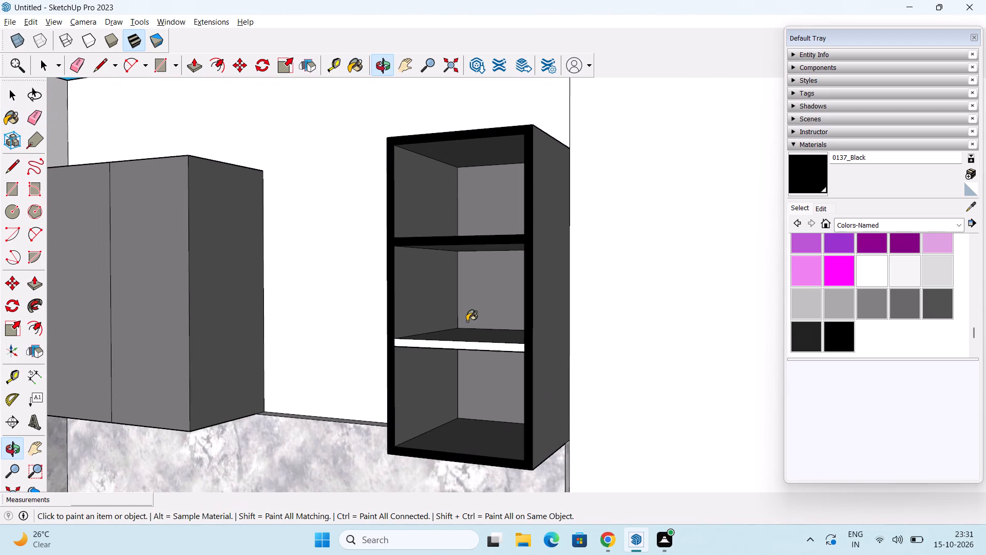
click(473, 348)
middle_drag(495, 362, 275, 322)
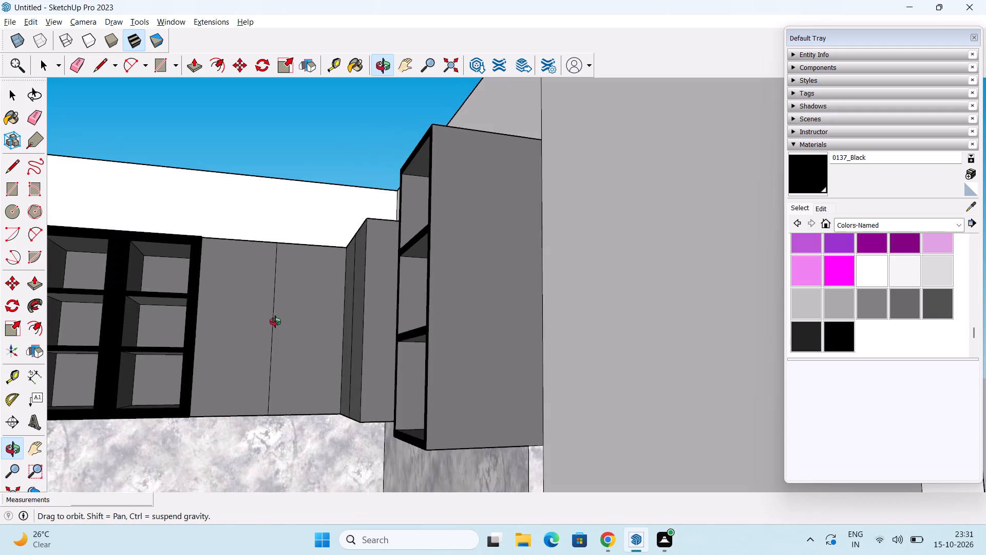
middle_drag(275, 322, 665, 413)
middle_drag(451, 394, 285, 334)
key(space)
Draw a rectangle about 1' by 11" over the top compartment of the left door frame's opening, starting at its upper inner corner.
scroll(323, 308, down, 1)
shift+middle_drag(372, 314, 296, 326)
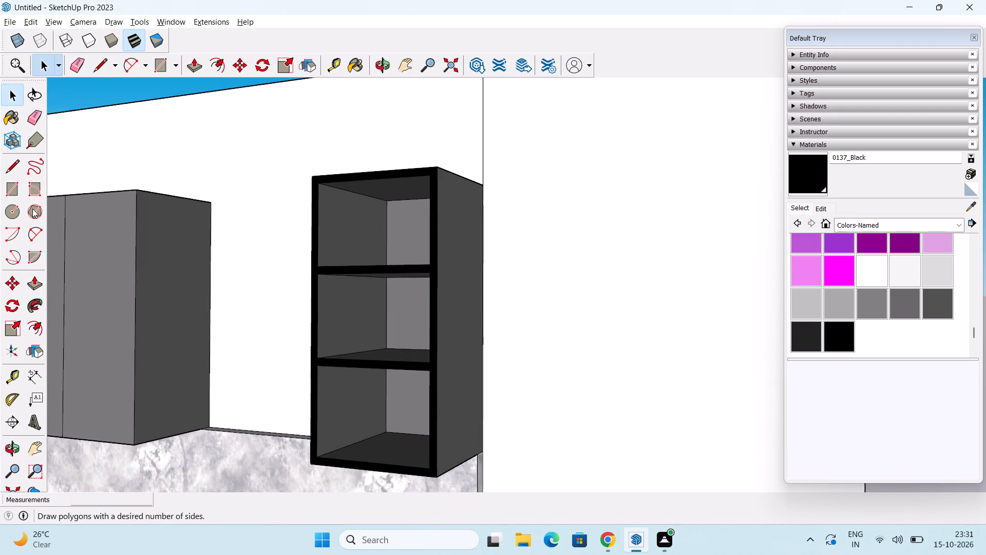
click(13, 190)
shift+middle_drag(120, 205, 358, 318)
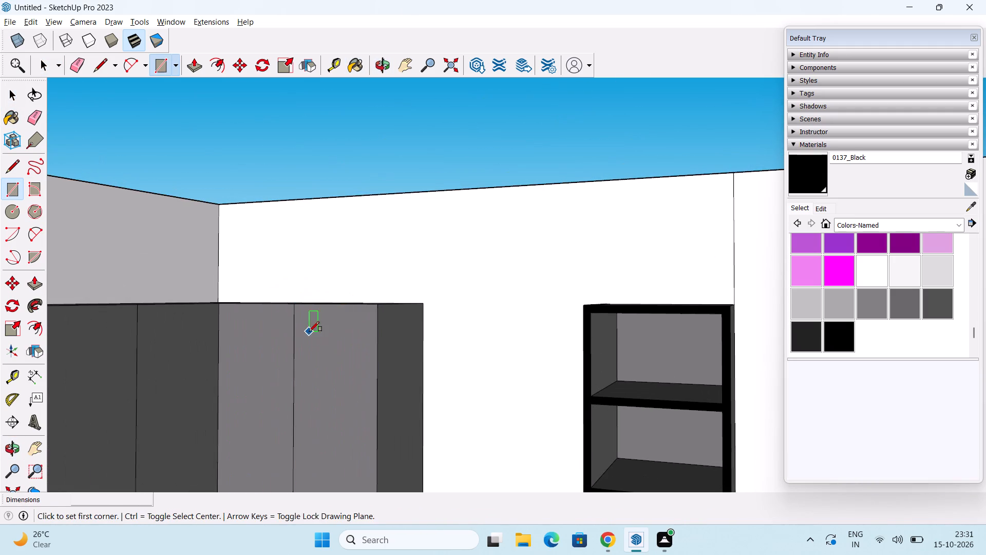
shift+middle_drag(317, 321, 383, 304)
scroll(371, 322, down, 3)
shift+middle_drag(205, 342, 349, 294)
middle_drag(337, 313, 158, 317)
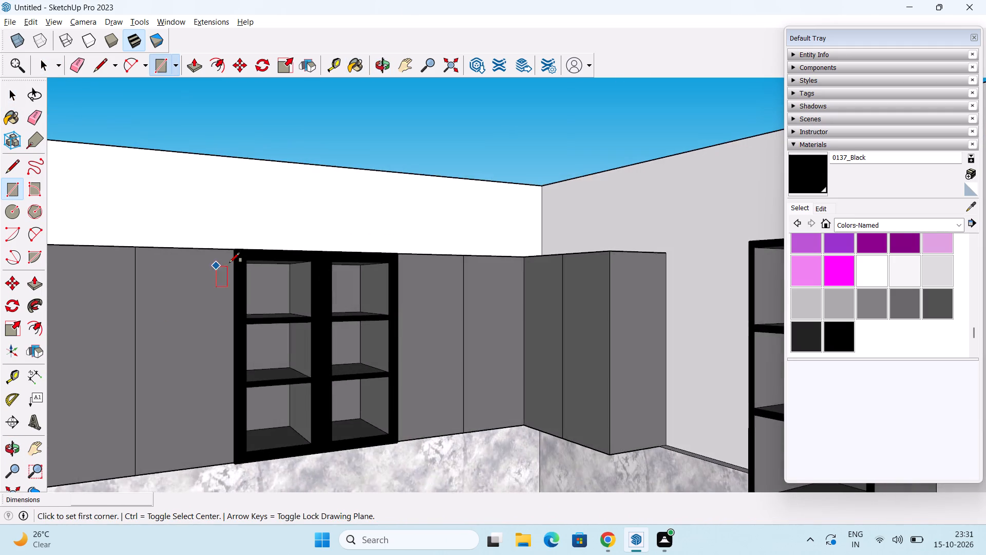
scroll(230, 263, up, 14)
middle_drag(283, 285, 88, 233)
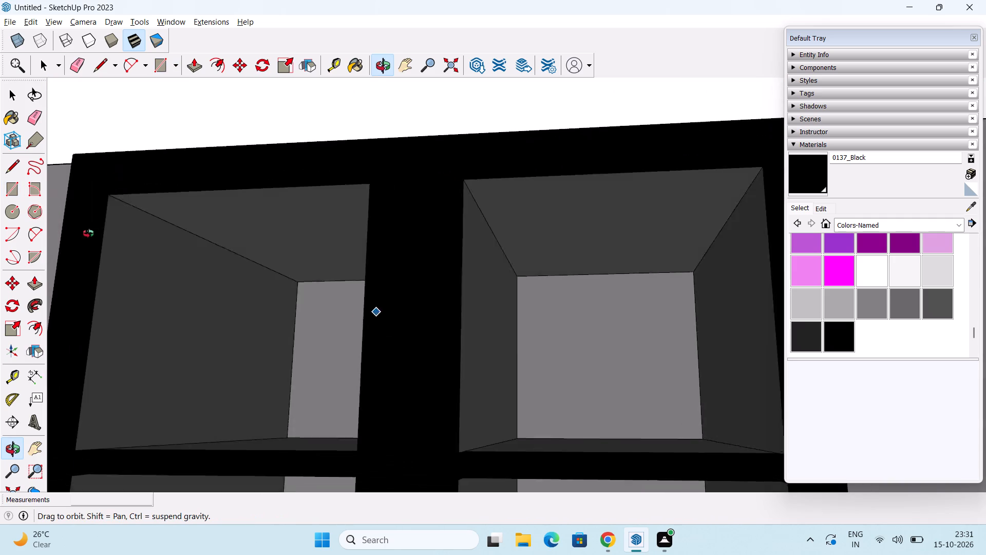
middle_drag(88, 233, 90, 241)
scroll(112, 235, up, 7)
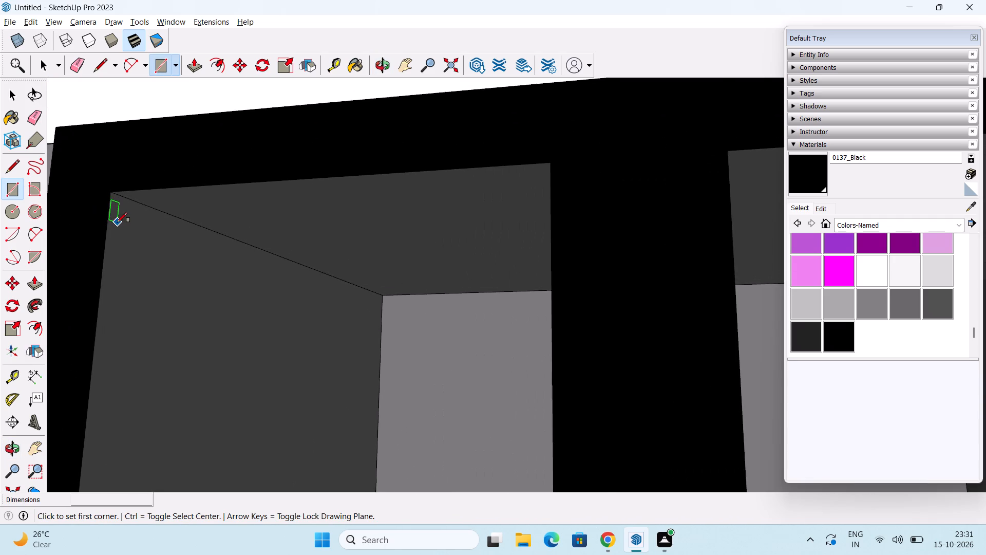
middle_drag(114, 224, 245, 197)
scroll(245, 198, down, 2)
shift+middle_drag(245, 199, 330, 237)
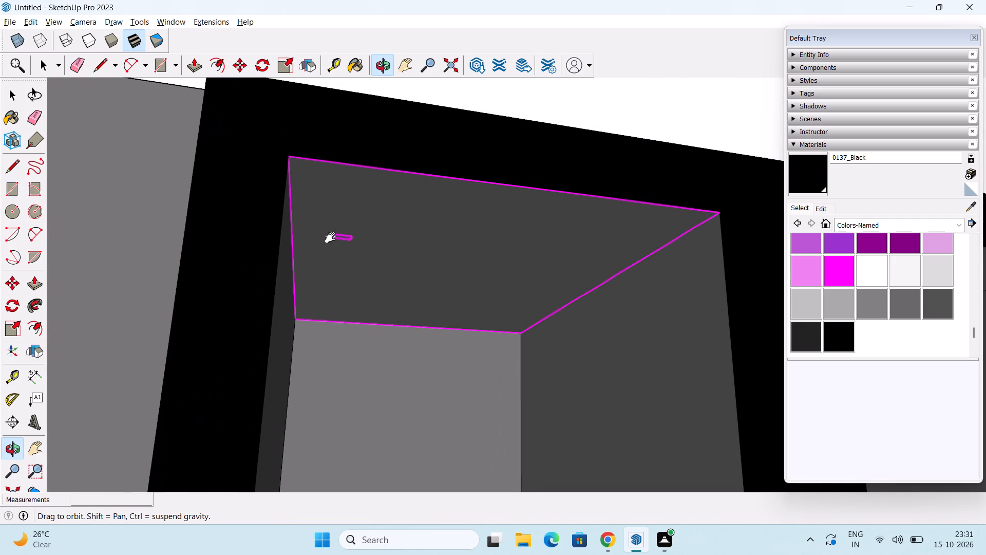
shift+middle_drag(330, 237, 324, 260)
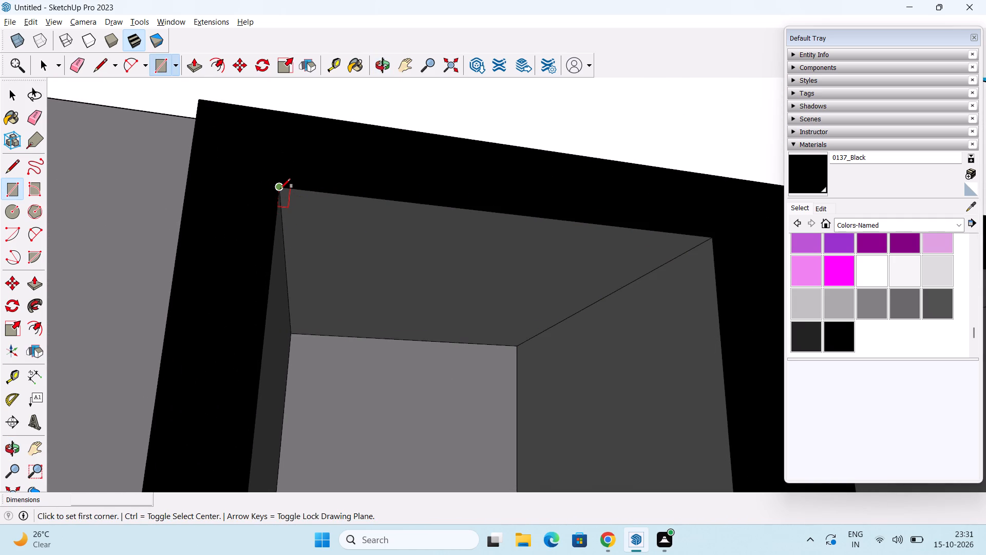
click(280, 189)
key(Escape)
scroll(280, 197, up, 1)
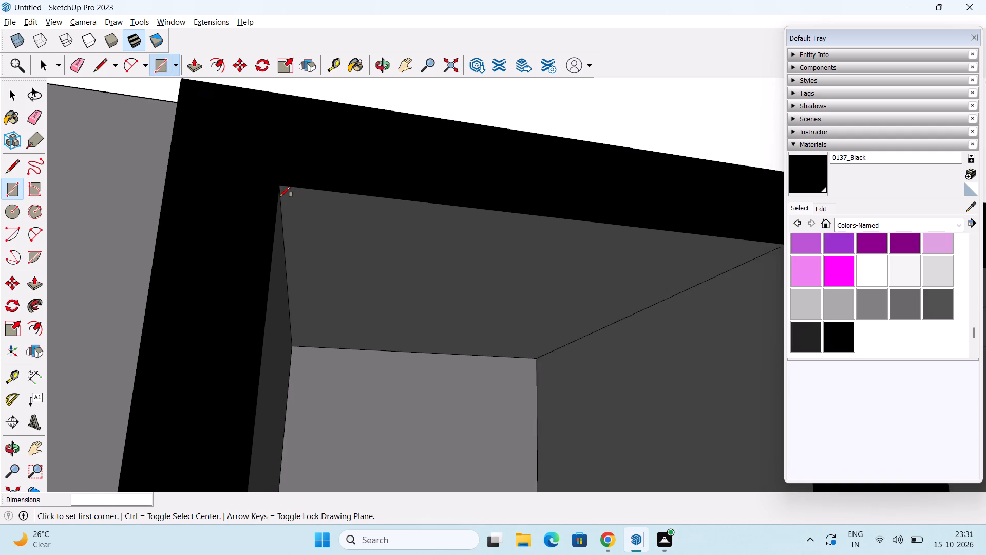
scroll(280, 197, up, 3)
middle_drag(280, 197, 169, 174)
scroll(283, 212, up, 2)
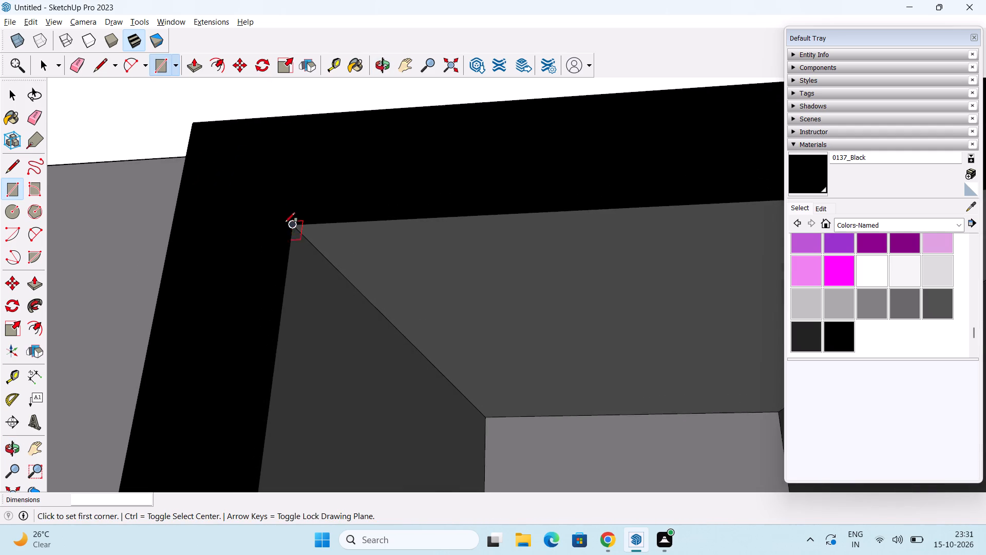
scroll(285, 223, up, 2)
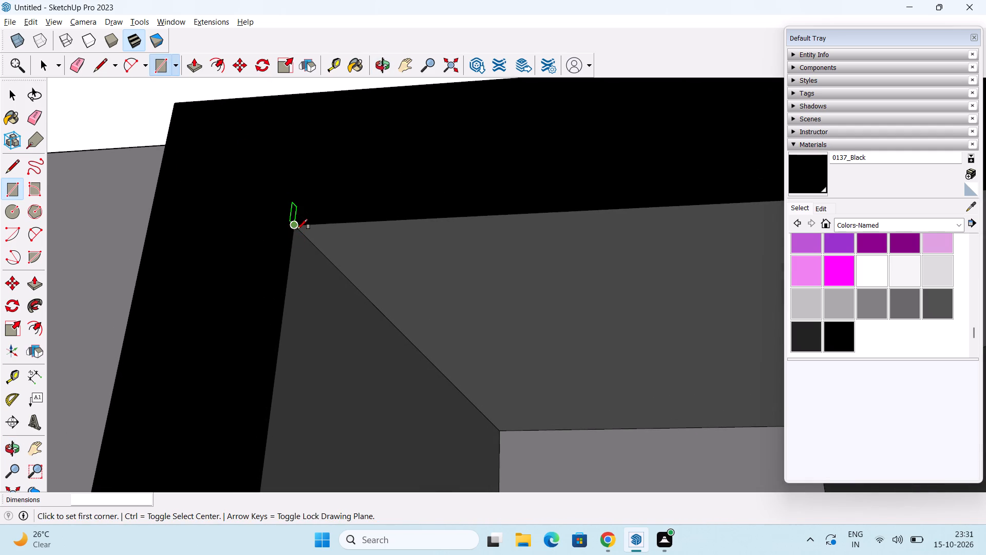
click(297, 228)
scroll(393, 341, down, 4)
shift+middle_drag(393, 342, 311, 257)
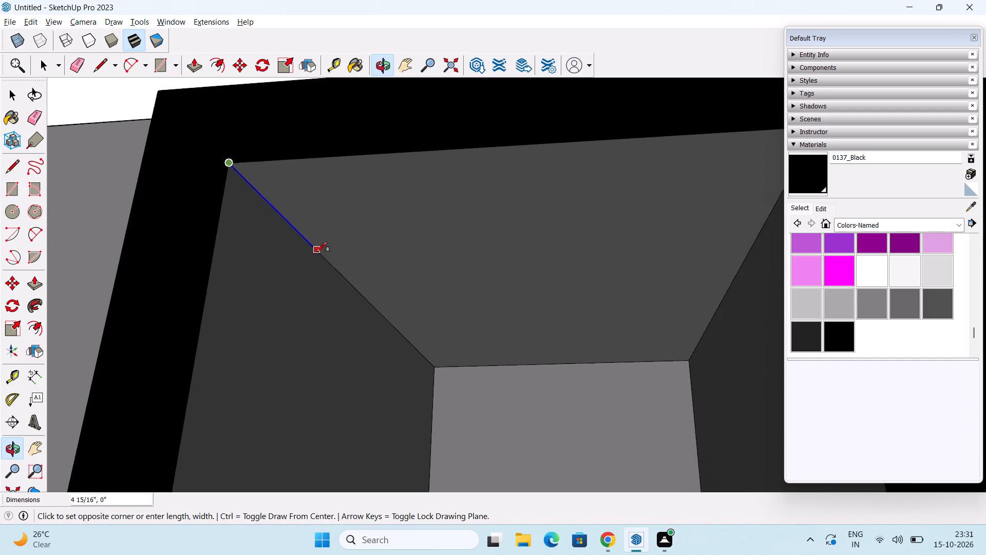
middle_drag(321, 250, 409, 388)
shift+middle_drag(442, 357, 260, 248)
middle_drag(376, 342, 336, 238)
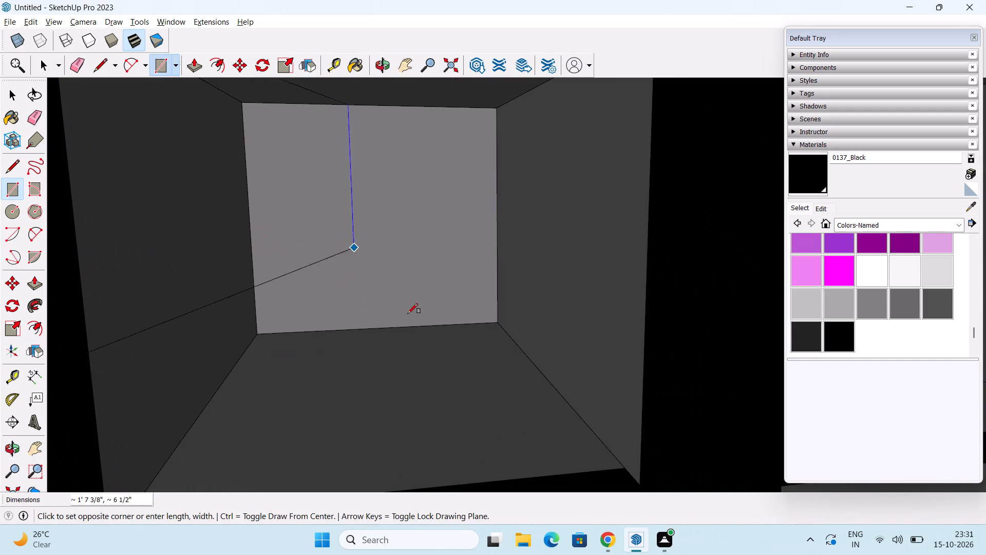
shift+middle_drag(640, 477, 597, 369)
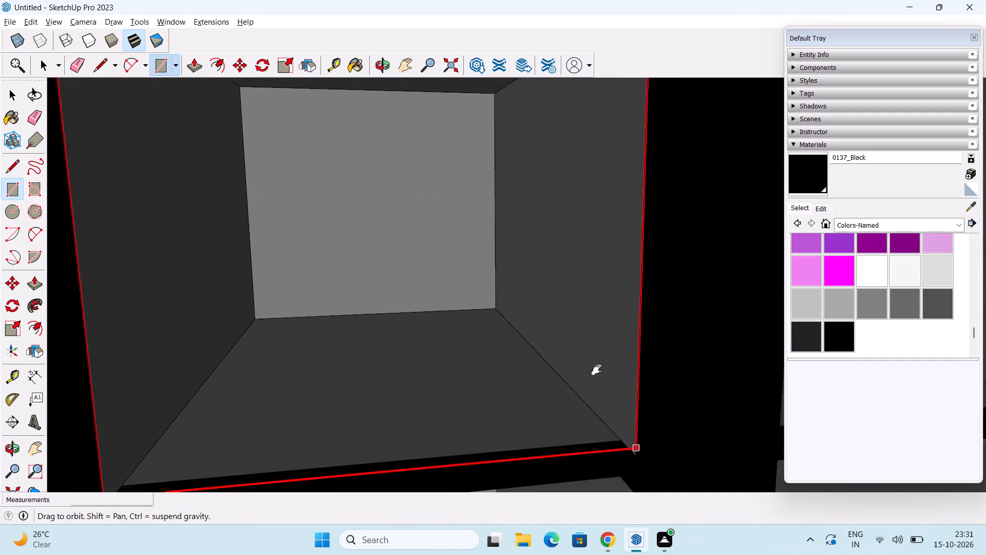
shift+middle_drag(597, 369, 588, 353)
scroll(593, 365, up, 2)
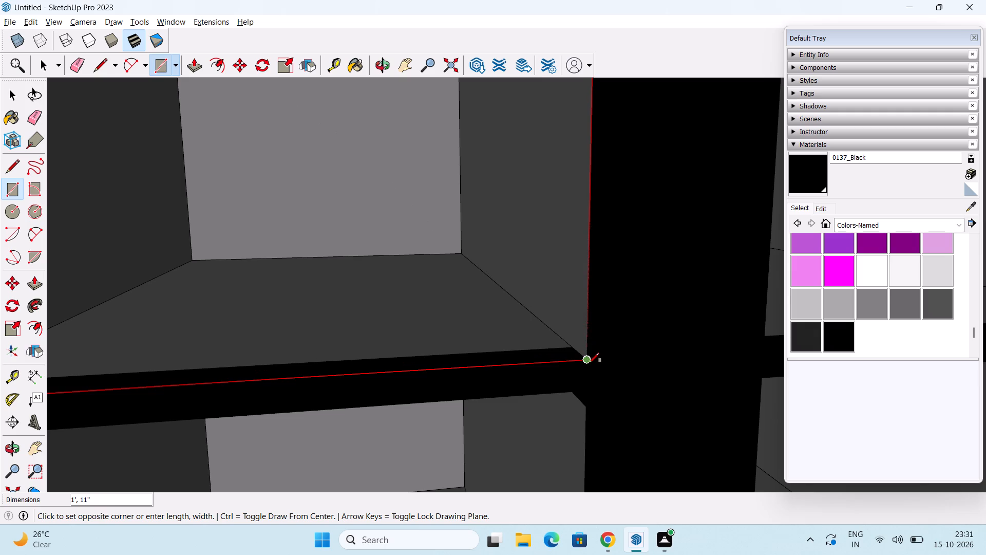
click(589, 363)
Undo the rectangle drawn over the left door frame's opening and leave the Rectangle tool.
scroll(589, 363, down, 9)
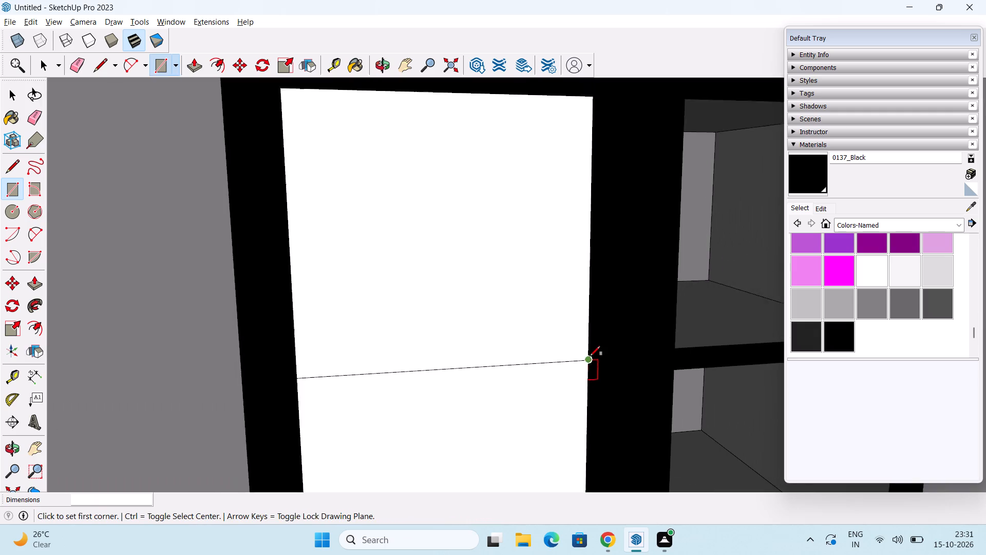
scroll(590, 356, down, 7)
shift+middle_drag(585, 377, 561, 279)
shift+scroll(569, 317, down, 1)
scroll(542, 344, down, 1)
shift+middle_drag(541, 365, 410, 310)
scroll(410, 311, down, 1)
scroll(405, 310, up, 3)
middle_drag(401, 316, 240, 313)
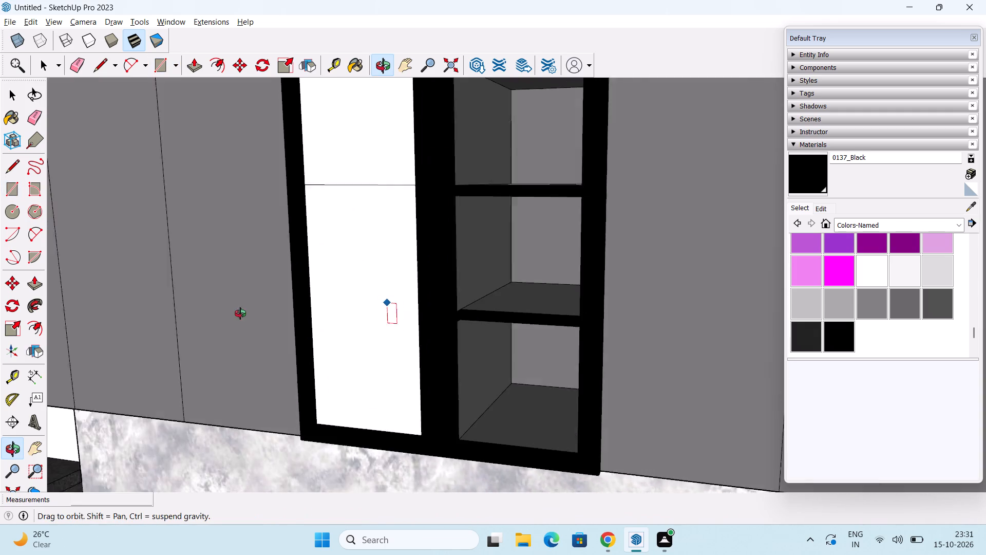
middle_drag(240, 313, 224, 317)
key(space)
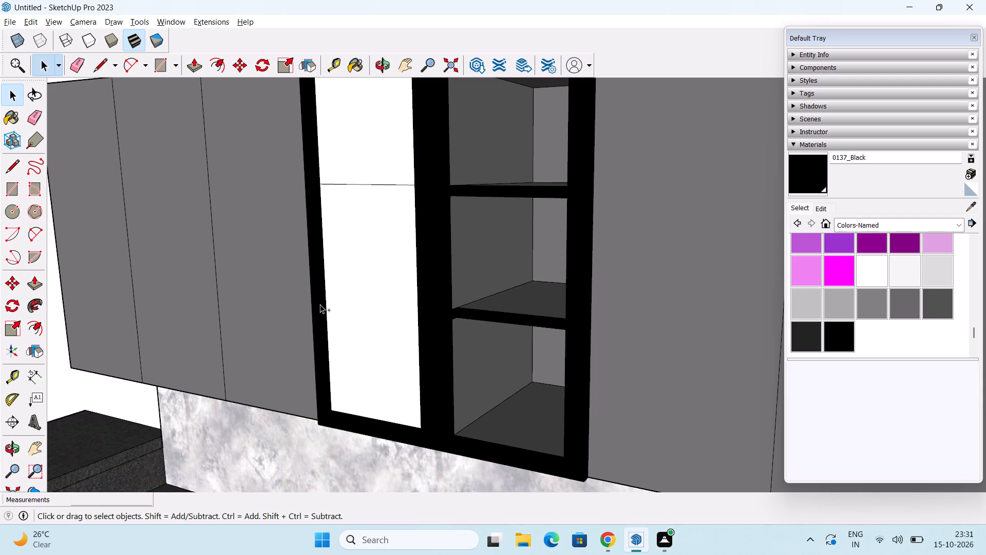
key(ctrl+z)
Draw a rectangle about 1'1" by 1' across the bottom compartment behind the left door frame, starting at the lower shelf's front corner.
middle_drag(329, 309, 331, 326)
scroll(335, 319, up, 5)
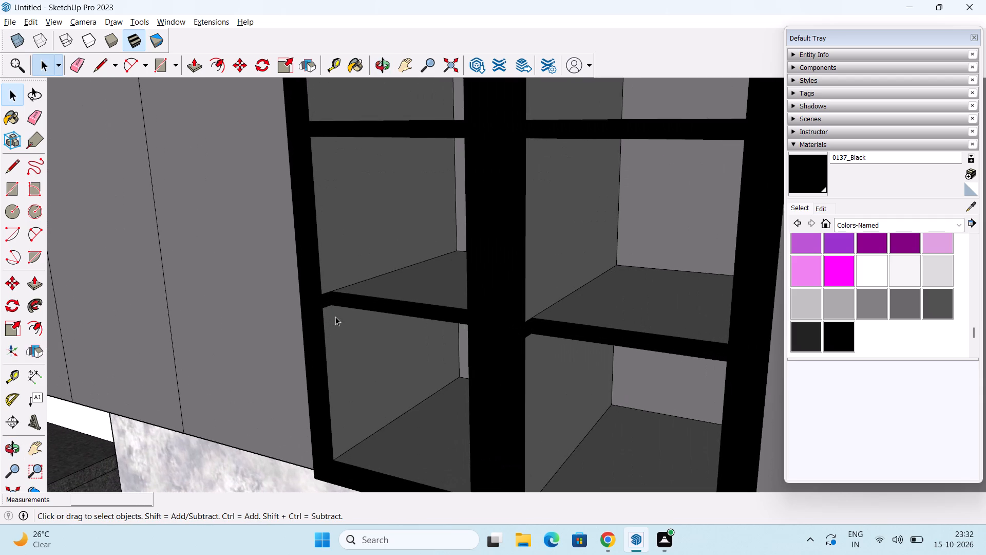
middle_drag(340, 298, 338, 384)
middle_drag(314, 261, 289, 250)
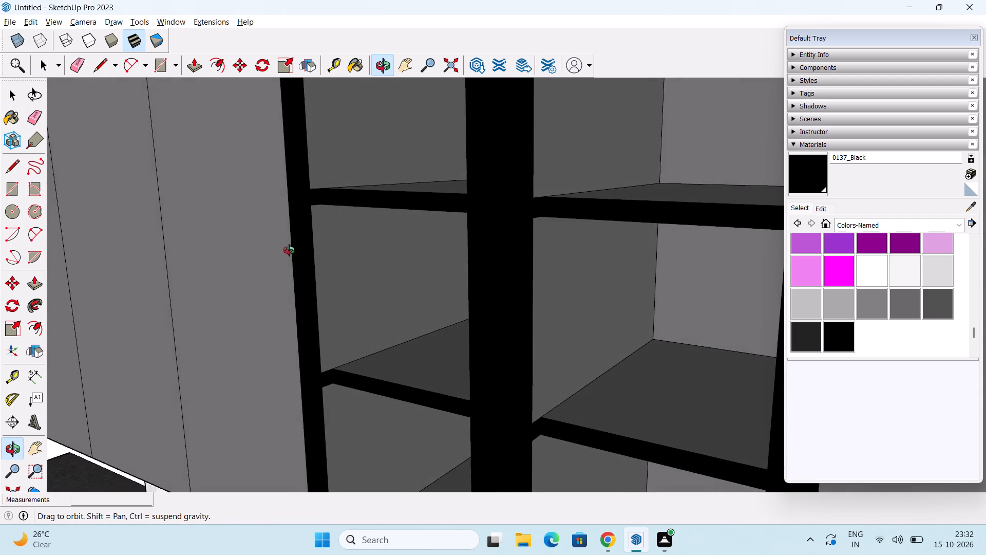
middle_drag(289, 250, 282, 248)
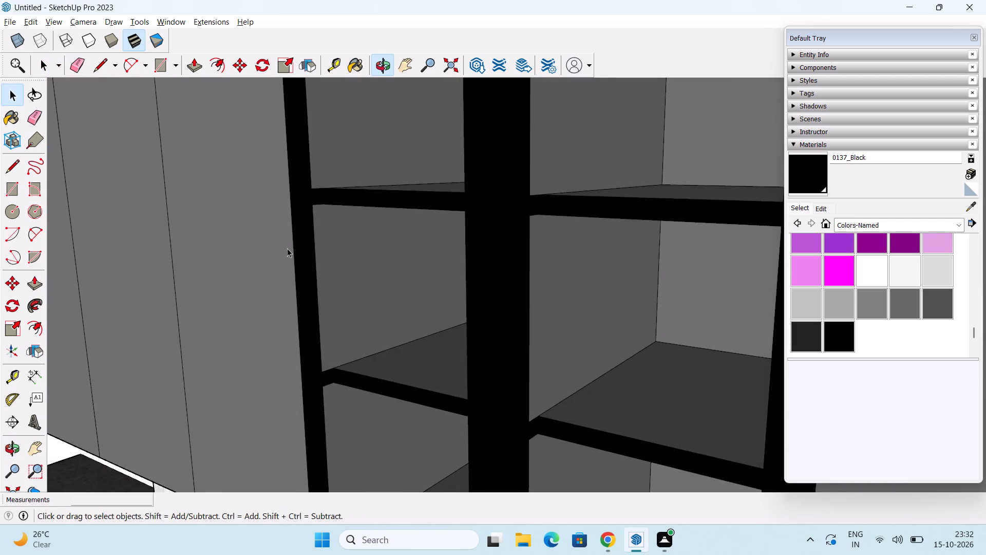
scroll(287, 248, down, 2)
shift+middle_drag(296, 280, 302, 266)
key(r)
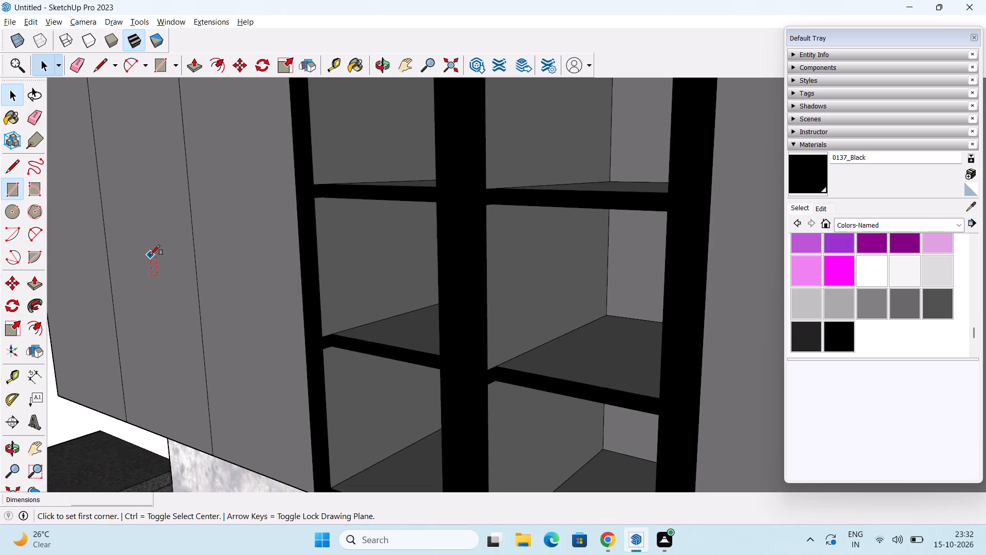
middle_drag(273, 364, 279, 359)
scroll(360, 348, up, 10)
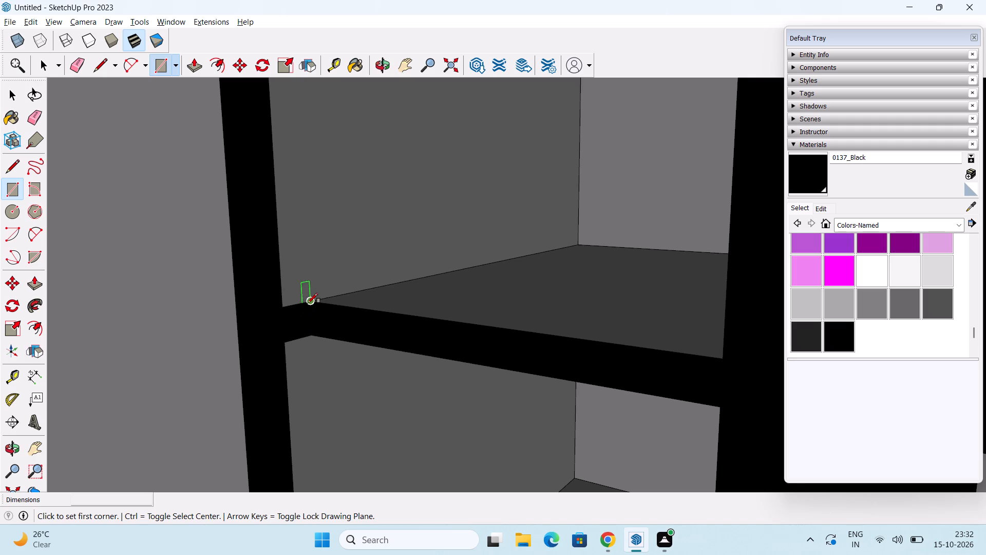
click(308, 303)
scroll(408, 408, down, 1)
middle_drag(416, 416, 313, 321)
middle_drag(330, 328, 603, 434)
shift+middle_drag(648, 423, 503, 312)
shift+middle_drag(539, 450, 547, 371)
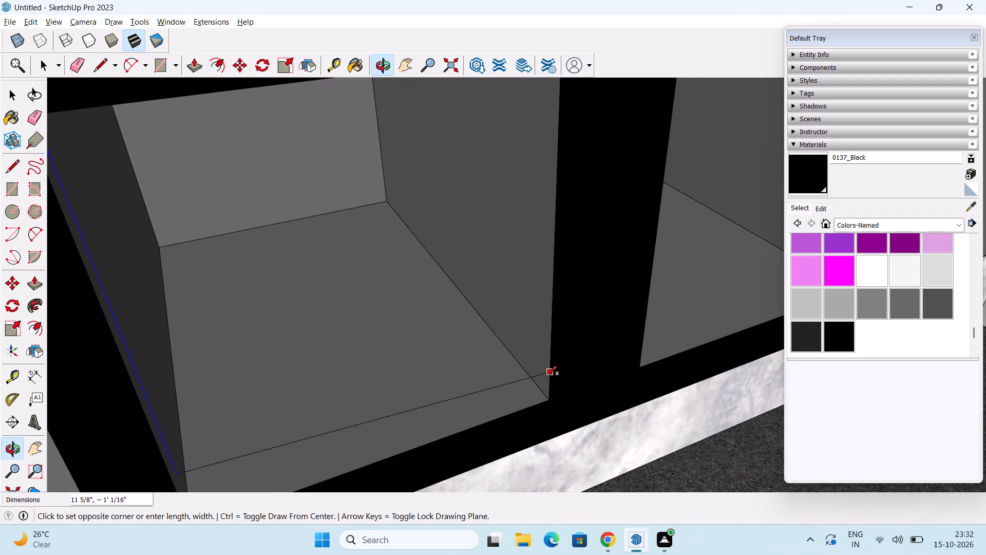
scroll(545, 386, up, 2)
shift+middle_drag(544, 394, 548, 358)
scroll(548, 356, down, 2)
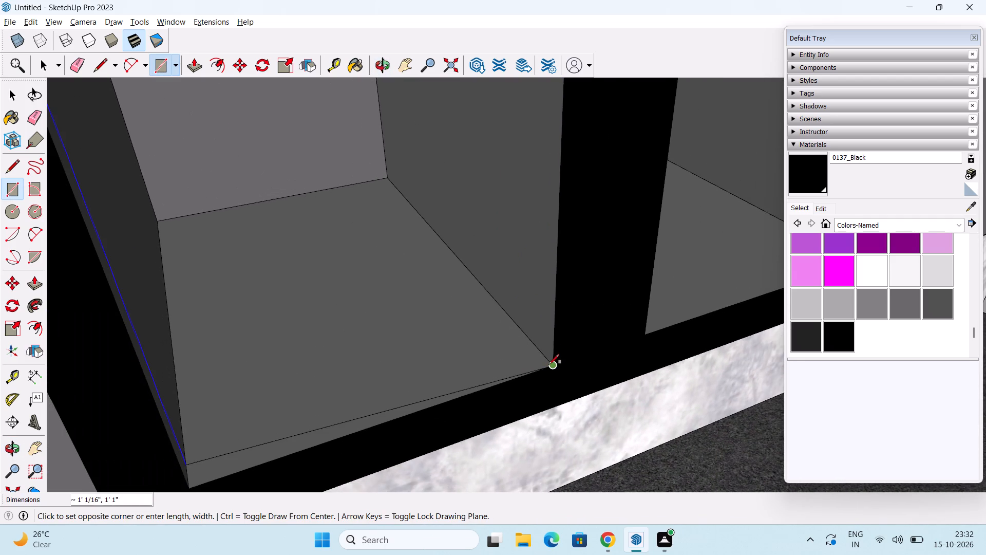
middle_drag(548, 364, 418, 398)
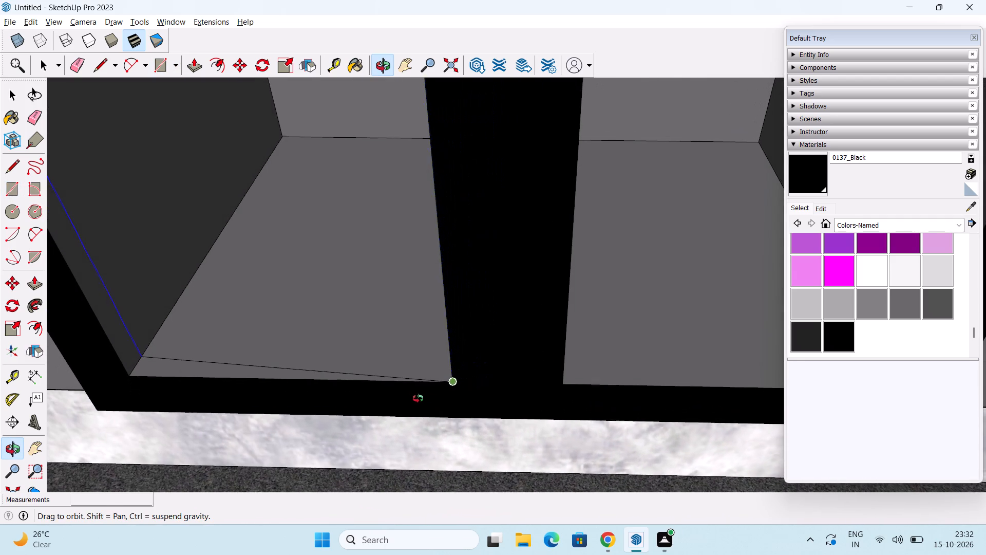
middle_drag(418, 398, 422, 396)
middle_drag(447, 351, 526, 338)
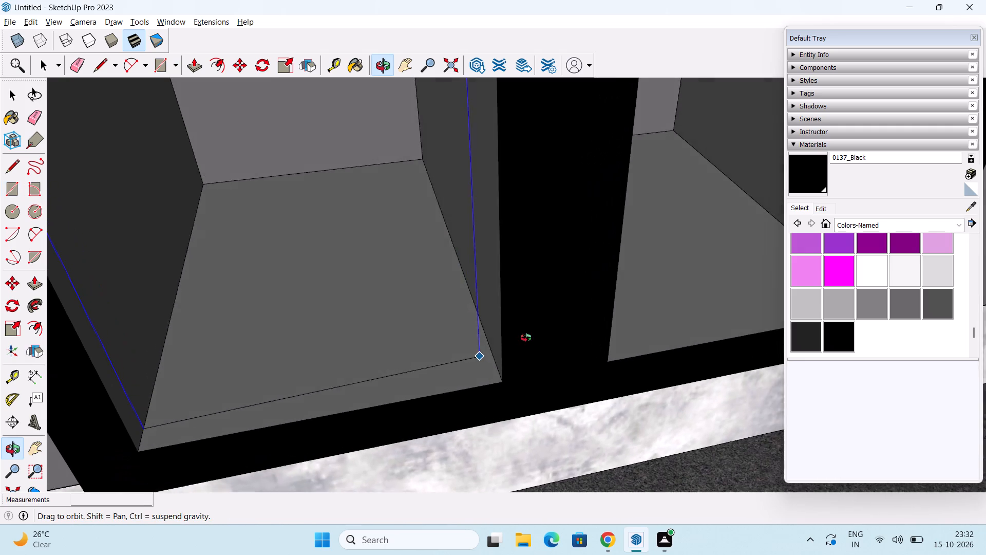
middle_drag(526, 338, 540, 339)
scroll(526, 340, down, 2)
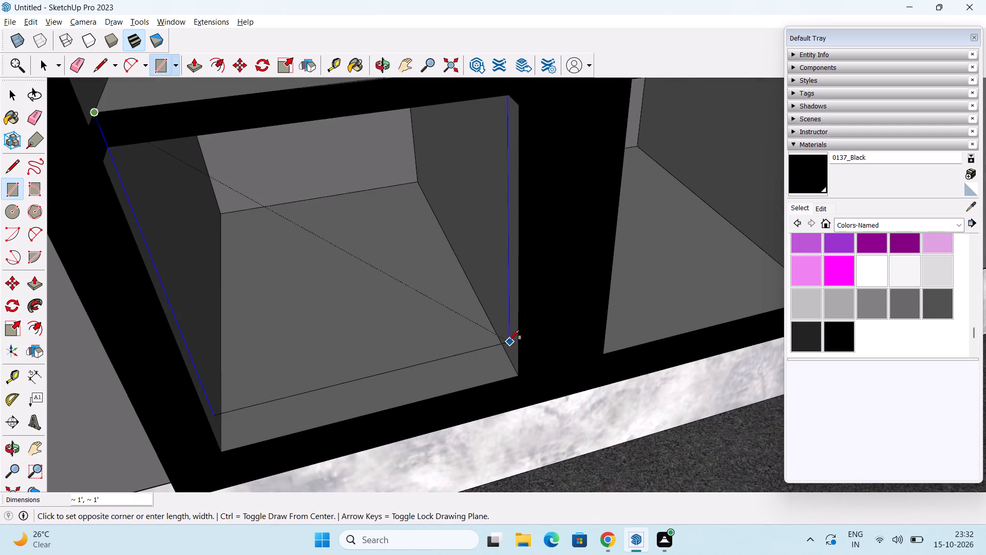
shift+middle_drag(508, 340, 503, 360)
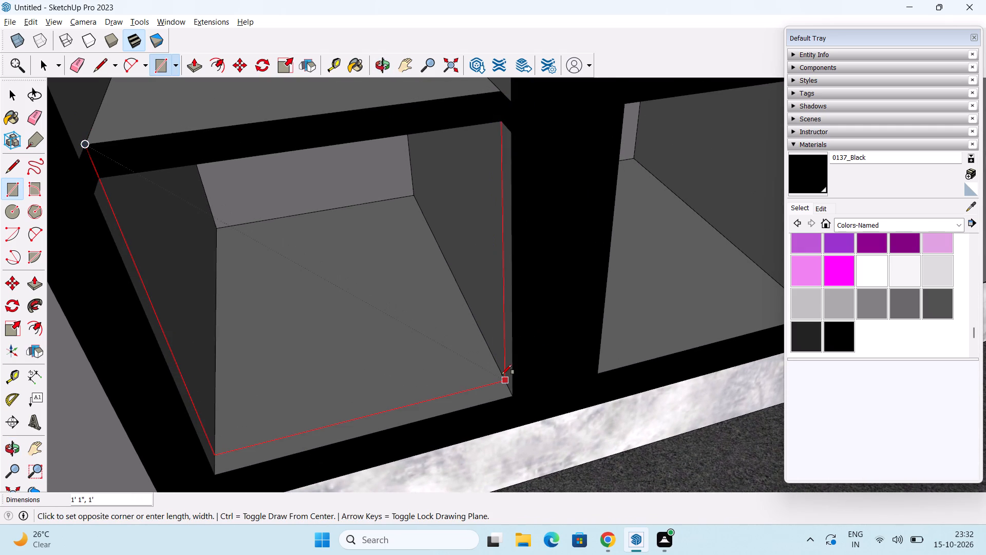
click(505, 377)
Draw a rectangle about 1' by 1' across the middle compartment behind the left door frame, starting at the upper shelf's front corner.
scroll(503, 360, down, 3)
shift+middle_drag(495, 348, 472, 389)
middle_drag(469, 391, 293, 301)
shift+middle_drag(316, 260, 348, 392)
shift+middle_drag(320, 302, 327, 428)
scroll(236, 244, up, 1)
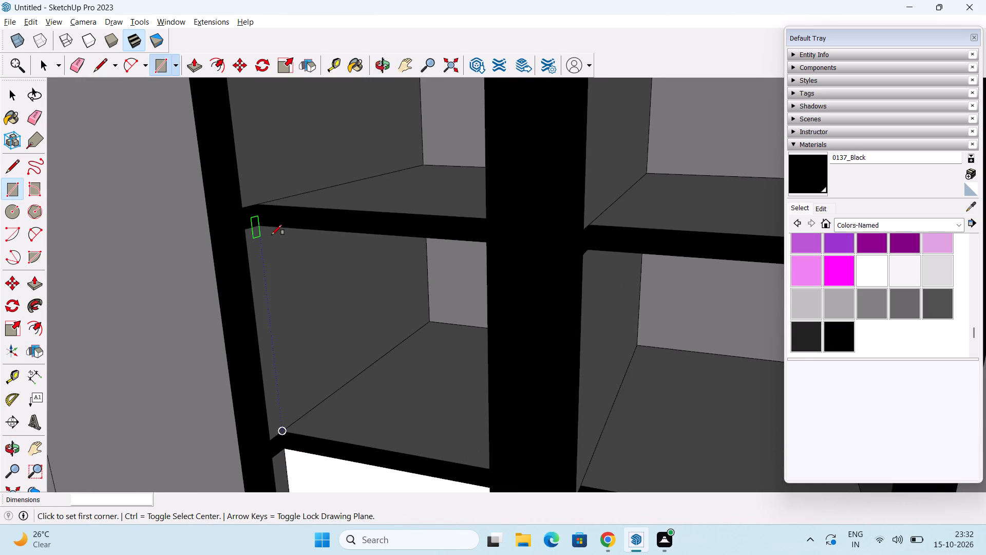
click(257, 209)
middle_drag(321, 318, 364, 325)
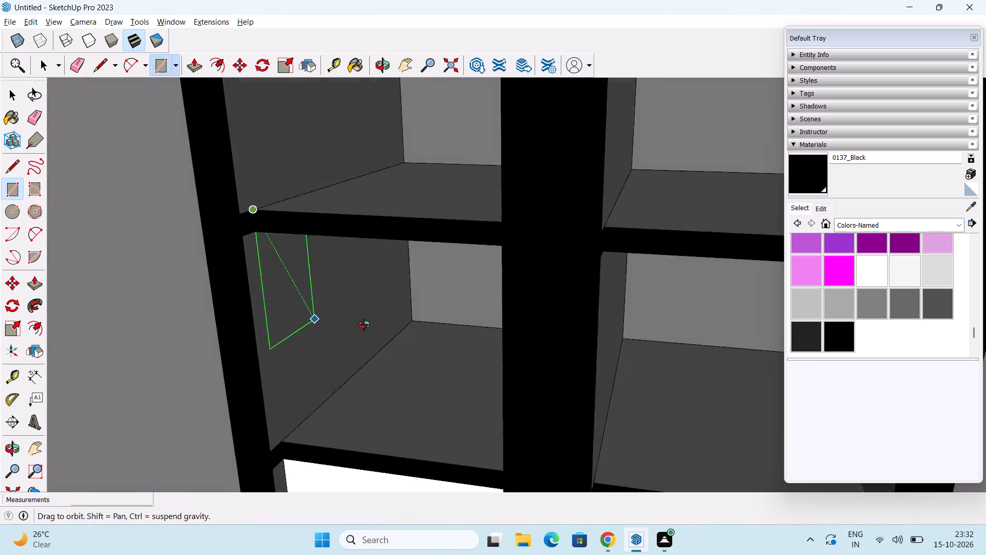
middle_drag(364, 325, 488, 354)
shift+middle_drag(500, 361, 364, 250)
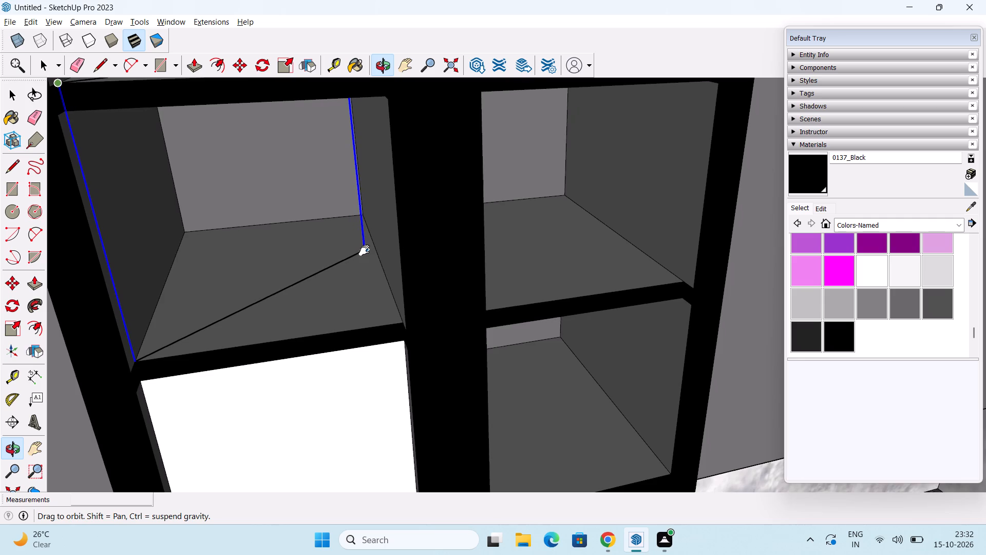
shift+middle_drag(364, 250, 378, 270)
middle_drag(402, 306, 419, 304)
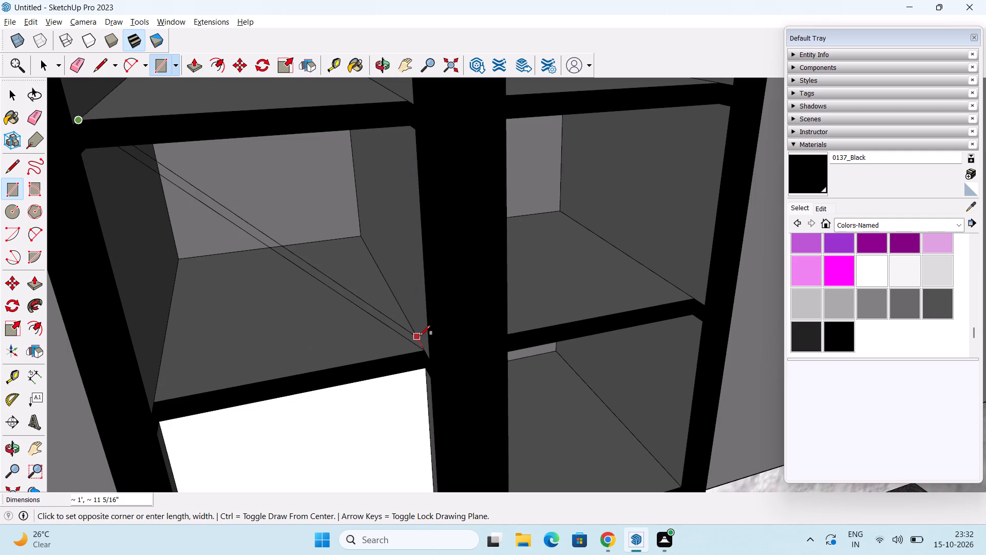
scroll(420, 338, up, 2)
middle_drag(413, 351, 408, 303)
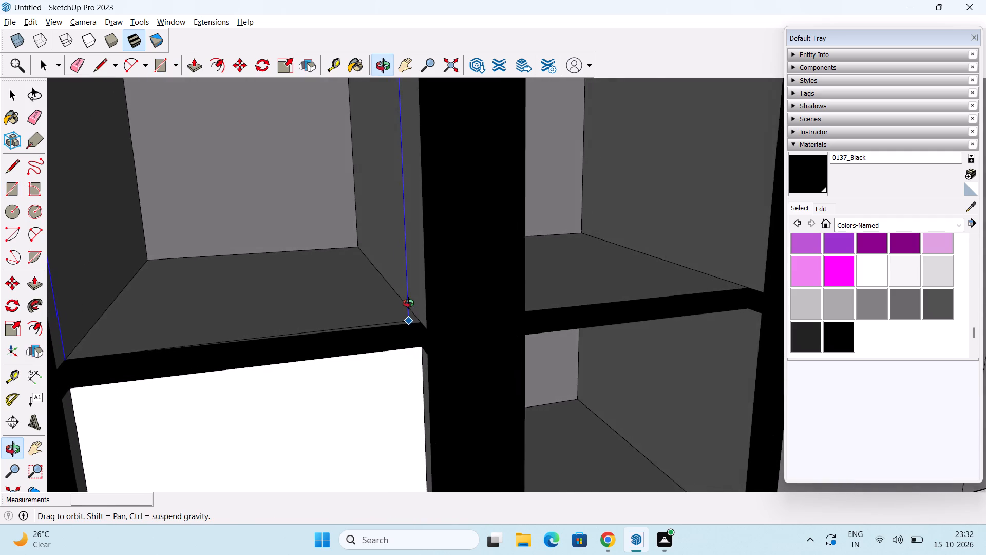
middle_drag(408, 303, 409, 303)
scroll(409, 303, down, 2)
shift+middle_drag(409, 303, 471, 382)
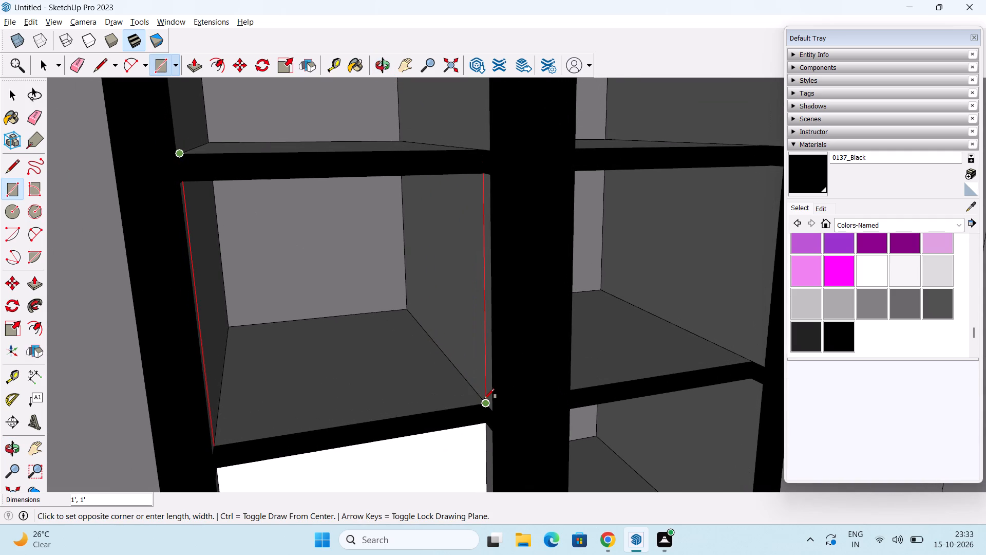
click(485, 399)
Draw a rectangle about 11 5/8" by 11" across the top compartment behind the left door frame, starting at its shelf's front corner.
scroll(478, 376, down, 3)
shift+middle_drag(462, 266, 453, 357)
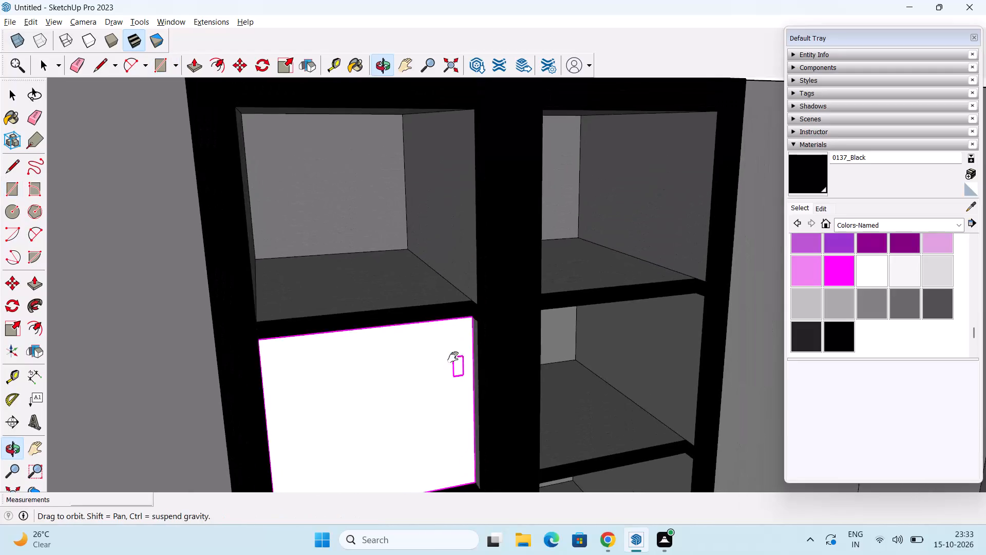
shift+middle_drag(453, 357, 453, 358)
scroll(453, 358, down, 3)
shift+middle_drag(461, 363, 387, 331)
scroll(404, 332, down, 2)
middle_drag(405, 360, 263, 293)
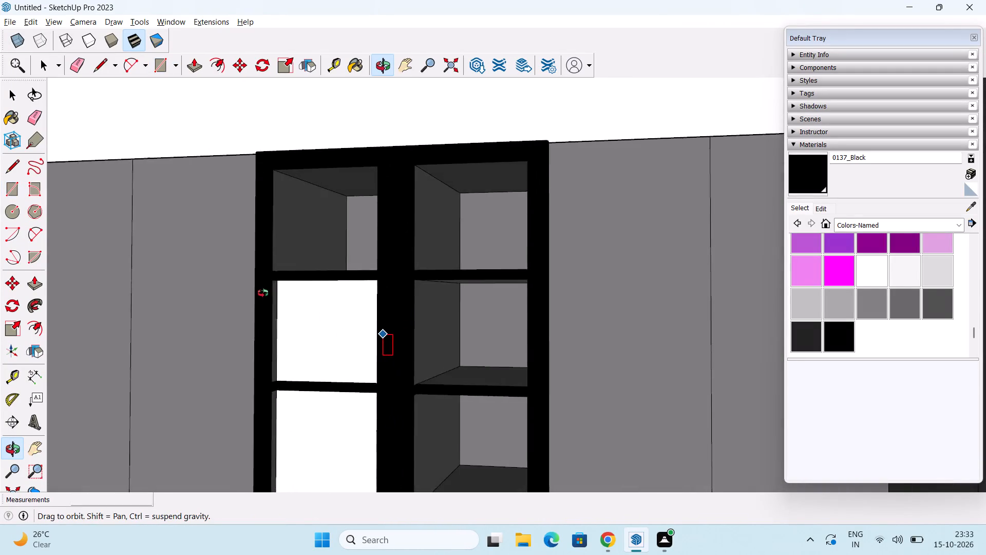
middle_drag(263, 293, 270, 316)
shift+middle_drag(282, 307, 315, 360)
middle_drag(315, 361, 258, 304)
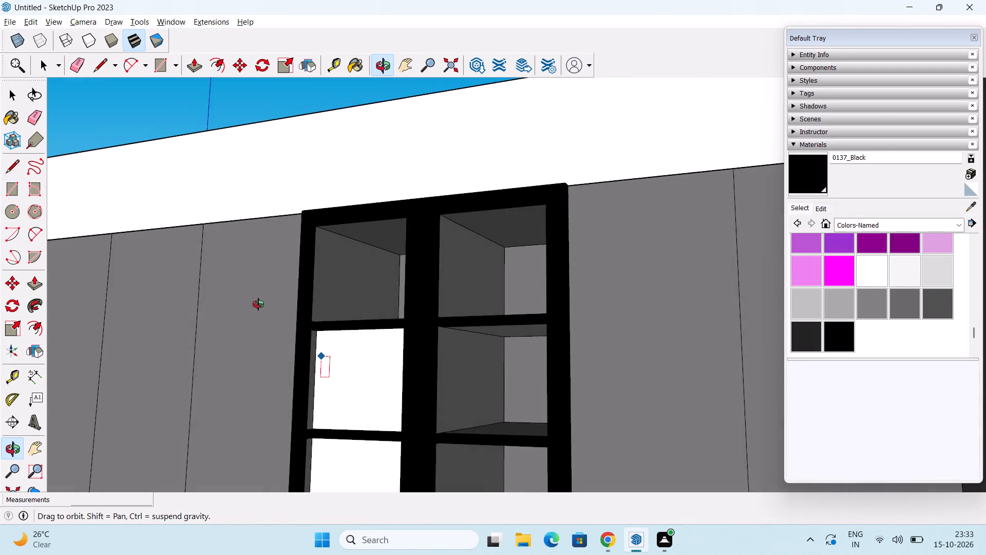
middle_drag(258, 304, 341, 374)
scroll(341, 374, down, 1)
scroll(317, 294, up, 5)
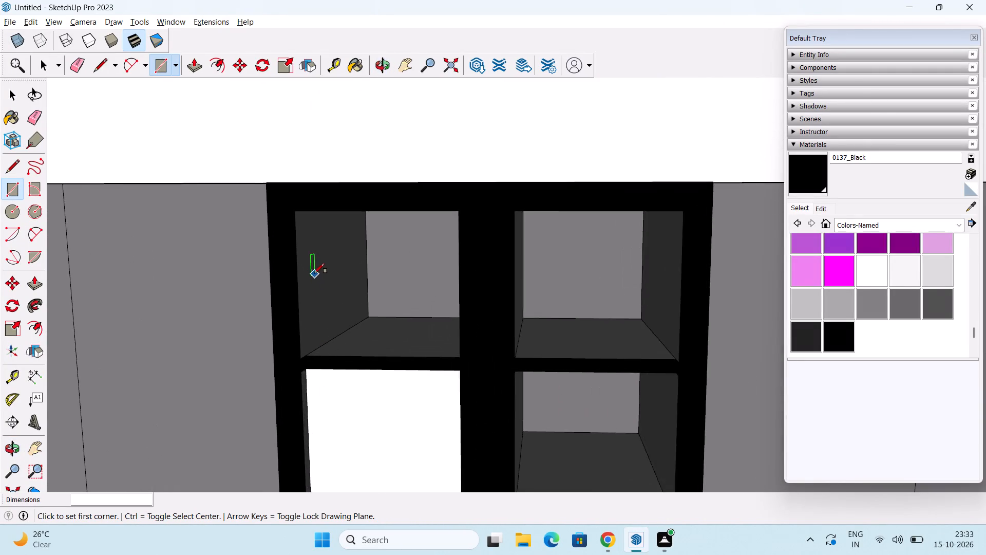
scroll(314, 273, up, 2)
middle_drag(319, 274, 304, 381)
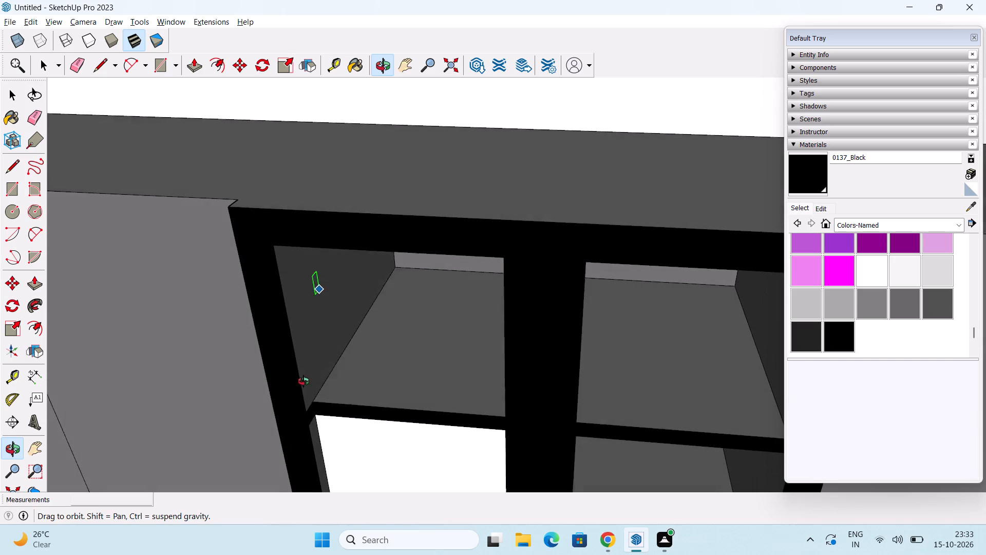
middle_drag(304, 381, 304, 382)
click(314, 403)
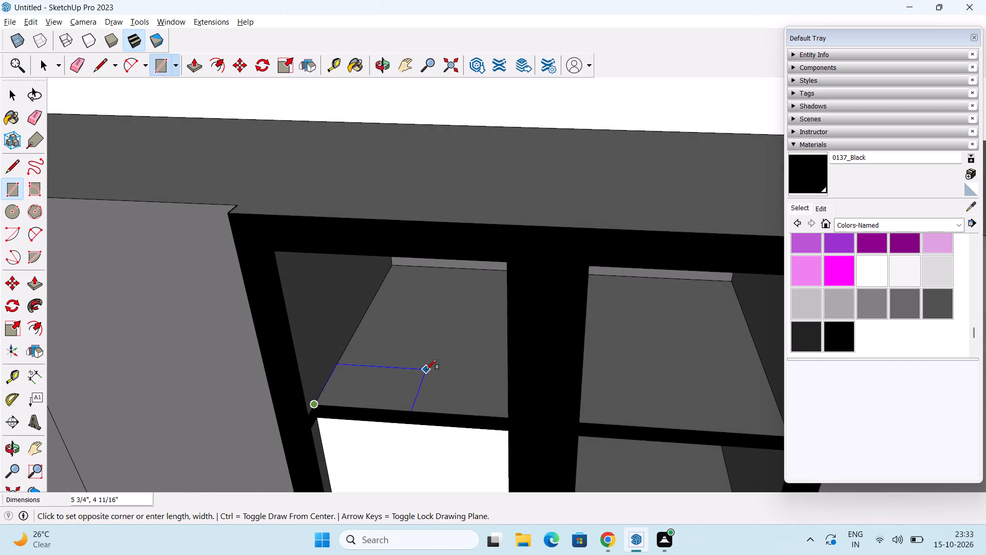
middle_drag(426, 369, 443, 342)
middle_drag(444, 355, 442, 173)
shift+middle_drag(450, 208, 447, 328)
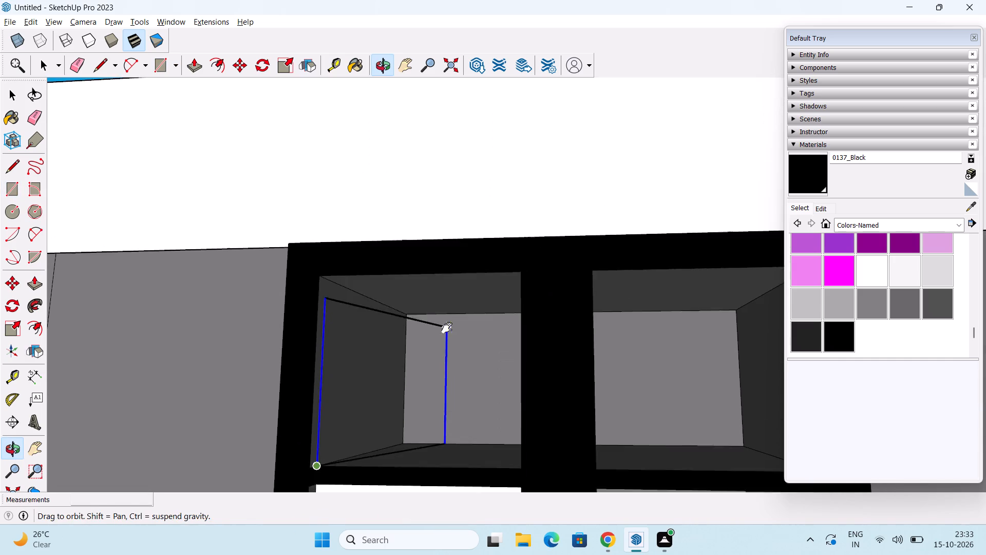
shift+middle_drag(447, 328, 447, 328)
middle_drag(458, 335, 532, 292)
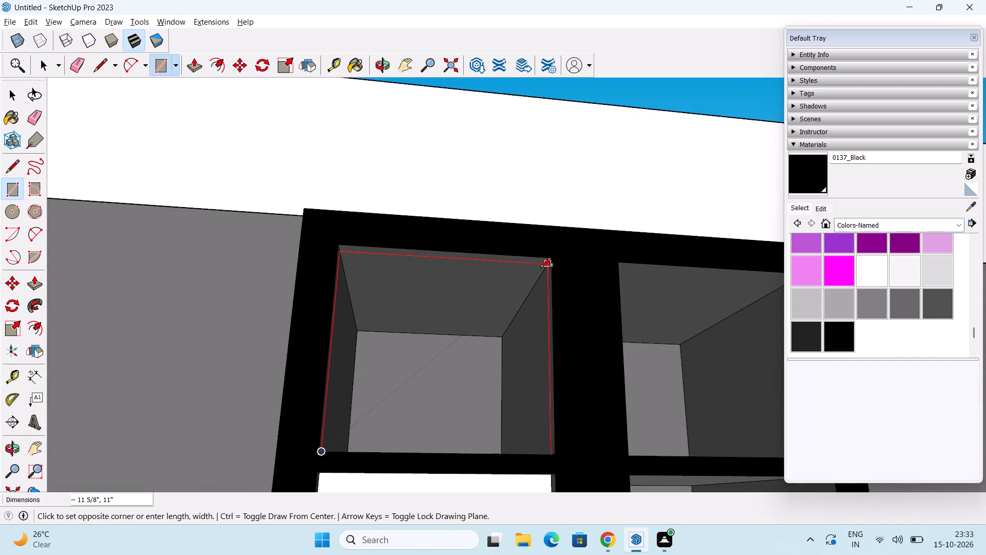
click(545, 266)
Draw a rectangle about 1' by 1' across the middle compartment behind the right door frame, starting at the upper shelf's front corner.
scroll(545, 266, down, 6)
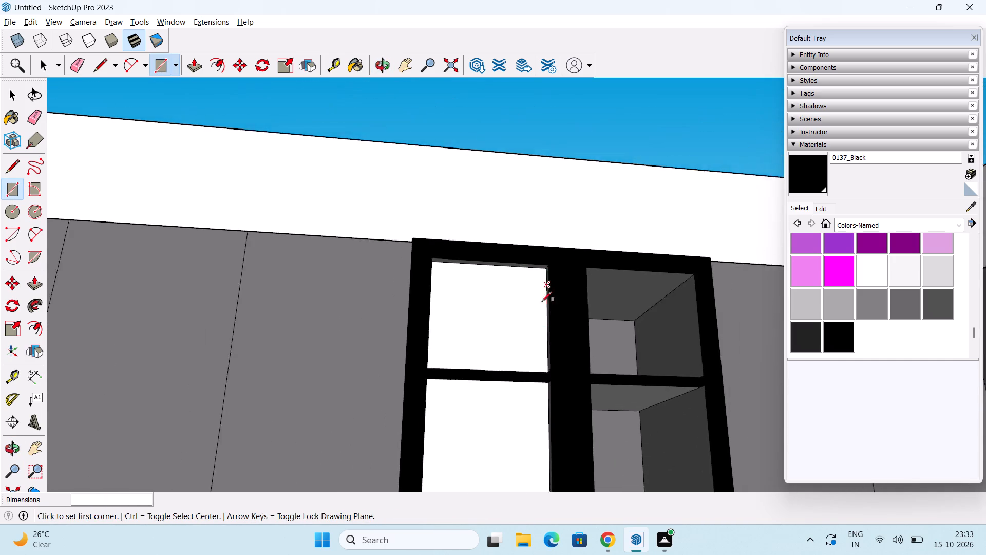
middle_drag(530, 322, 472, 396)
scroll(492, 385, down, 3)
shift+middle_drag(504, 376, 411, 327)
shift+middle_drag(473, 352, 438, 274)
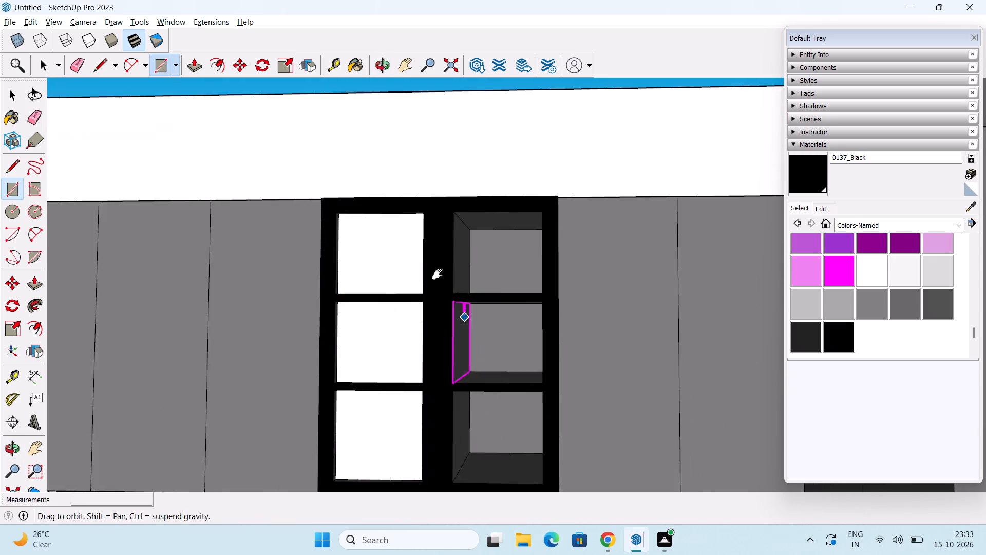
shift+middle_drag(438, 274, 409, 250)
middle_drag(410, 274, 397, 320)
scroll(418, 225, up, 8)
middle_drag(401, 242, 337, 173)
shift+middle_drag(354, 172, 375, 256)
middle_drag(373, 328, 390, 327)
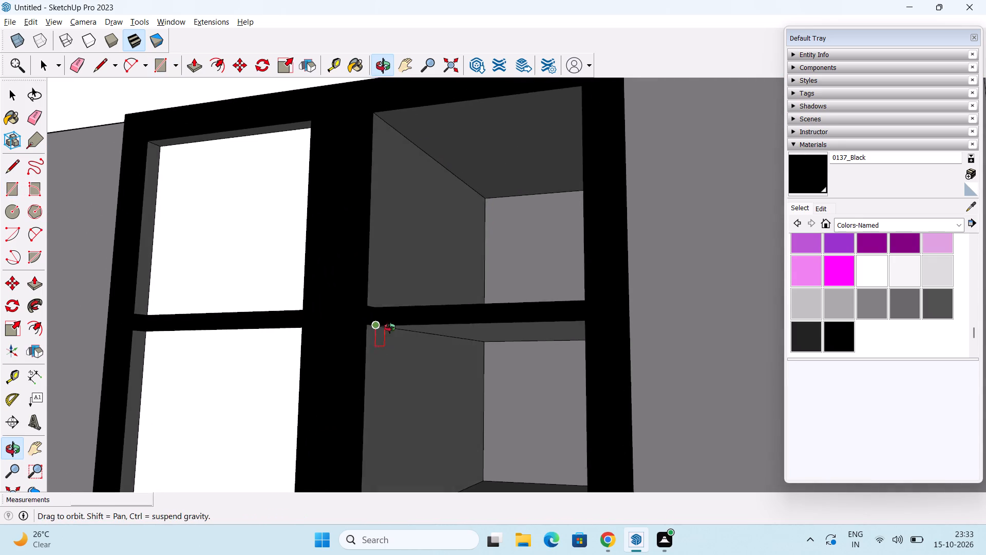
middle_drag(390, 327, 395, 339)
click(379, 316)
middle_drag(482, 424, 474, 388)
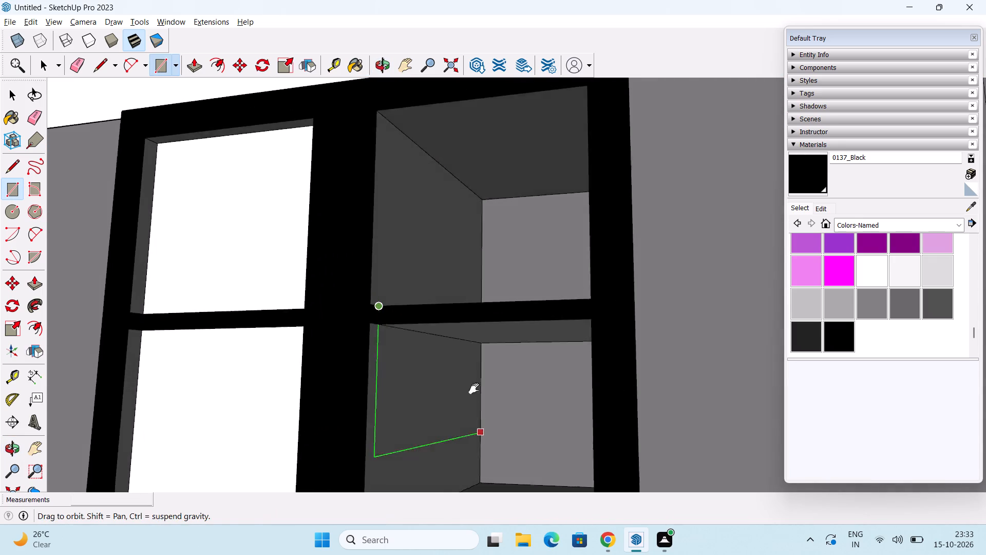
middle_drag(474, 388, 420, 244)
middle_drag(445, 310, 564, 436)
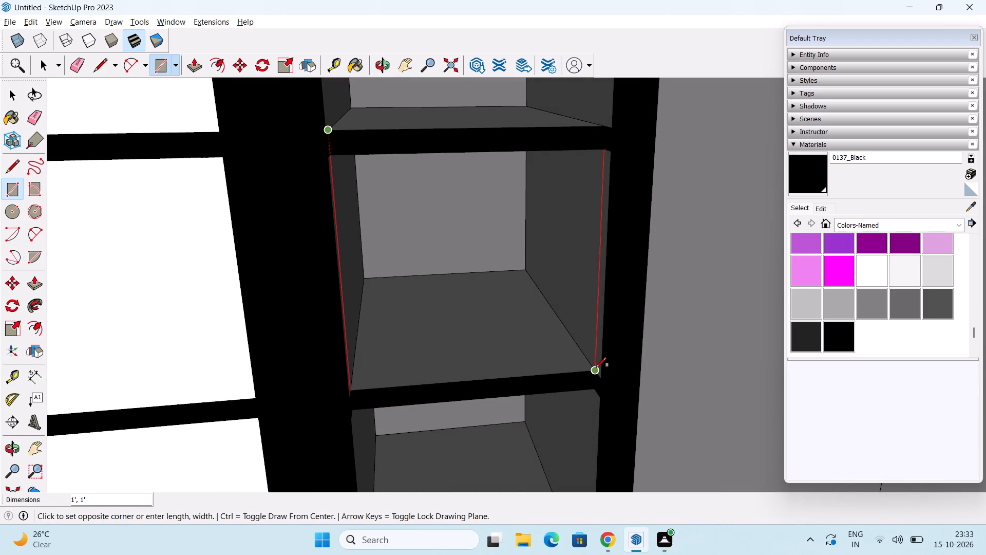
click(596, 367)
Draw a rectangle about 1'1" by 1' across the bottom compartment behind the right door frame, starting at the lower shelf's front corner.
scroll(596, 367, down, 1)
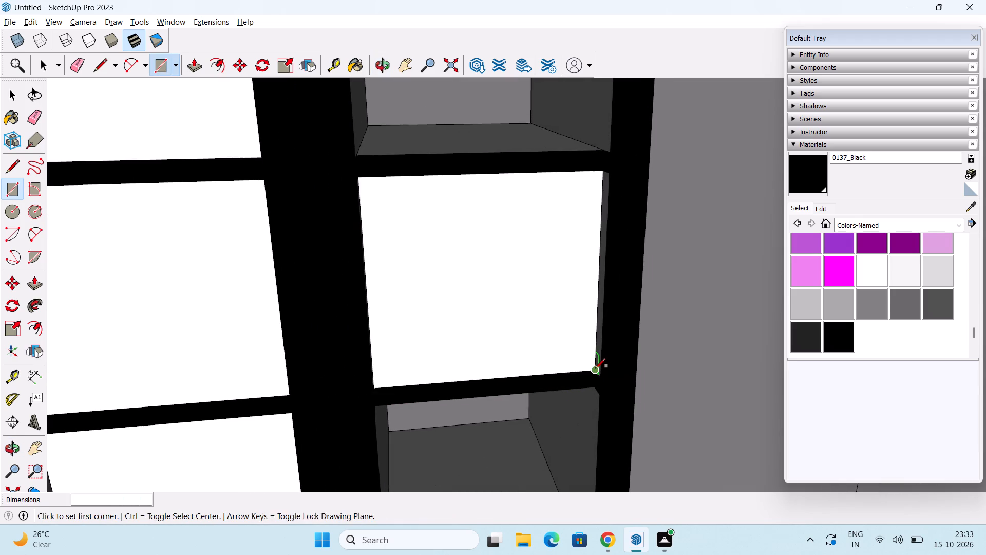
middle_drag(595, 368, 409, 294)
scroll(411, 304, down, 1)
shift+middle_drag(397, 332, 424, 248)
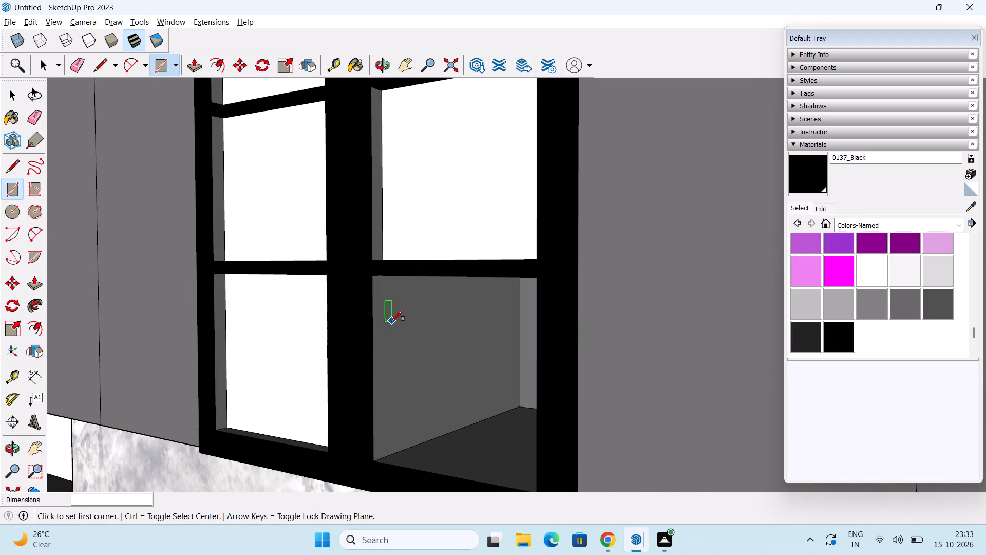
middle_drag(392, 321, 399, 274)
shift+scroll(399, 274, down, 1)
middle_drag(392, 295, 400, 260)
scroll(401, 234, up, 2)
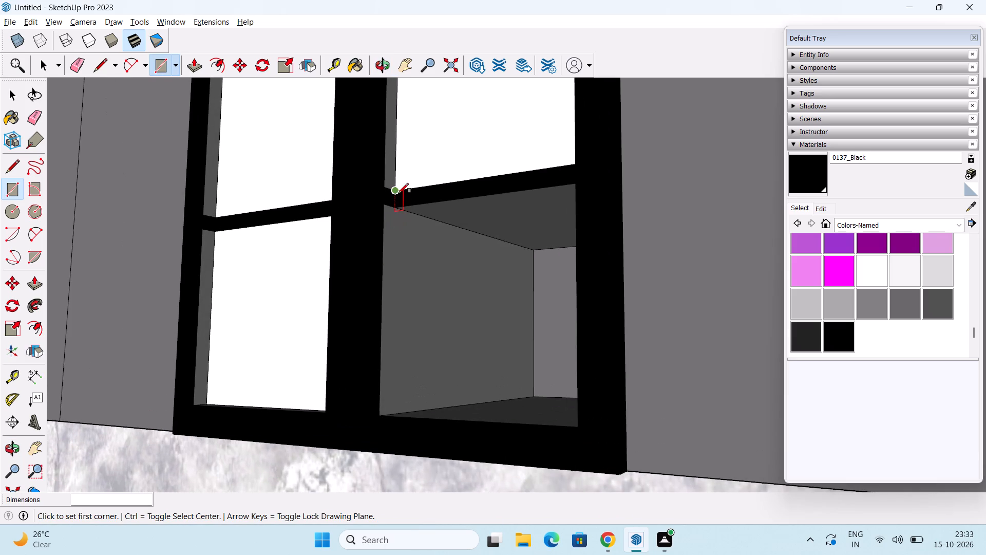
click(399, 193)
middle_drag(491, 341, 617, 432)
middle_drag(605, 416, 551, 377)
middle_drag(548, 376, 567, 426)
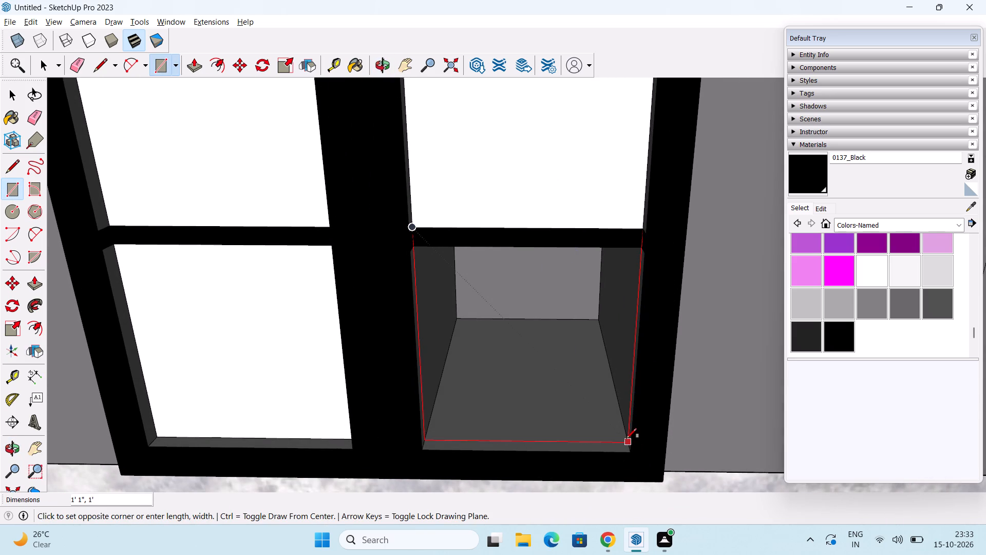
click(627, 438)
Draw a rectangle about 1' by 11" across the top compartment behind the right door frame and leave the Rectangle tool.
scroll(609, 371, down, 2)
shift+middle_drag(570, 309, 549, 466)
shift+middle_drag(538, 363, 522, 442)
click(402, 313)
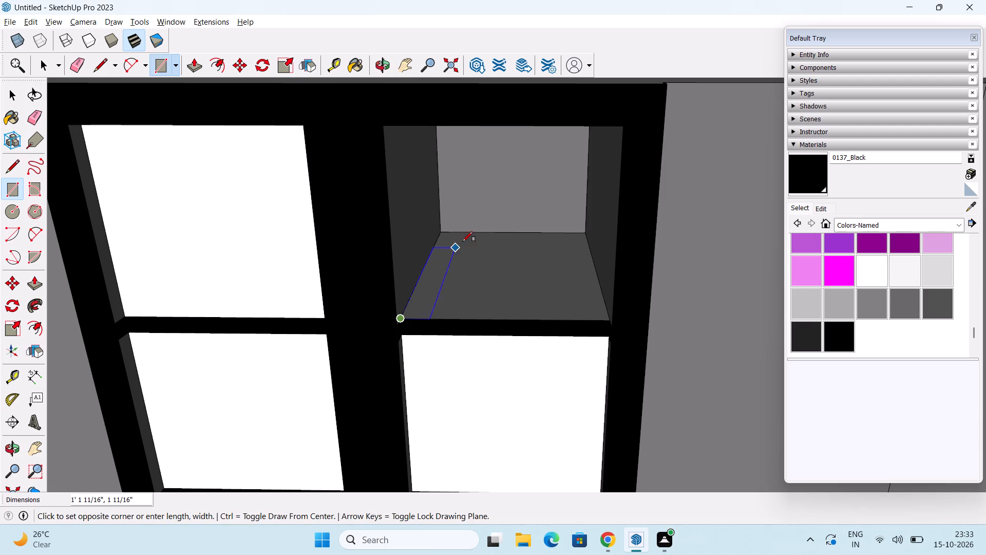
middle_drag(467, 238, 431, 207)
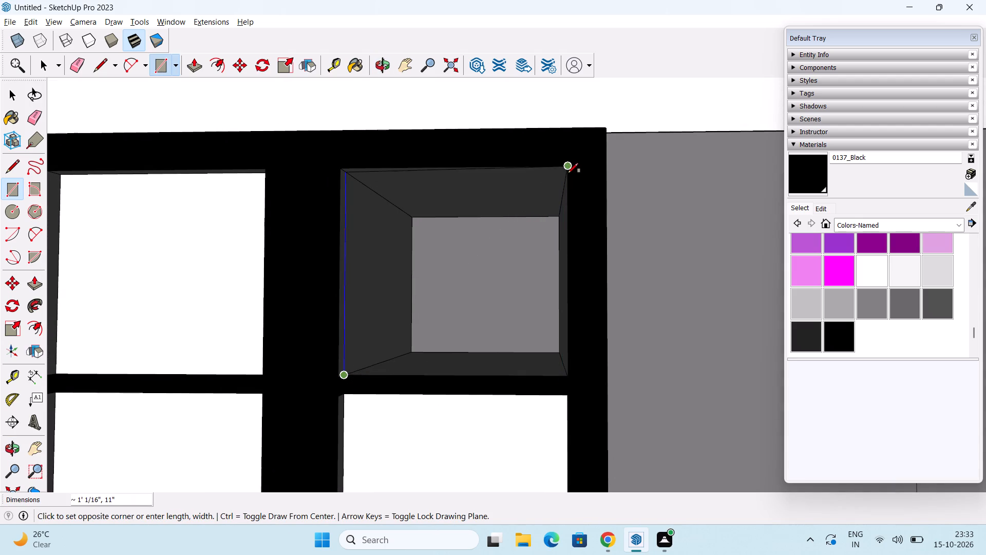
scroll(565, 173, up, 1)
middle_drag(562, 178, 585, 209)
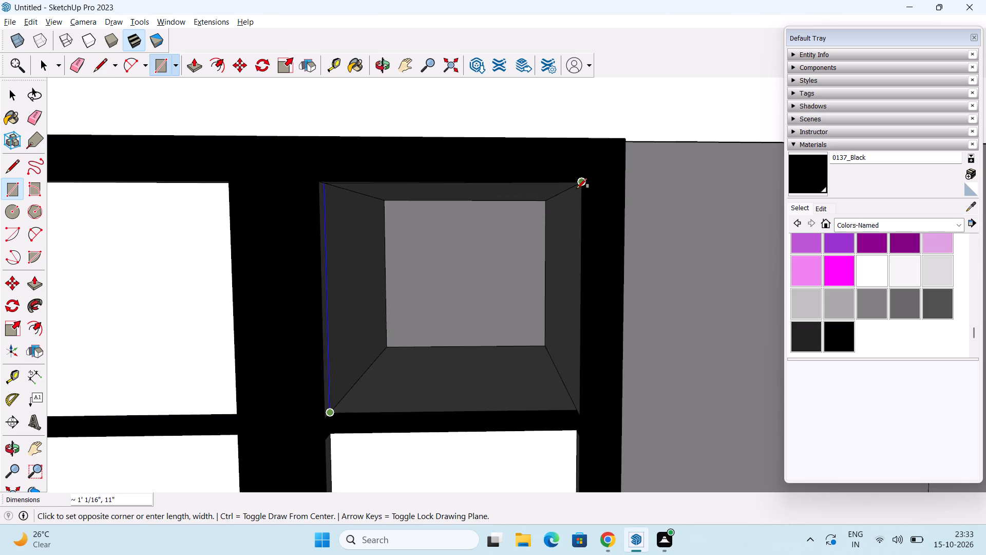
click(577, 190)
scroll(577, 191, down, 3)
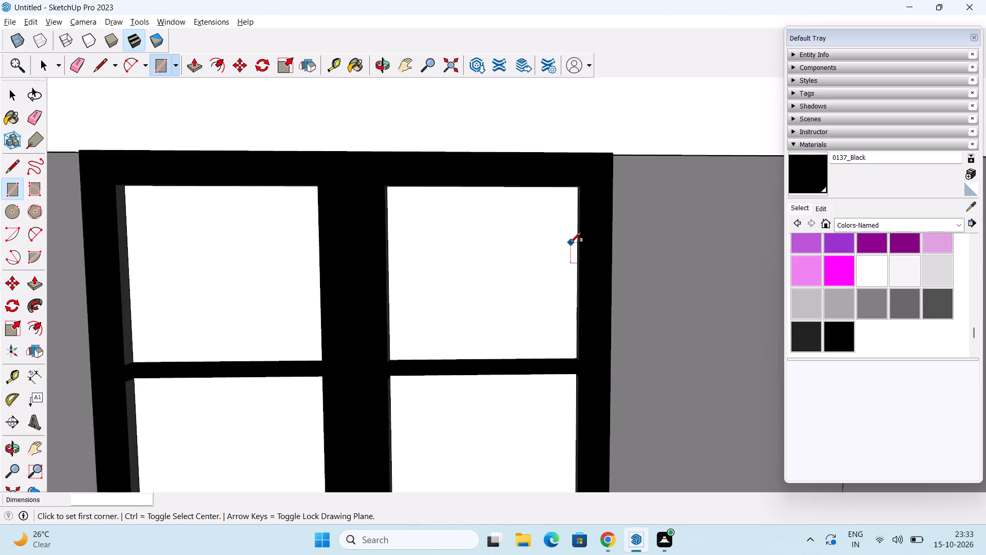
scroll(571, 243, down, 5)
middle_drag(467, 318, 407, 347)
key(space)
Push/Pull the top panel behind the left door frame by 0.5".
scroll(368, 301, up, 4)
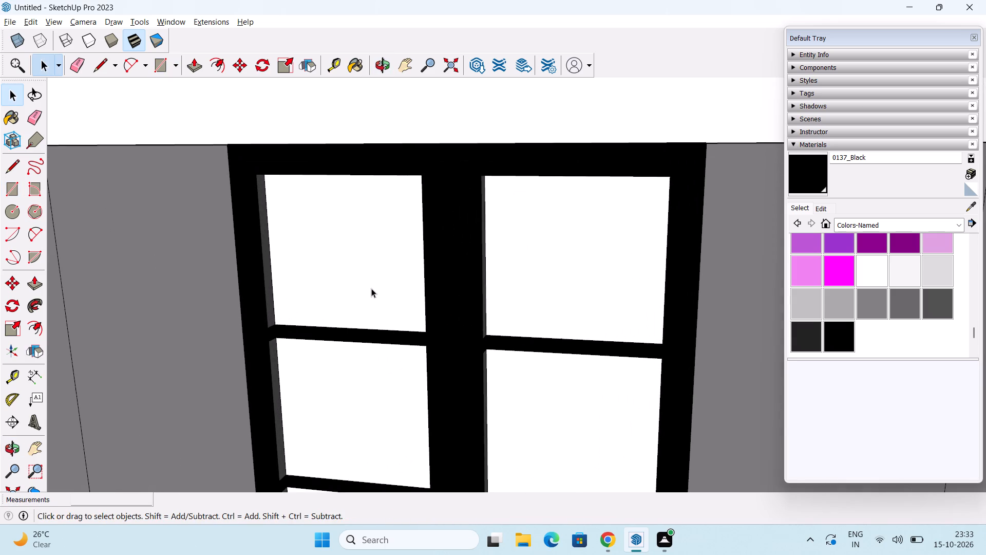
middle_click(366, 300)
key(p)
click(366, 263)
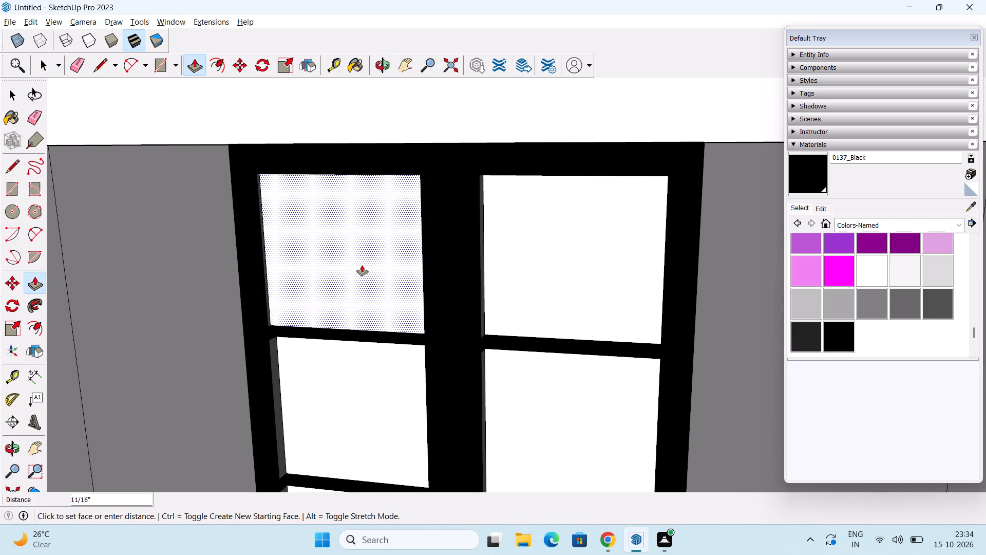
key(1)
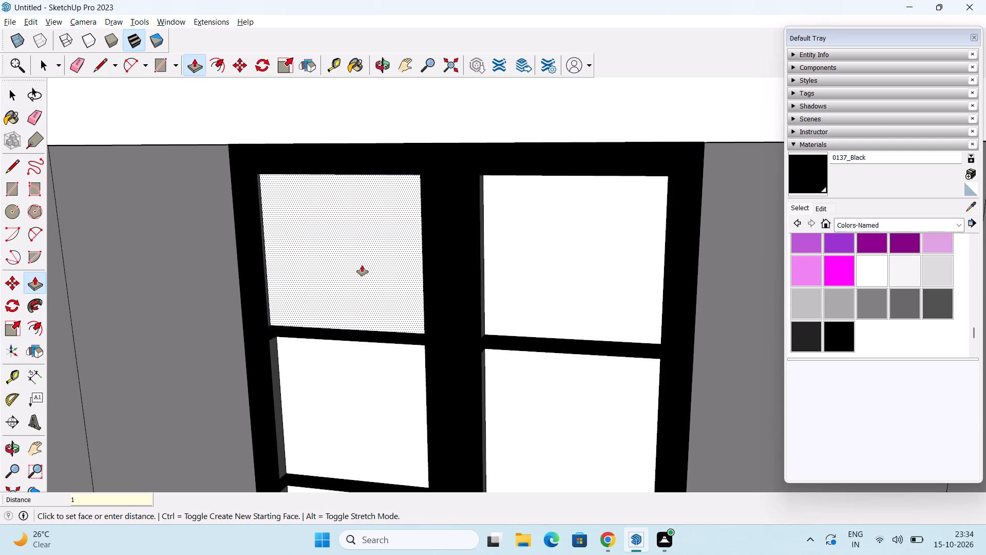
key(BackSpace)
text(0.5)
key(Return)
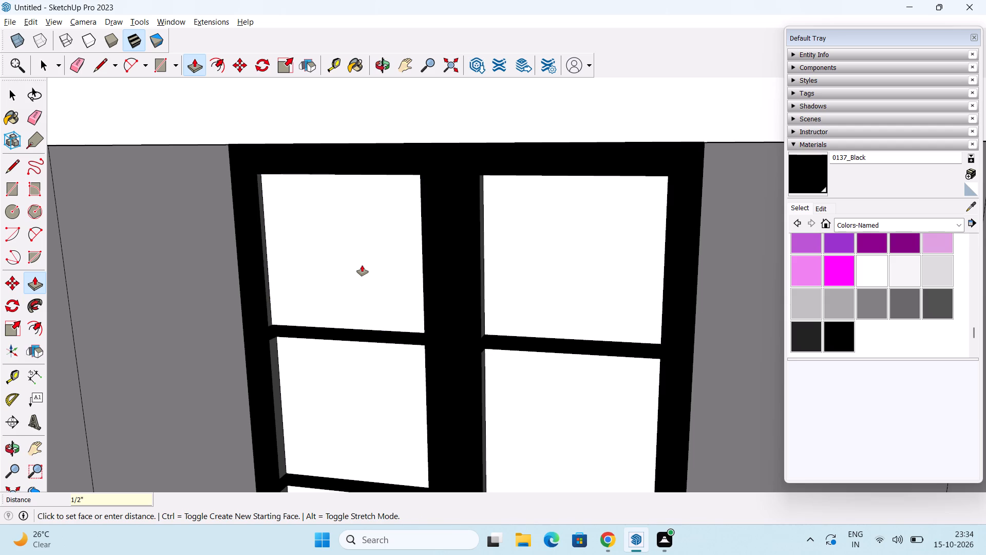
Push/Pull the remaining five panels behind the two framed doors by the same 0.5" and leave the tool.
double_click(582, 264)
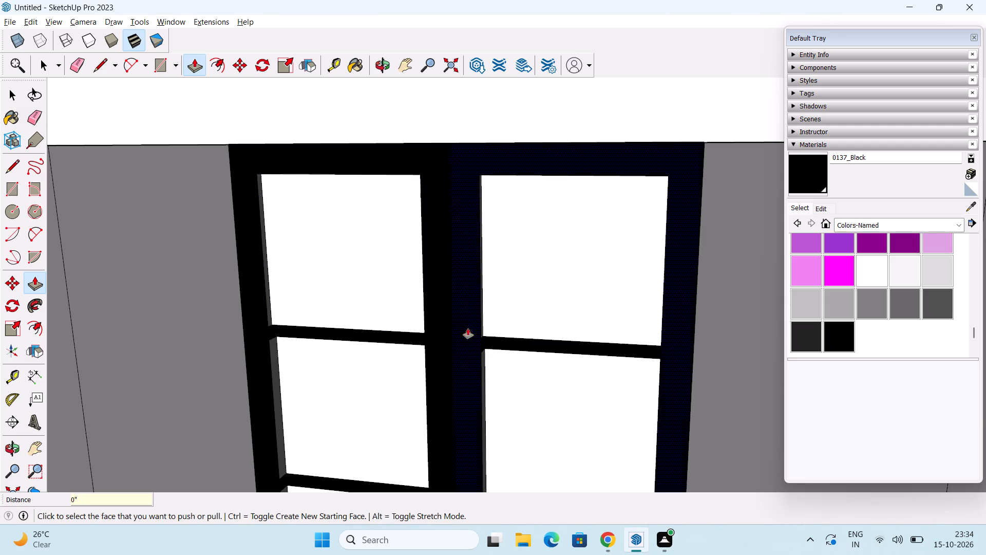
double_click(399, 368)
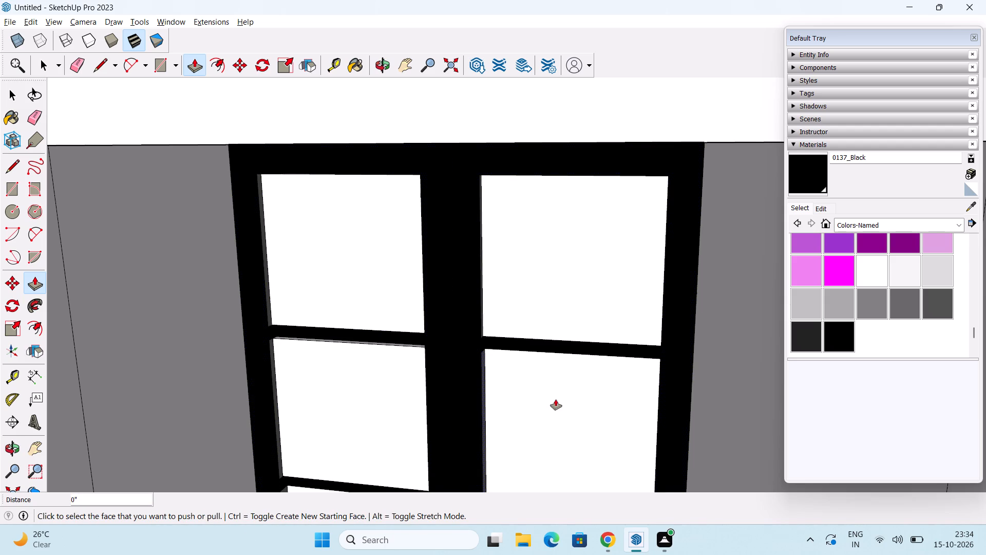
double_click(556, 399)
shift+middle_drag(530, 432, 541, 289)
middle_drag(461, 376, 430, 364)
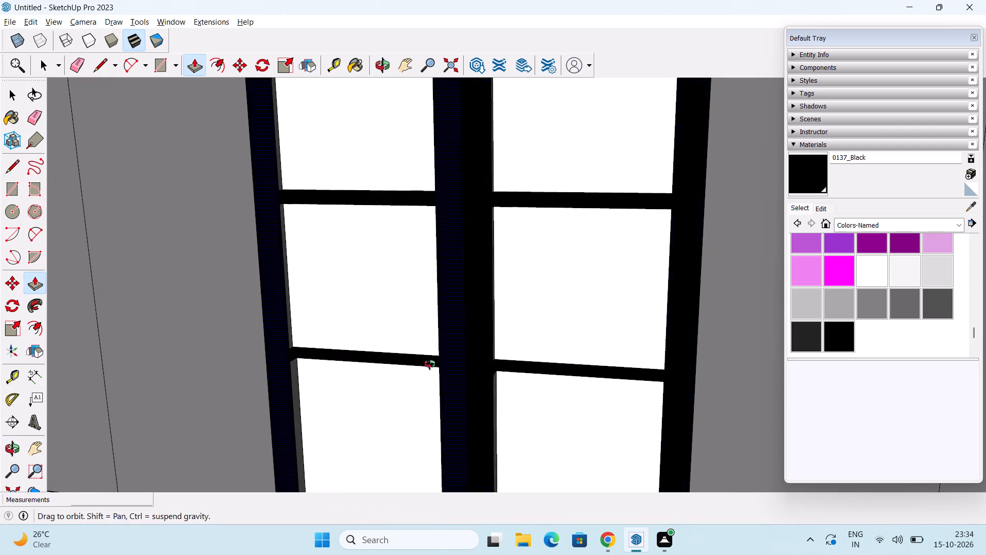
middle_drag(430, 364, 355, 365)
double_click(361, 423)
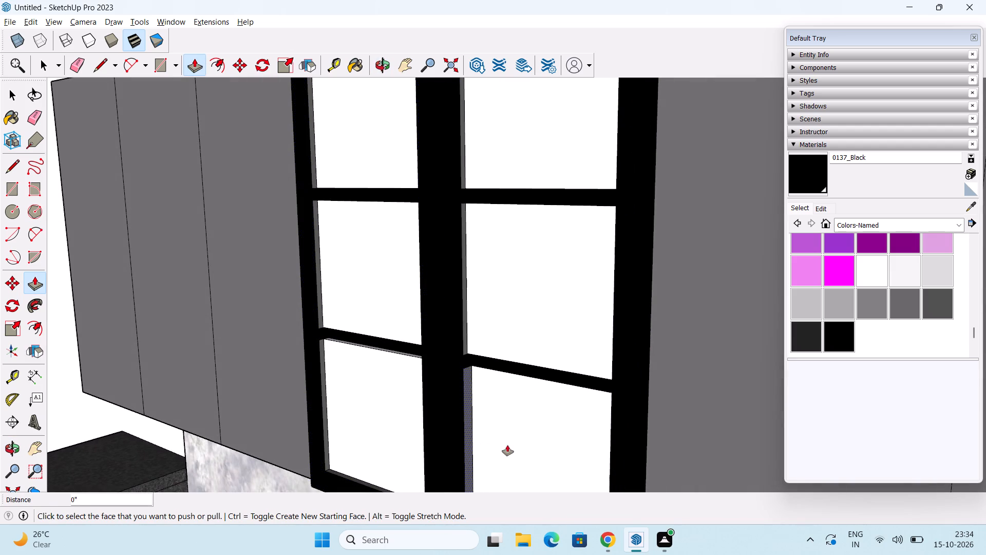
double_click(511, 446)
key(space)
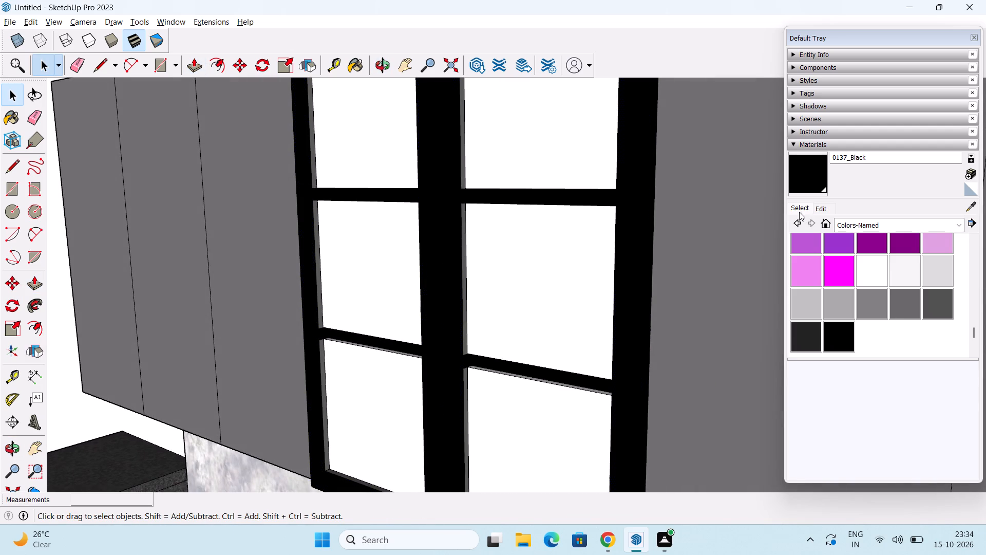
Paint all six panels behind the framed doors with Translucent Glass Blue from the Glass and Mirrors materials.
click(799, 210)
click(906, 225)
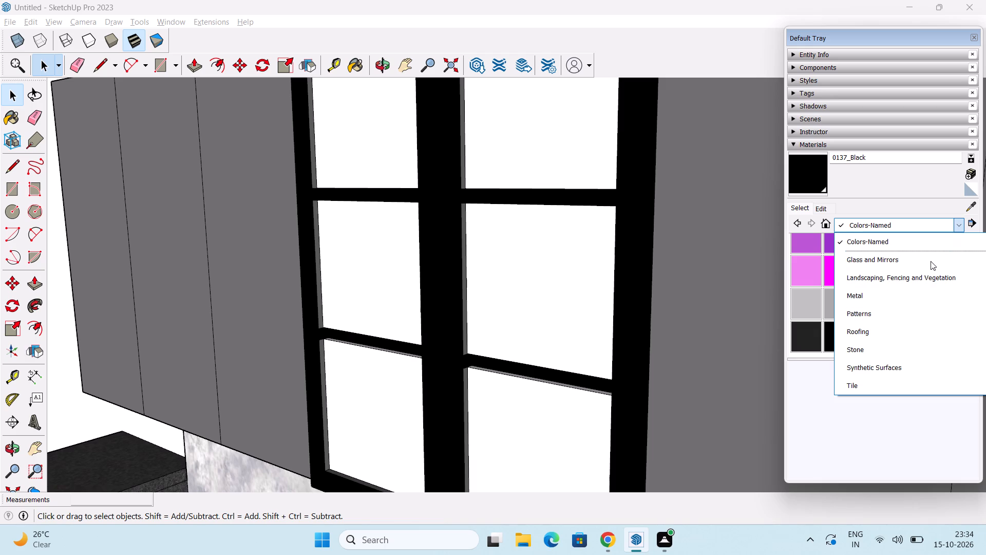
click(927, 262)
middle_drag(817, 336, 854, 327)
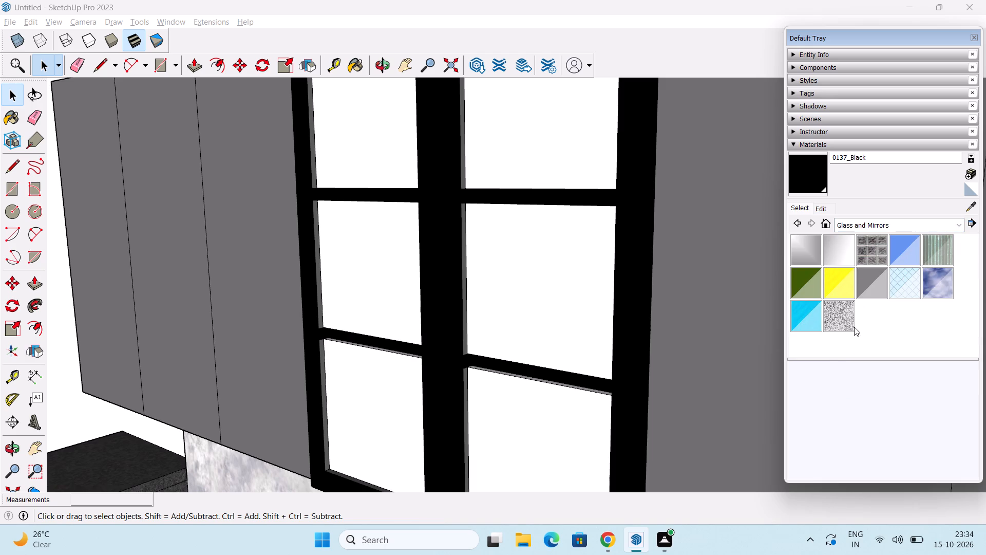
middle_drag(854, 327, 854, 328)
middle_drag(911, 311, 950, 310)
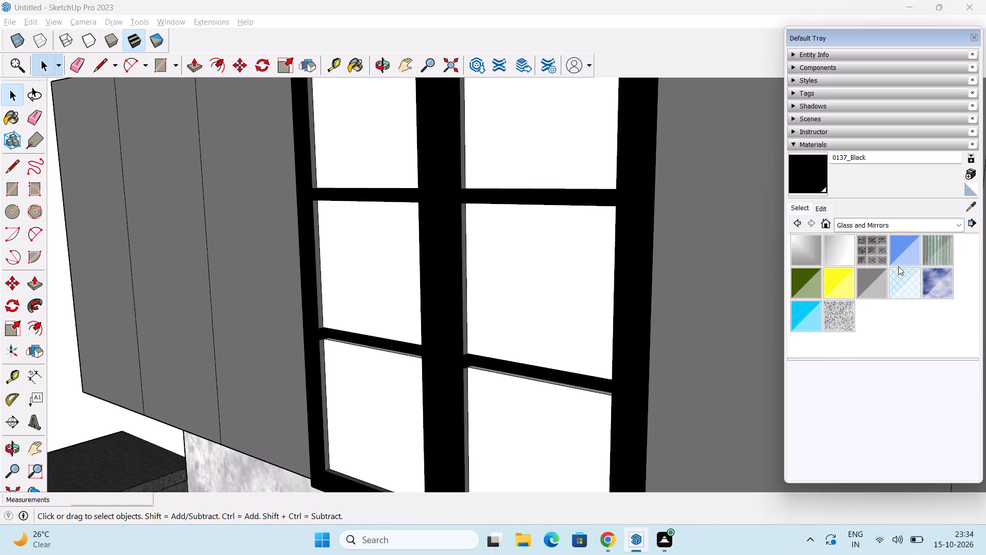
click(900, 261)
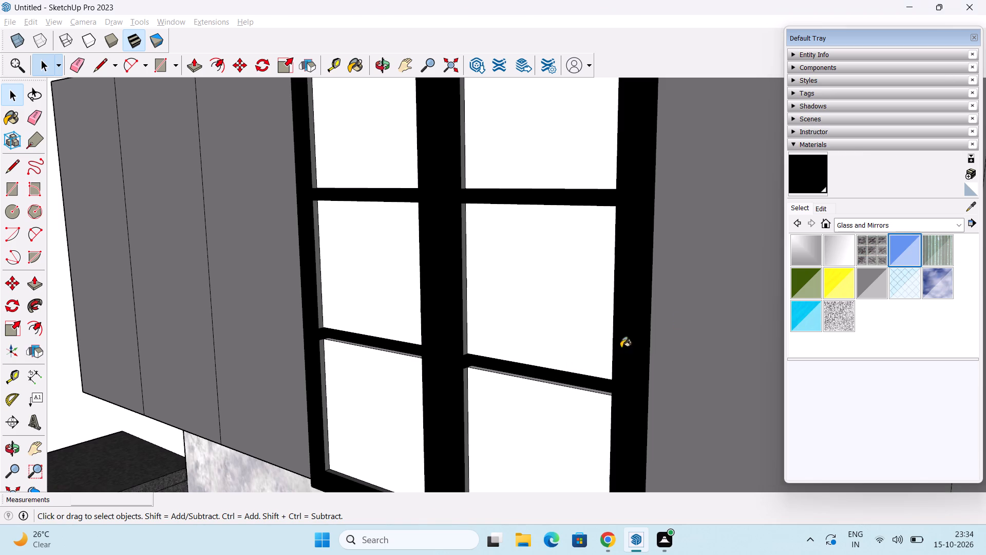
middle_drag(617, 339, 756, 384)
click(379, 161)
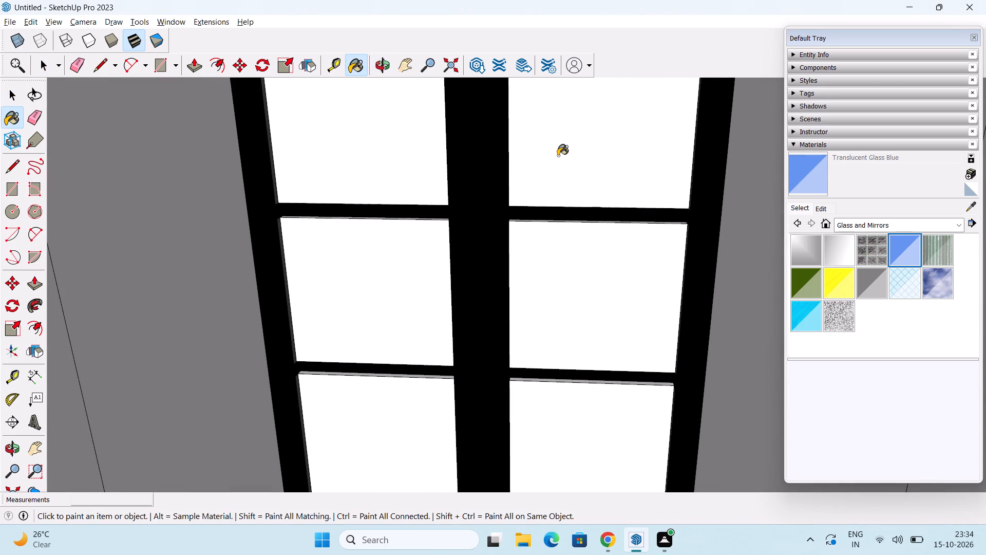
click(558, 156)
click(409, 279)
click(536, 294)
click(419, 410)
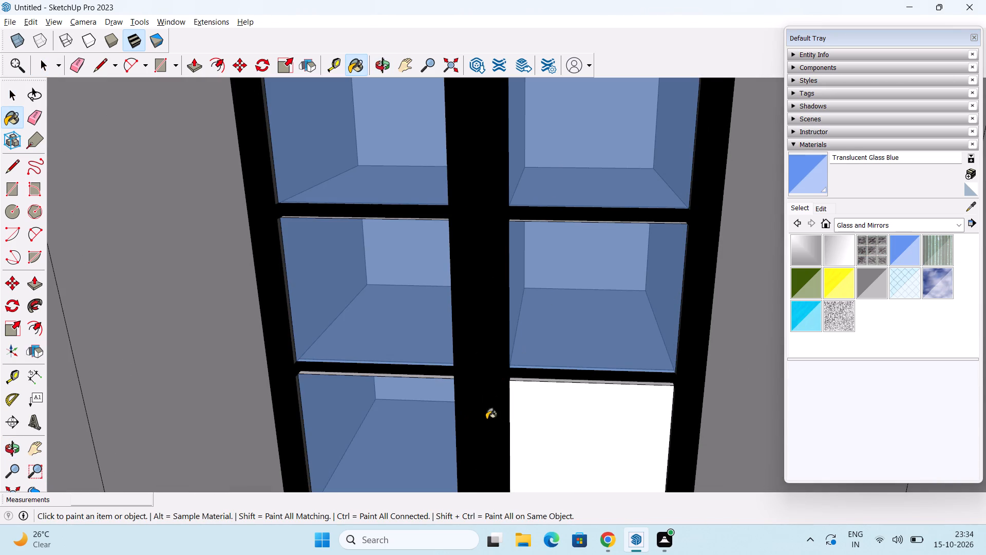
click(527, 419)
Examine the glass panels and the compartments behind them from above, below and close up.
scroll(546, 413, down, 1)
middle_drag(548, 430, 485, 280)
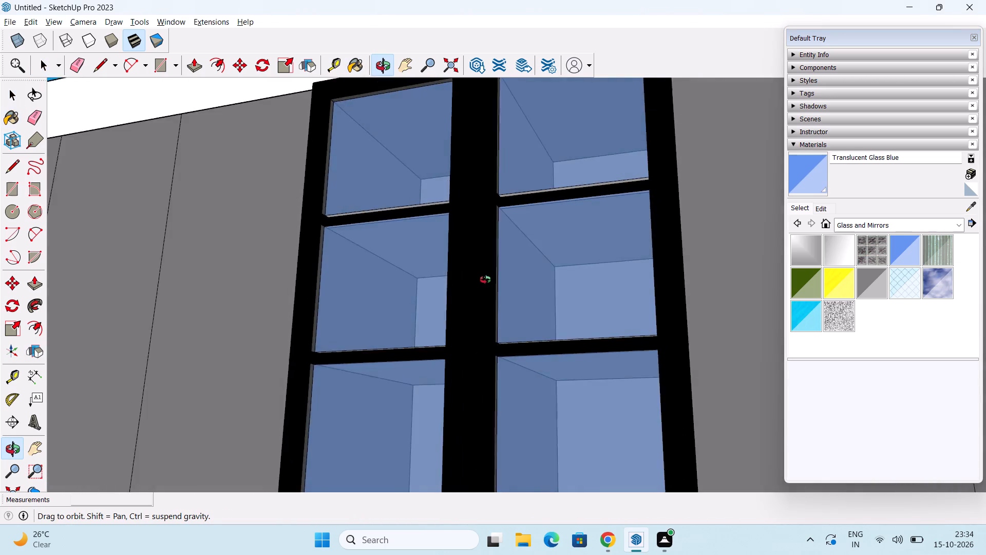
middle_drag(485, 280, 386, 457)
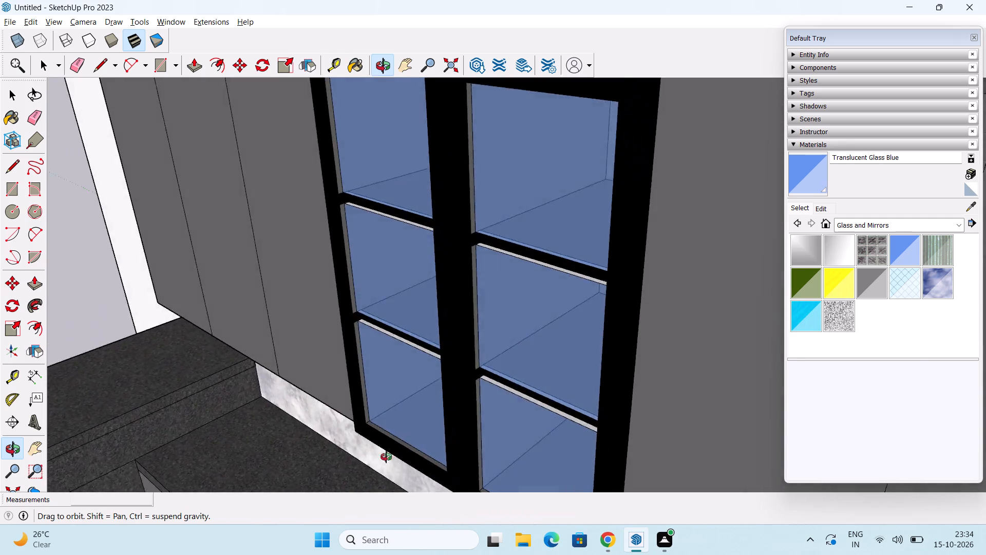
middle_drag(386, 457, 318, 182)
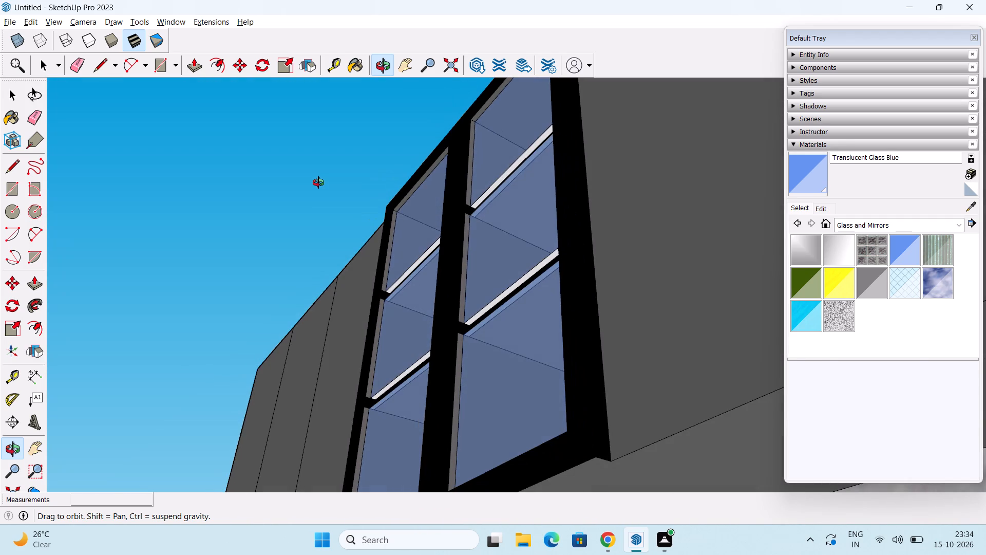
middle_drag(318, 182, 517, 265)
scroll(381, 319, up, 4)
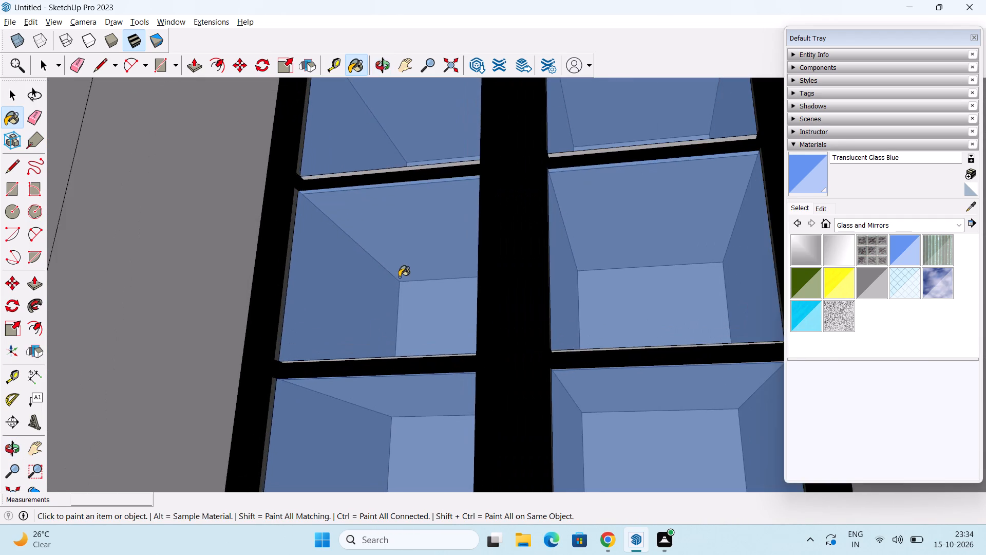
middle_drag(397, 282, 440, 437)
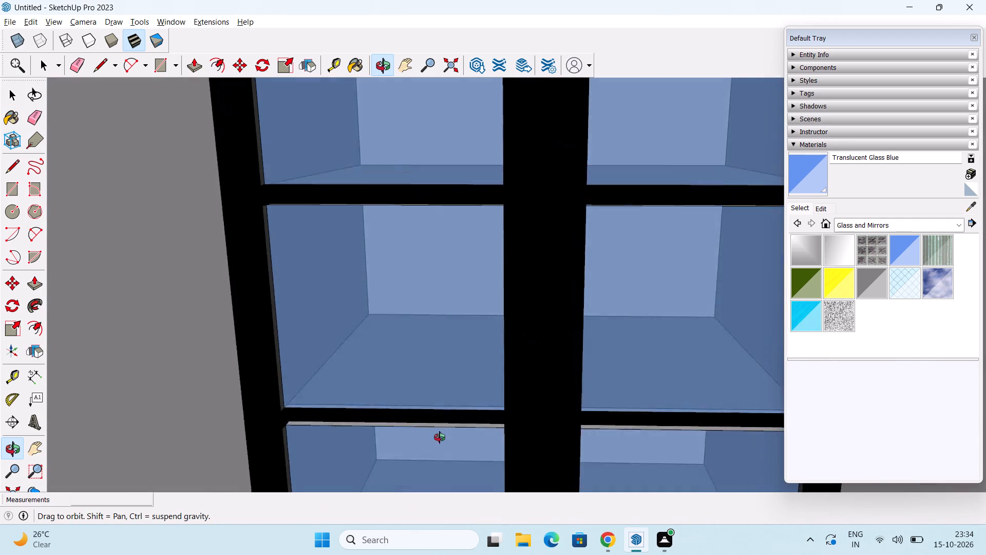
middle_drag(440, 437, 432, 364)
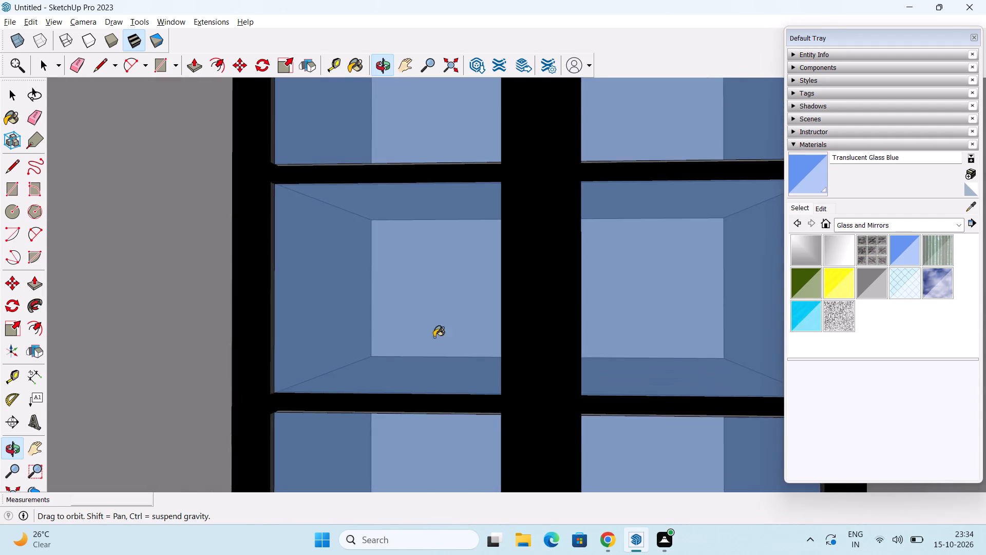
scroll(430, 257, down, 2)
middle_drag(441, 286, 467, 374)
Edit the Translucent Glass Blue color with the HLS picker, reducing its saturation to 4.
click(822, 209)
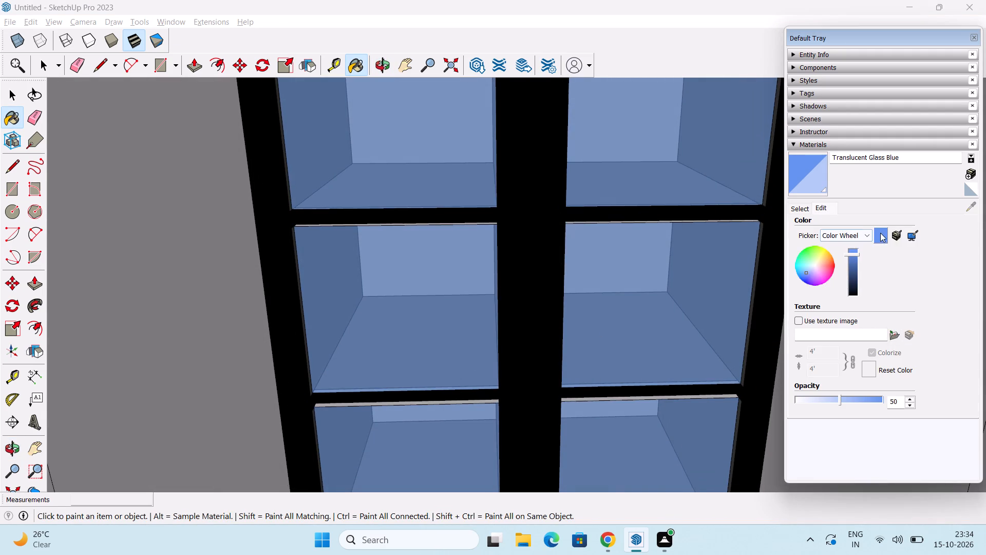
click(880, 233)
click(882, 239)
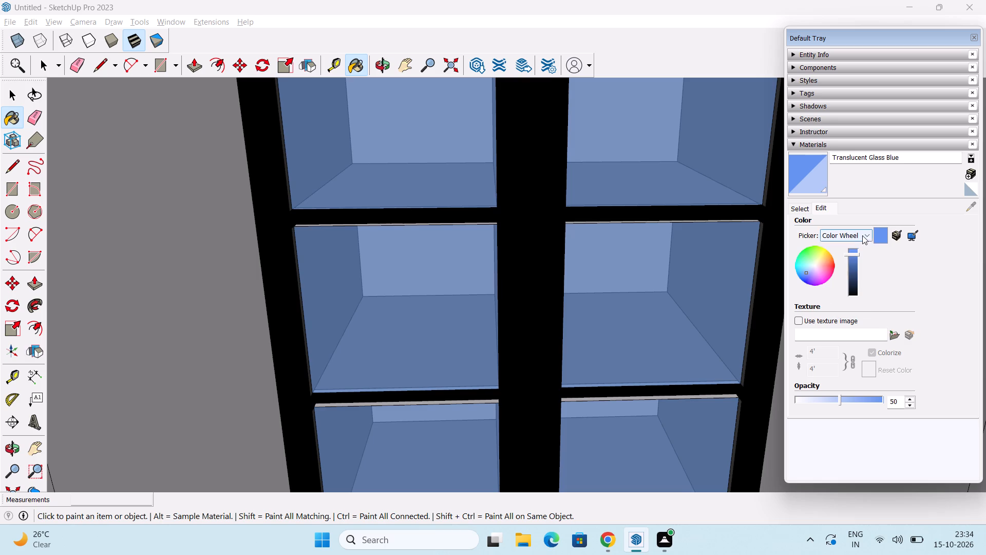
click(862, 235)
click(846, 256)
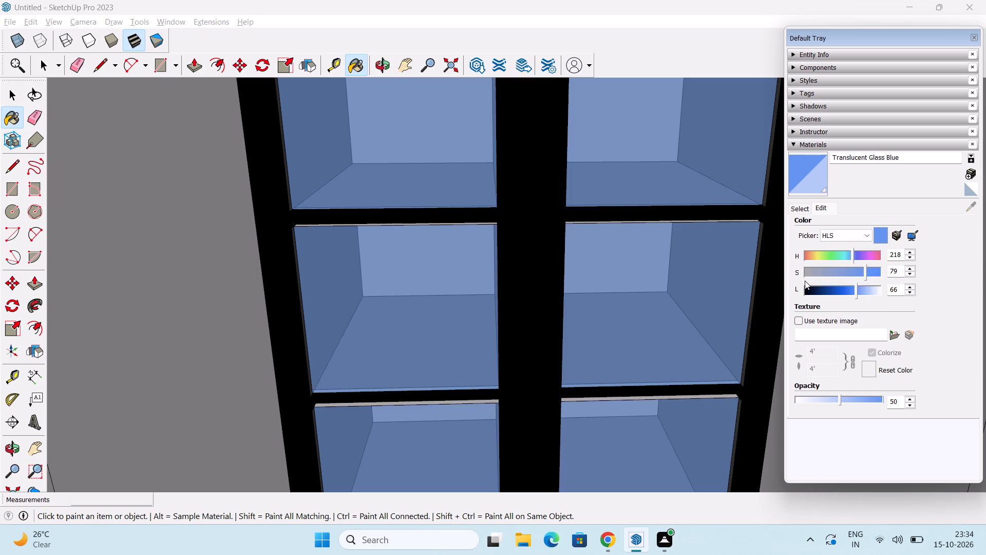
click(823, 272)
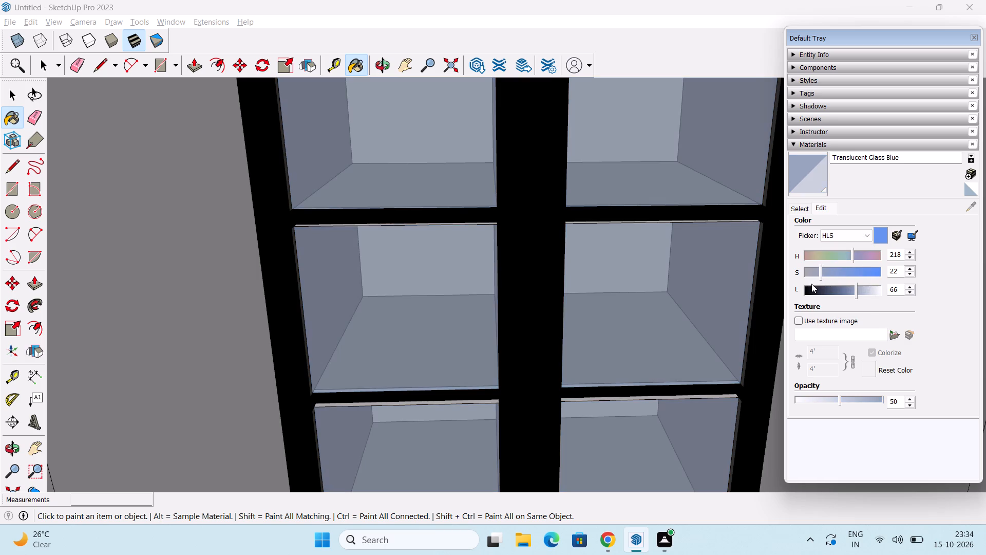
click(810, 271)
Examine the recolored glass doors and the surrounding upper cabinets, through to the open black-framed cabinet on the adjacent wall.
scroll(660, 347, down, 3)
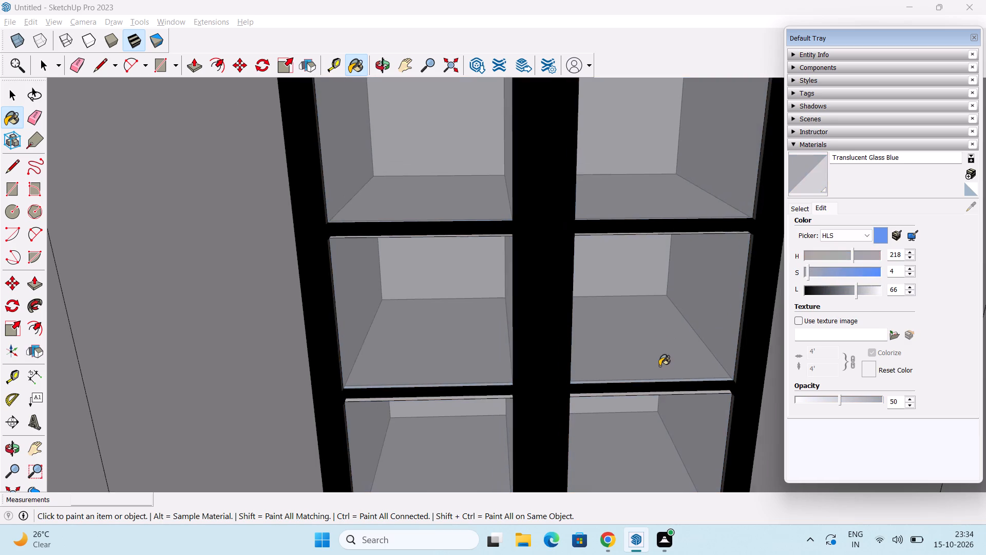
scroll(659, 366, down, 7)
middle_drag(666, 383, 722, 322)
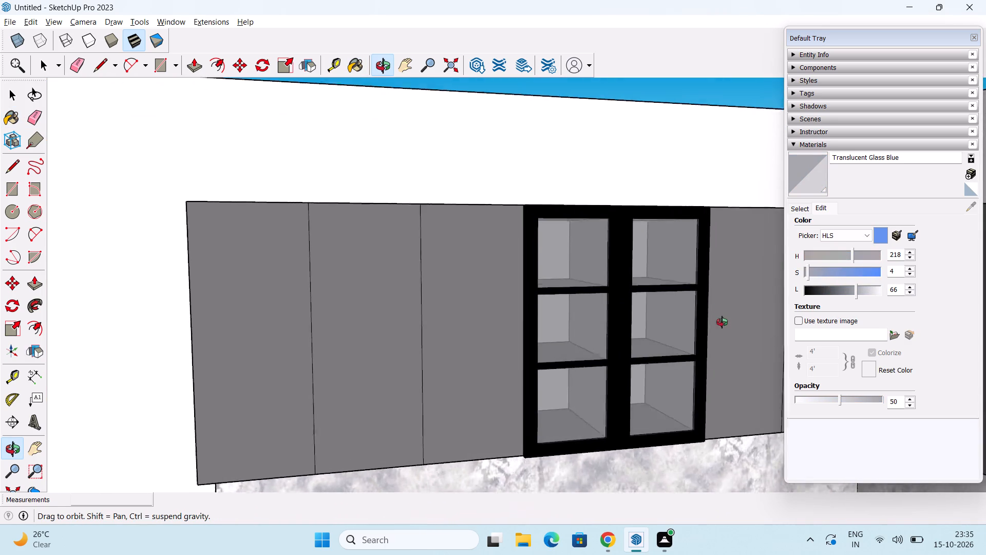
middle_drag(722, 322, 665, 352)
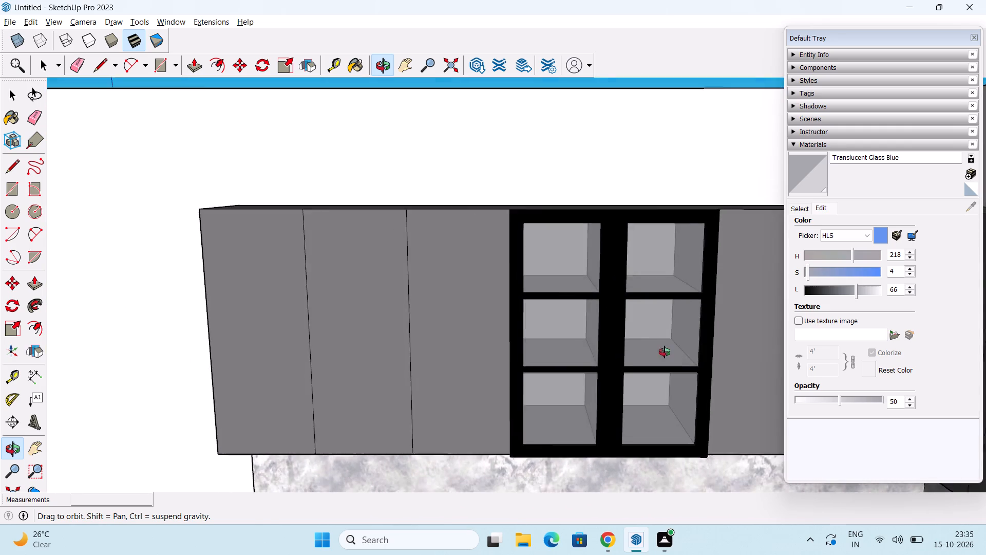
middle_drag(665, 352, 669, 356)
scroll(669, 356, down, 4)
shift+middle_drag(680, 375, 548, 340)
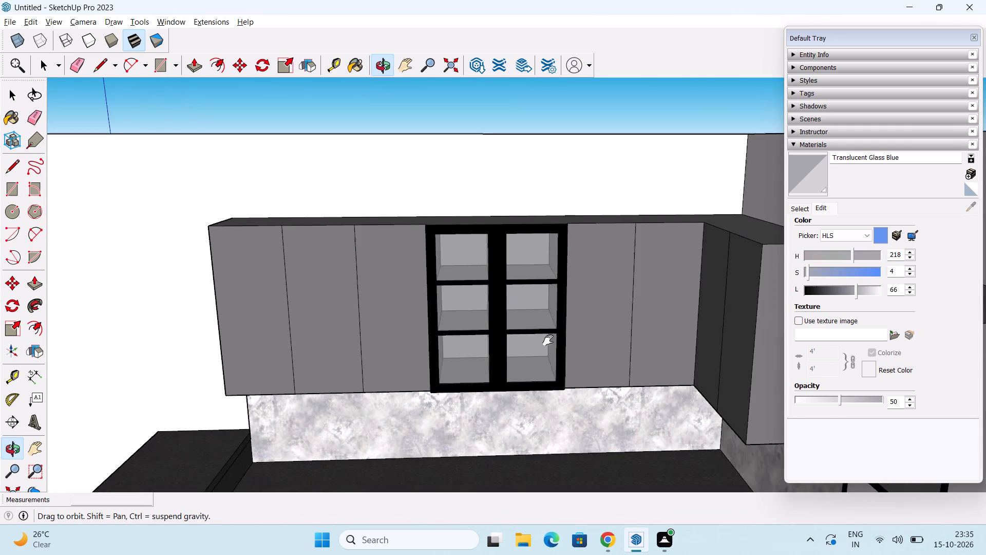
shift+middle_drag(548, 340, 547, 340)
middle_drag(543, 342, 741, 299)
scroll(568, 355, up, 5)
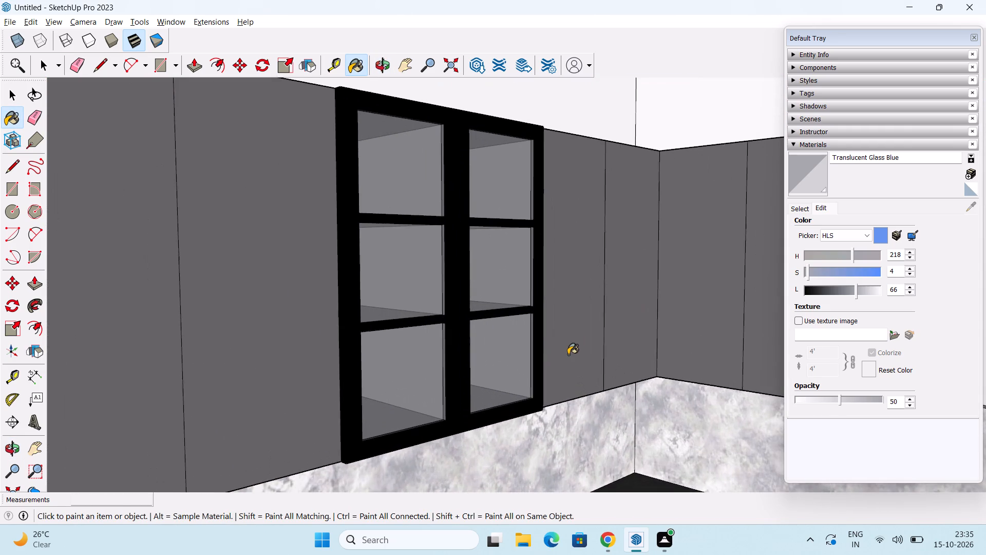
middle_drag(608, 342, 378, 232)
middle_drag(486, 337, 472, 217)
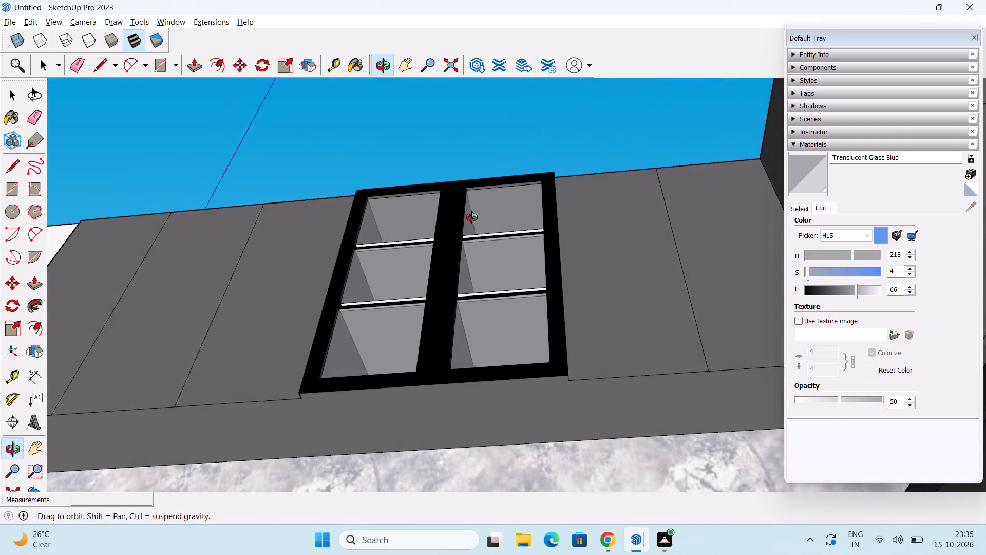
middle_drag(472, 217, 566, 436)
scroll(507, 330, down, 2)
middle_drag(508, 328, 542, 425)
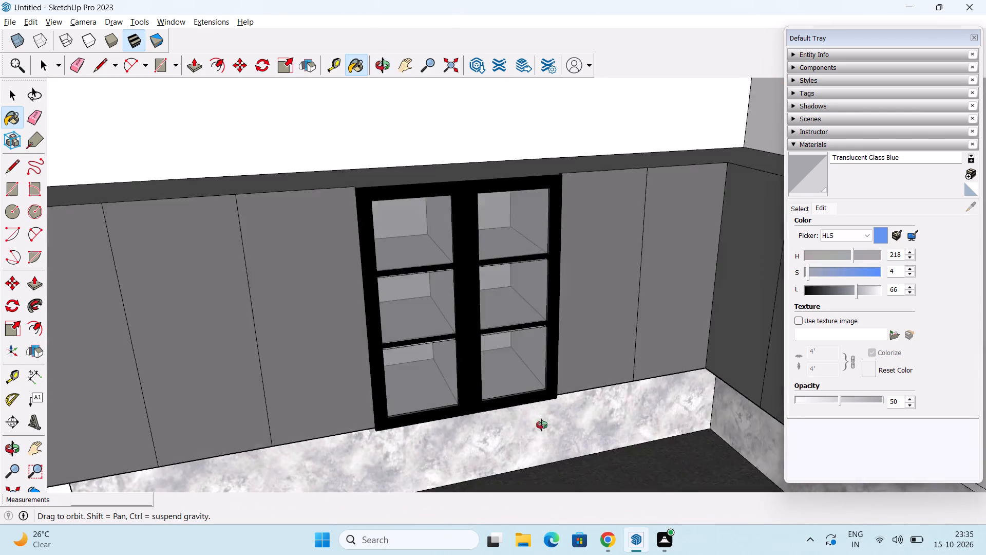
middle_drag(542, 425, 568, 481)
scroll(538, 344, down, 1)
shift+middle_drag(540, 340, 293, 310)
scroll(324, 302, down, 3)
middle_drag(368, 346, 388, 309)
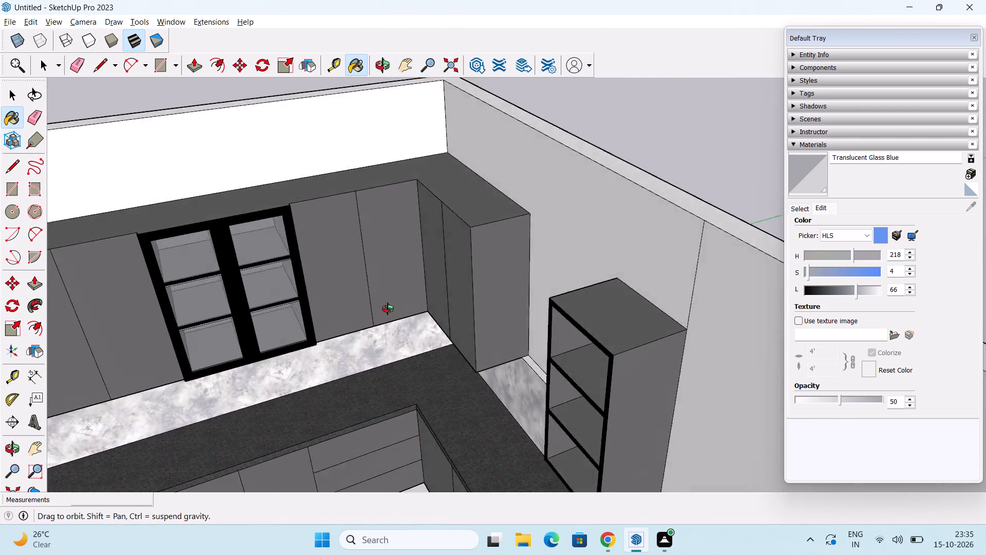
middle_drag(388, 309, 528, 307)
shift+middle_drag(529, 314, 398, 319)
middle_drag(421, 354, 438, 291)
Draw a rectangle about 1'5 1/2" by 11 11/16" across the top compartment of the open black-framed cabinet on the adjacent wall.
key(space)
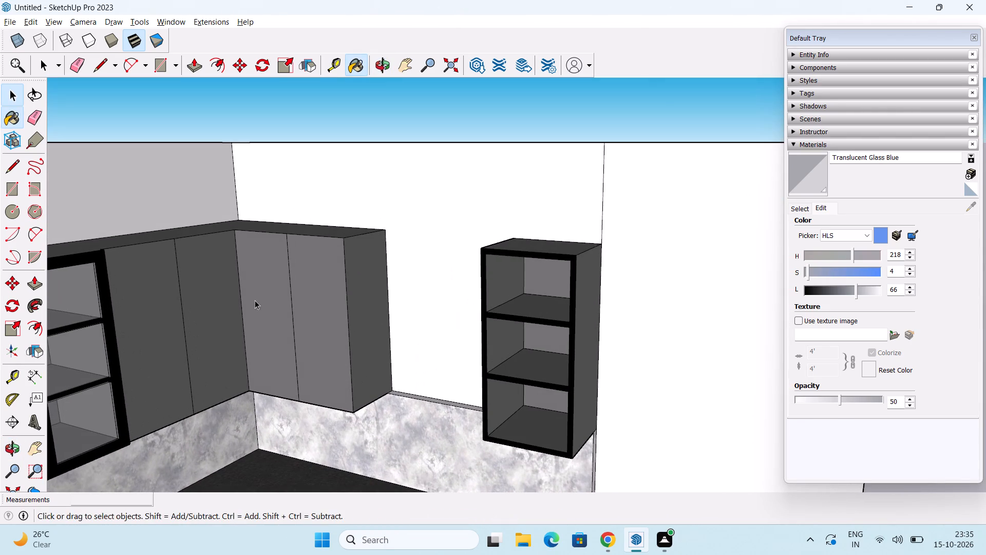
click(15, 186)
middle_drag(440, 362, 509, 333)
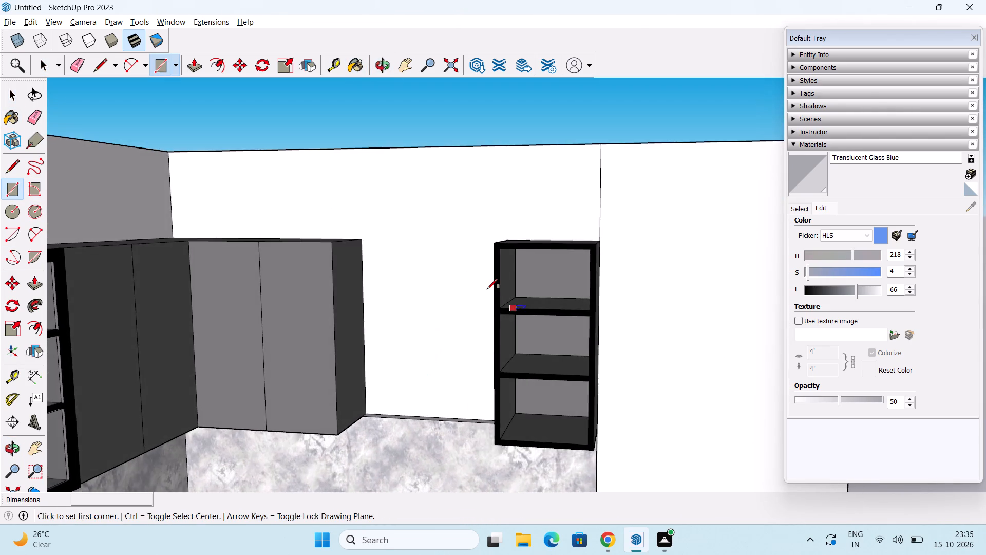
scroll(487, 288, up, 5)
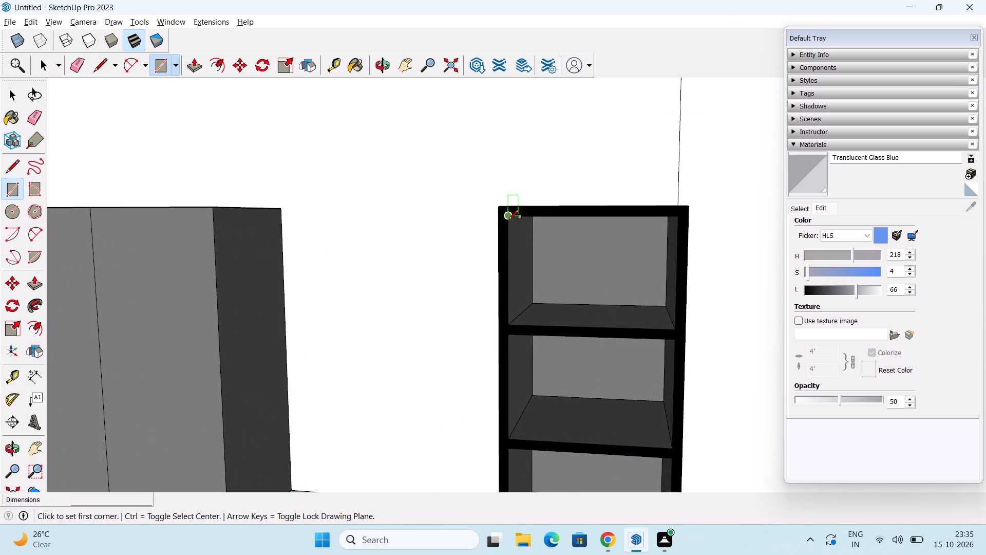
click(509, 219)
click(676, 330)
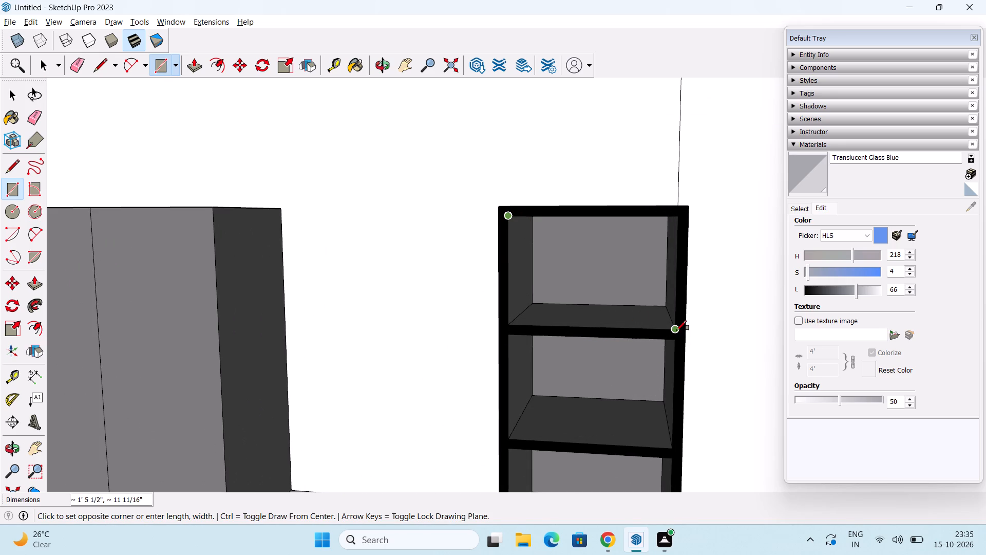
middle_drag(625, 437, 627, 415)
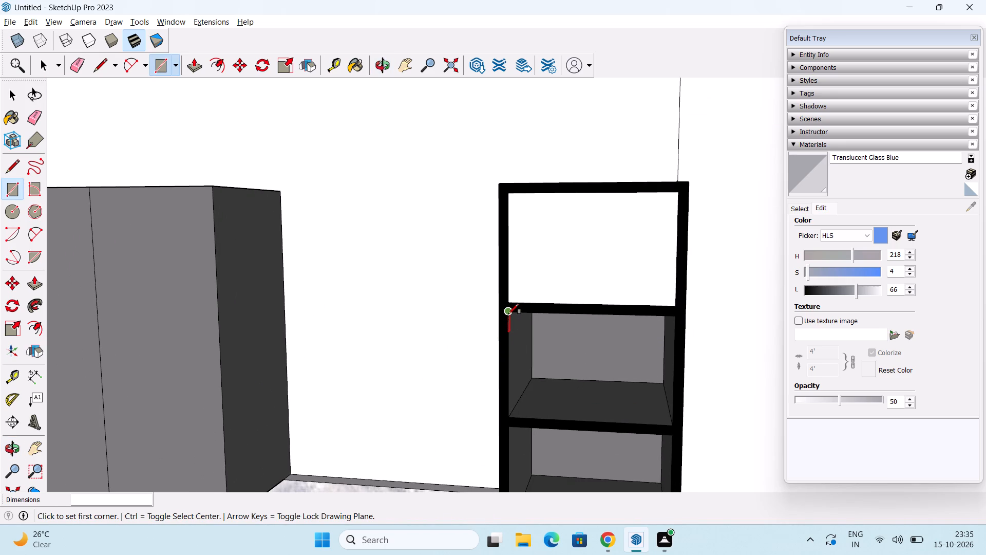
Draw rectangles across the middle and bottom compartments of the open black-framed cabinet, the middle one about 1'5 1/2" by 11 11/16".
click(508, 313)
click(672, 429)
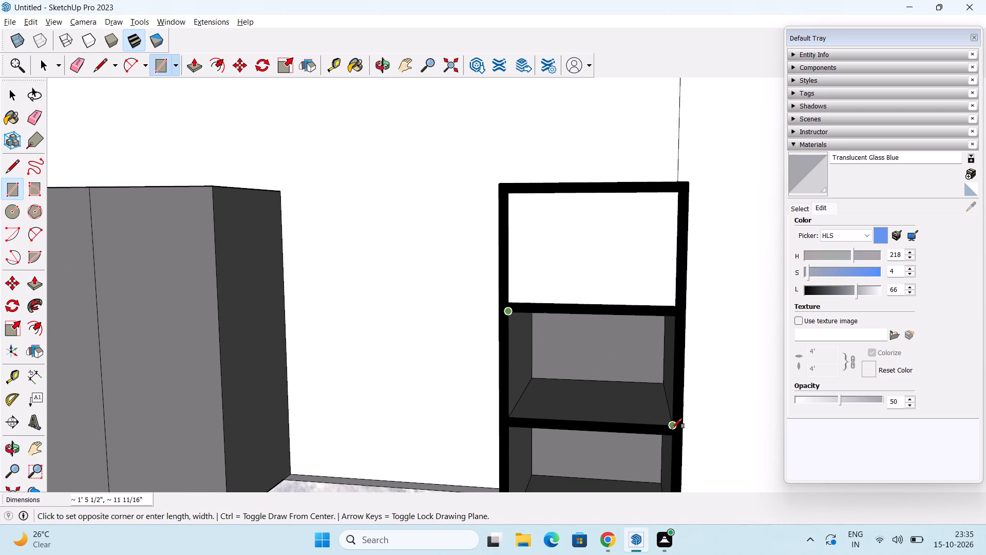
middle_drag(659, 466, 661, 422)
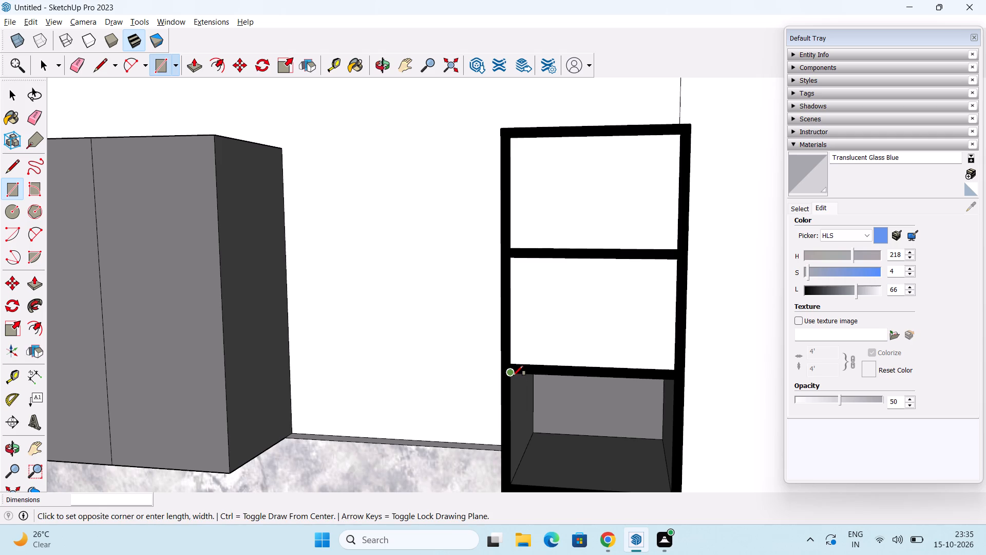
click(513, 376)
shift+middle_drag(609, 456, 581, 419)
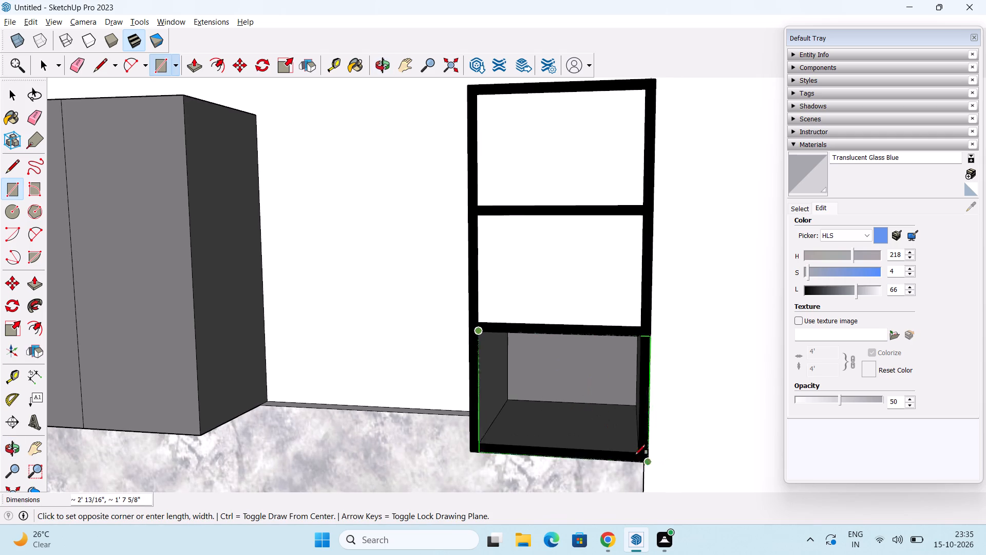
click(636, 453)
scroll(636, 453, down, 1)
middle_drag(625, 462, 587, 495)
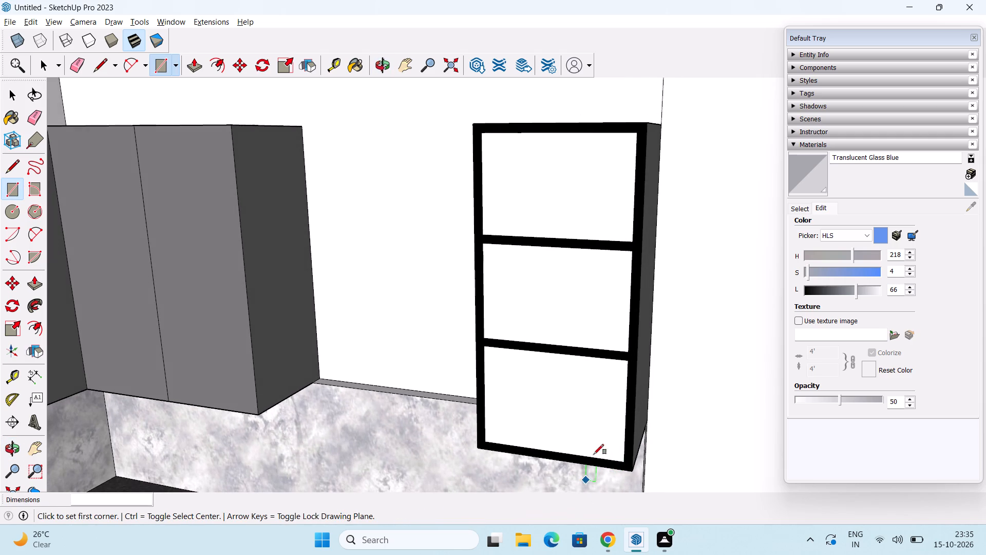
key(space)
Push/pull the black front frame of the three-compartment cabinet outward by 1".
key(p)
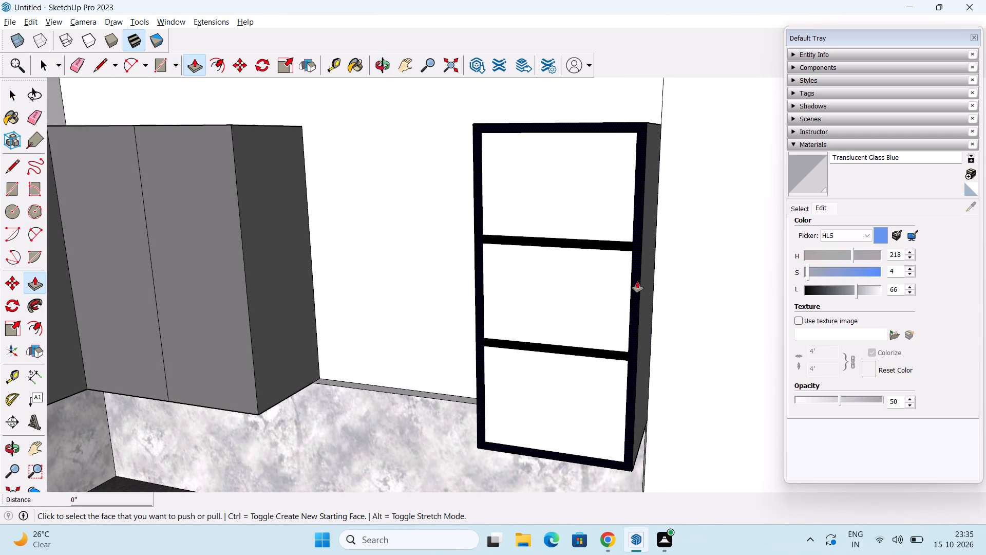
click(637, 282)
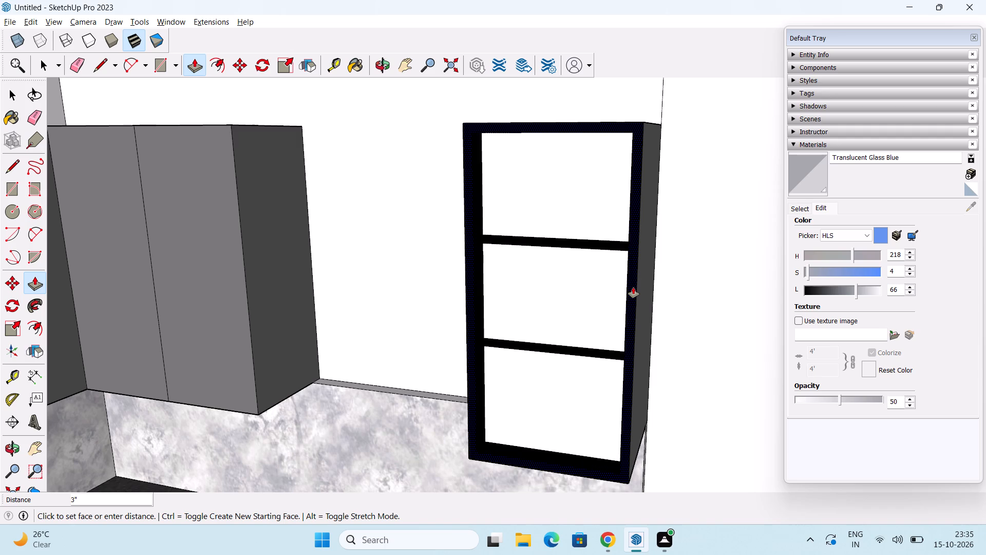
key(1)
key(shift+quotedbl)
key(Return)
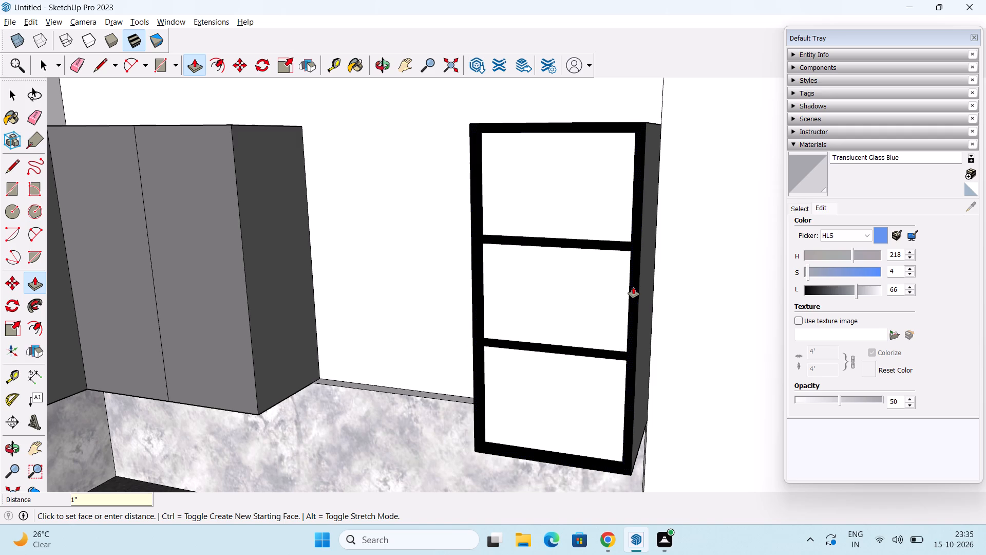
key(space)
Paint the top, middle and bottom panels of the three-compartment black-framed cabinet with Translucent Glass Blue.
middle_drag(594, 341, 420, 348)
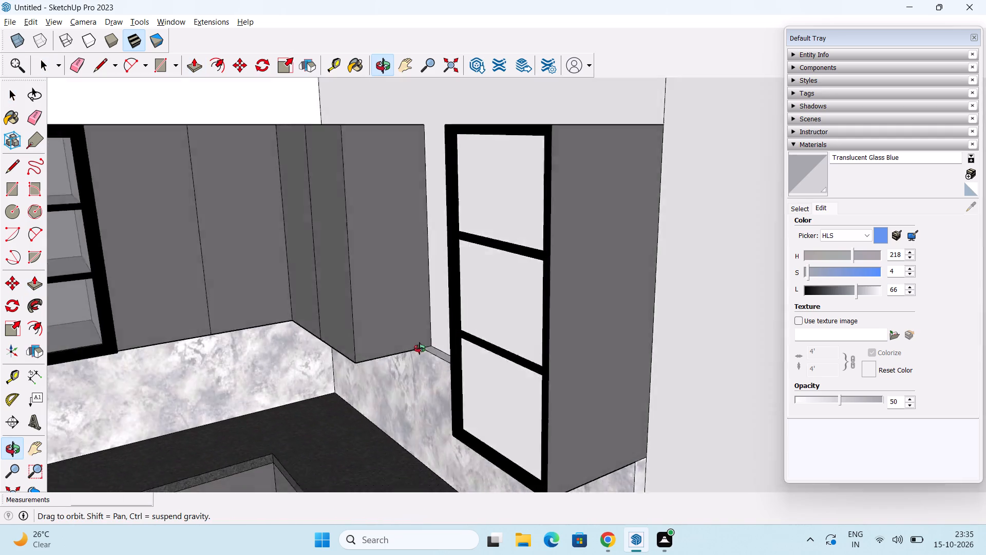
middle_drag(420, 348, 604, 387)
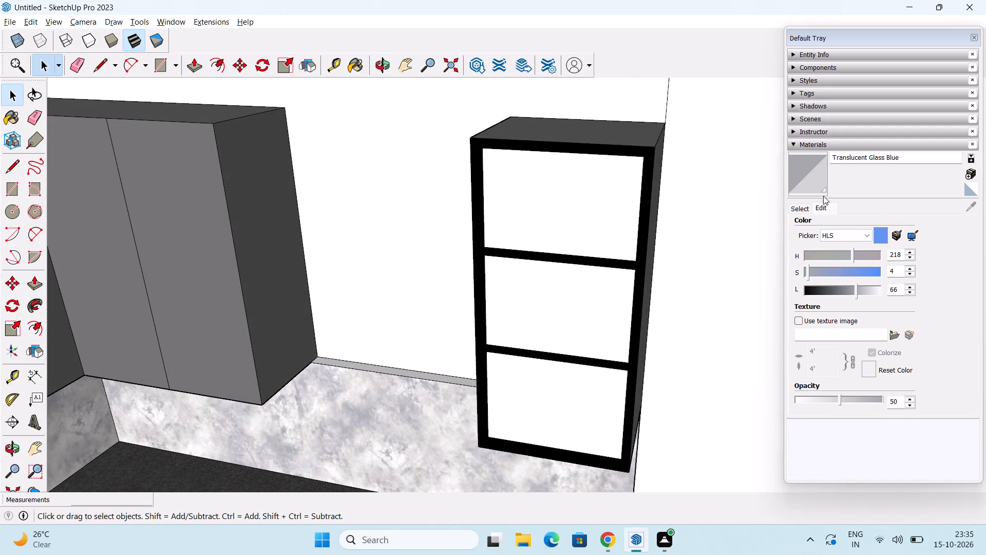
click(823, 169)
click(592, 197)
click(550, 313)
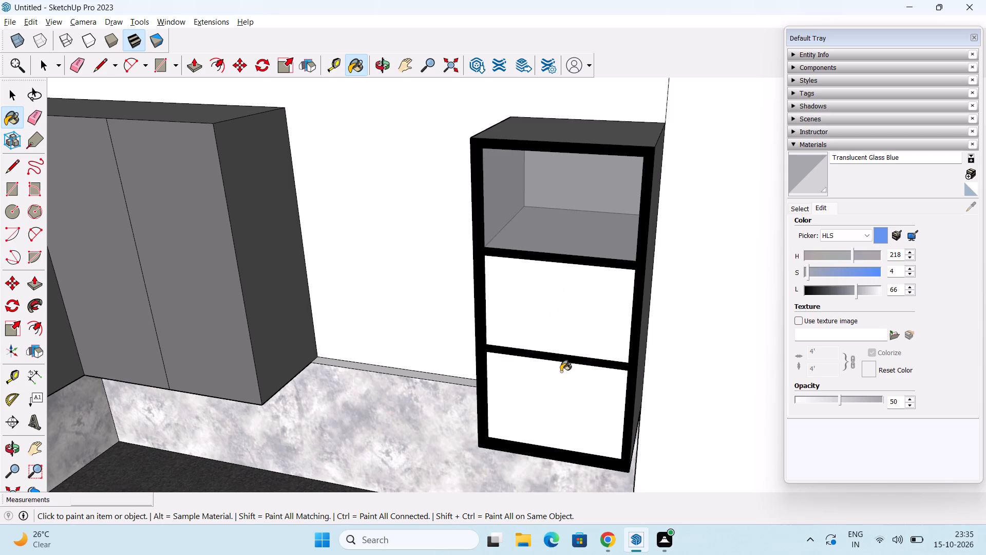
click(559, 381)
Examine the glazed cabinet alongside the other upper cabinets, backsplash and countertops from above and at eye level.
scroll(559, 381, down, 1)
middle_drag(559, 391, 590, 291)
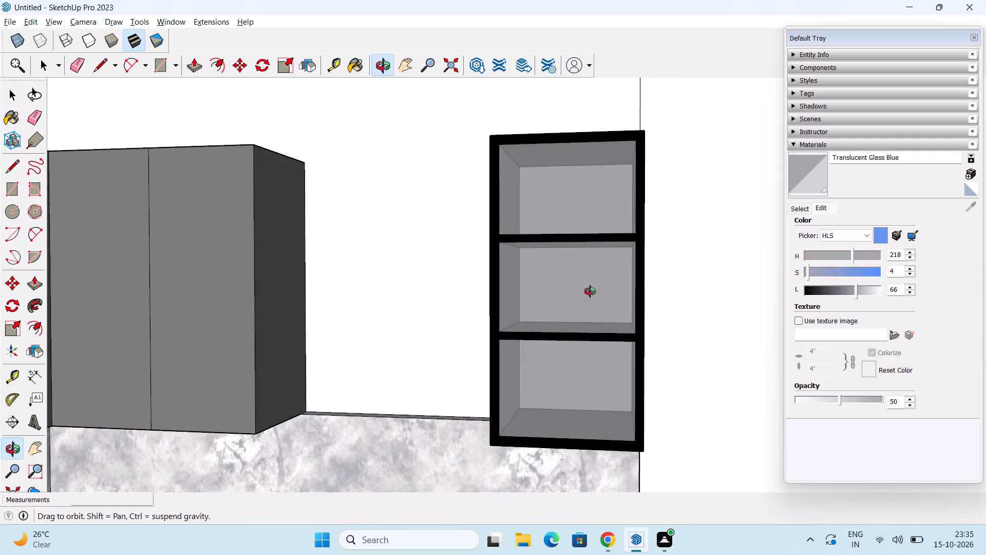
middle_drag(590, 291, 500, 364)
scroll(509, 351, down, 7)
middle_drag(458, 403, 534, 354)
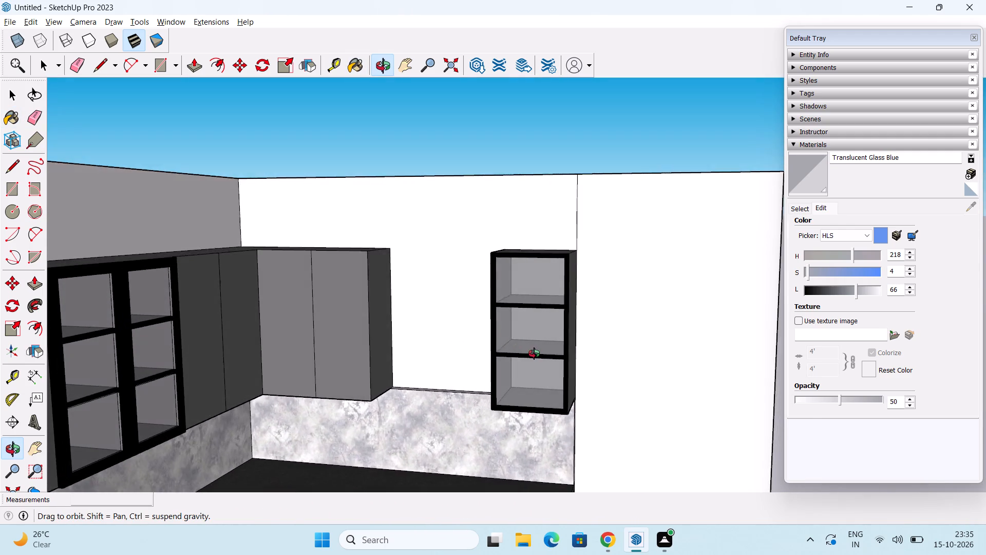
middle_drag(534, 354, 543, 380)
scroll(544, 377, down, 1)
middle_drag(461, 412, 543, 348)
scroll(544, 348, down, 1)
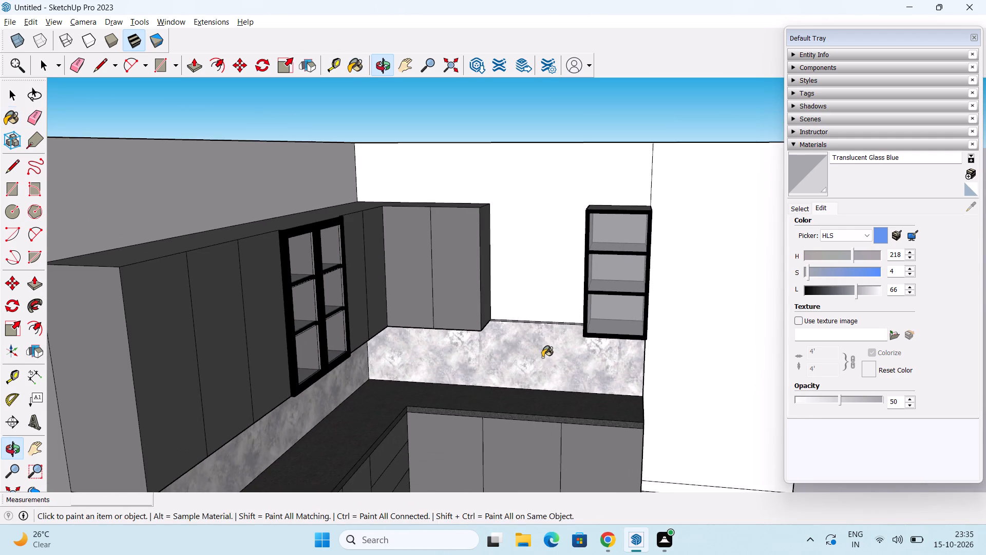
middle_drag(534, 381, 369, 373)
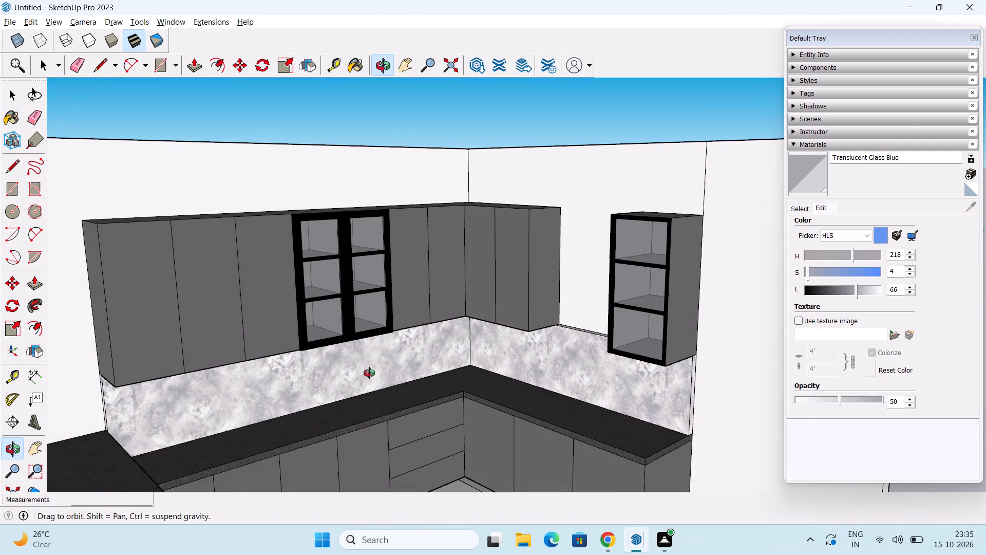
middle_drag(369, 373, 368, 372)
scroll(399, 354, down, 1)
middle_drag(451, 385, 465, 495)
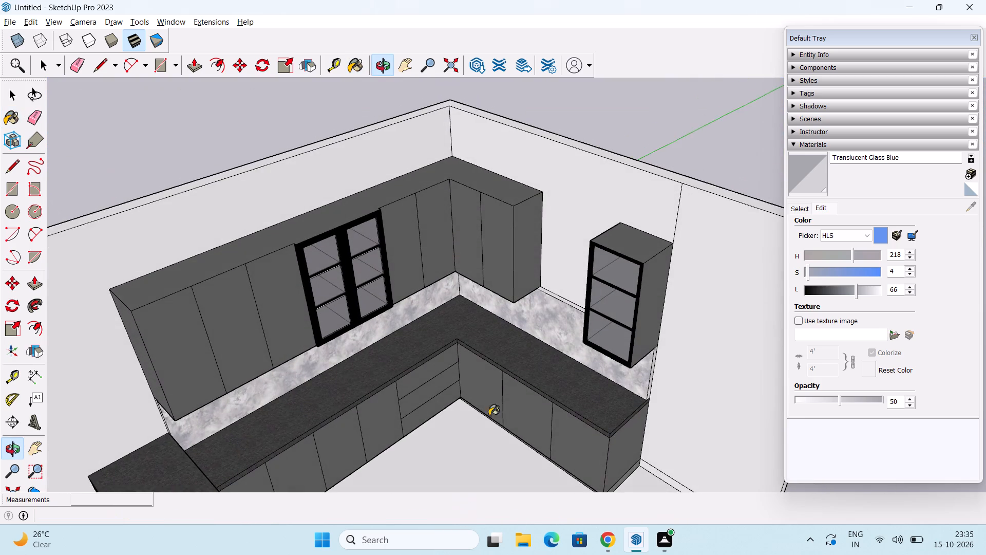
scroll(520, 376, up, 1)
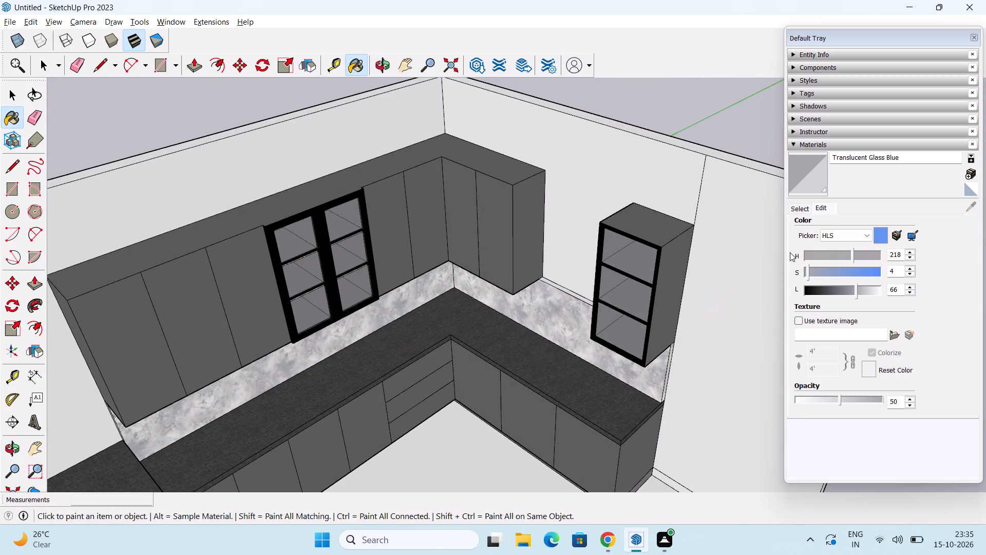
middle_drag(568, 448, 507, 339)
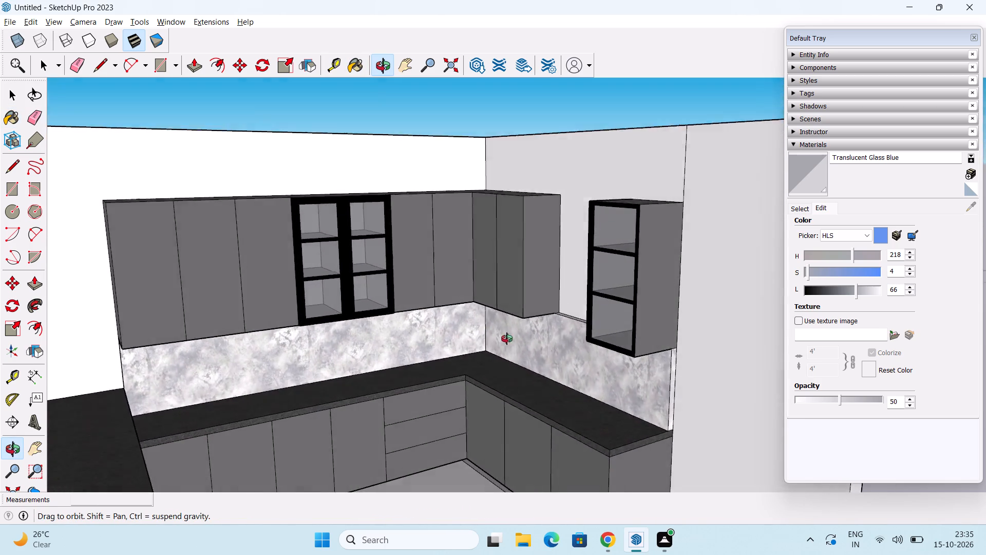
middle_drag(507, 339, 514, 421)
key(space)
shift+middle_drag(481, 420, 473, 427)
middle_drag(471, 425, 507, 371)
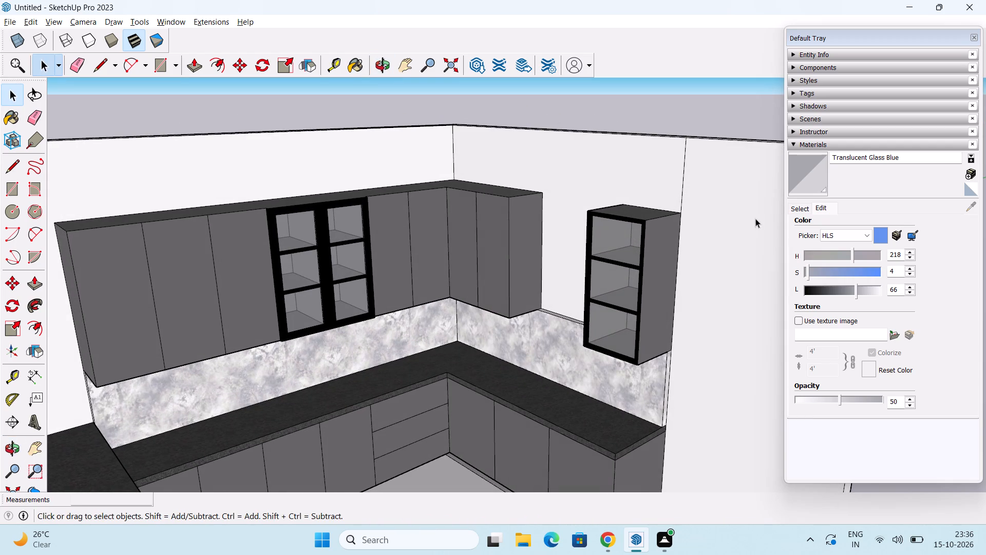
Paint the white strips along the upper horizontal bars of the double glass-door cabinet, as seen from above, with 0137_Black from Colors-Named.
click(800, 205)
scroll(839, 294, up, 2)
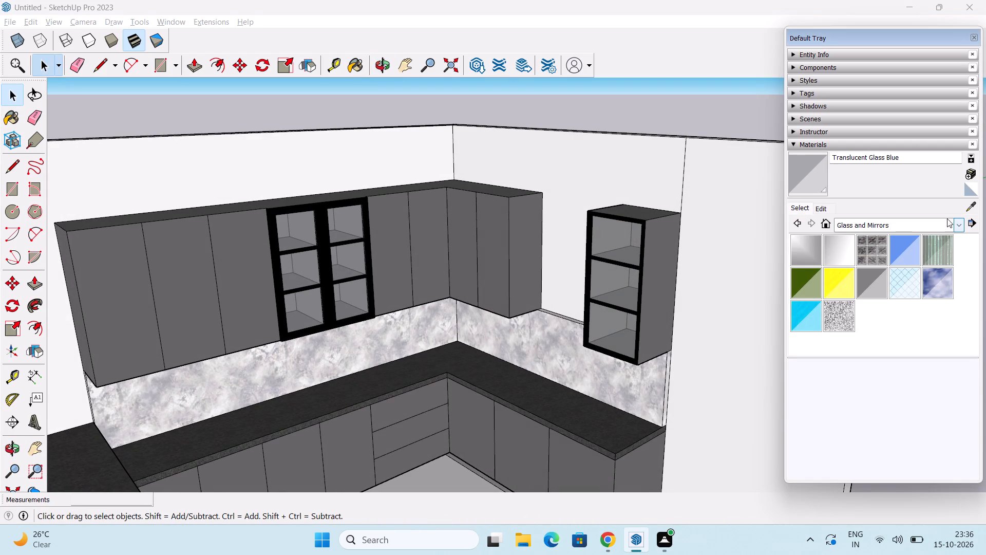
click(940, 220)
scroll(913, 291, up, 2)
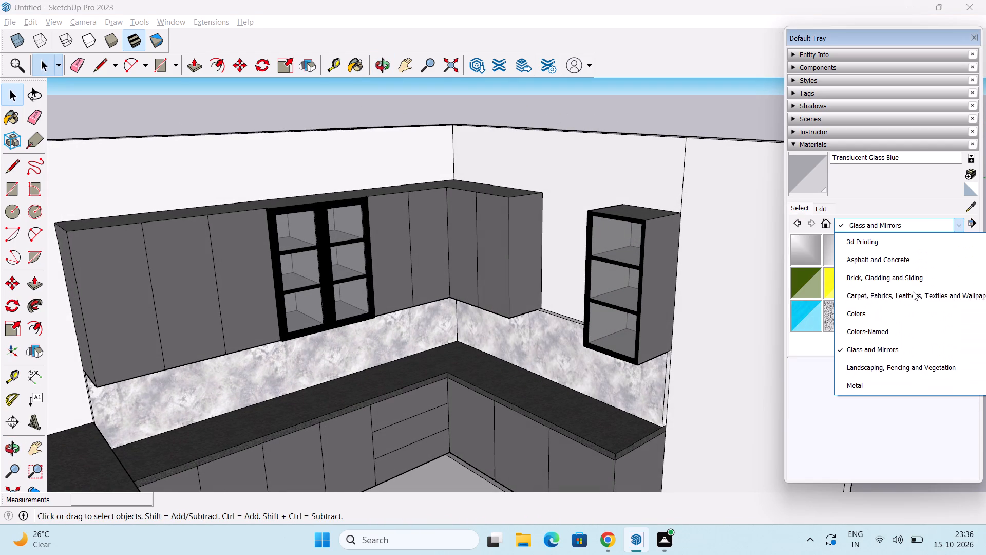
click(916, 328)
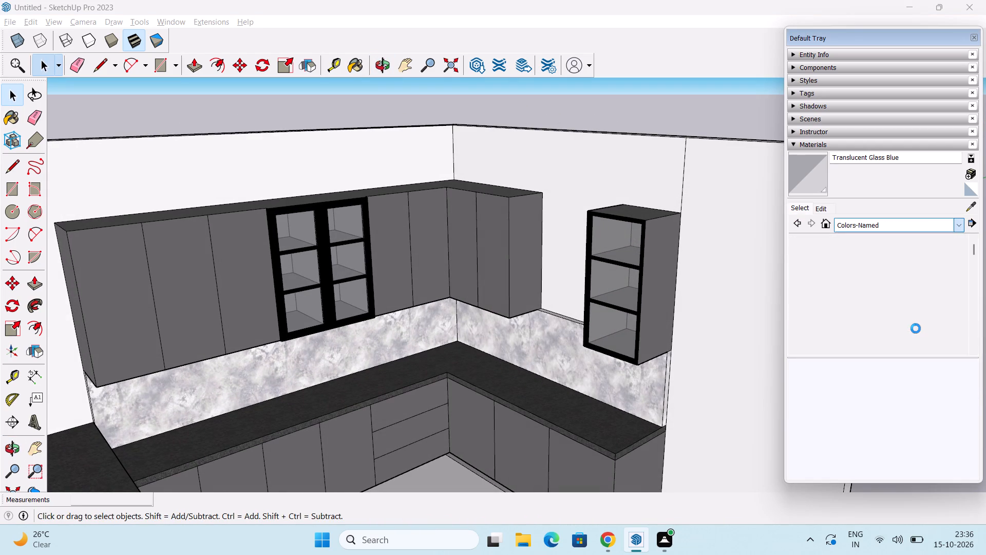
scroll(891, 294, down, 12)
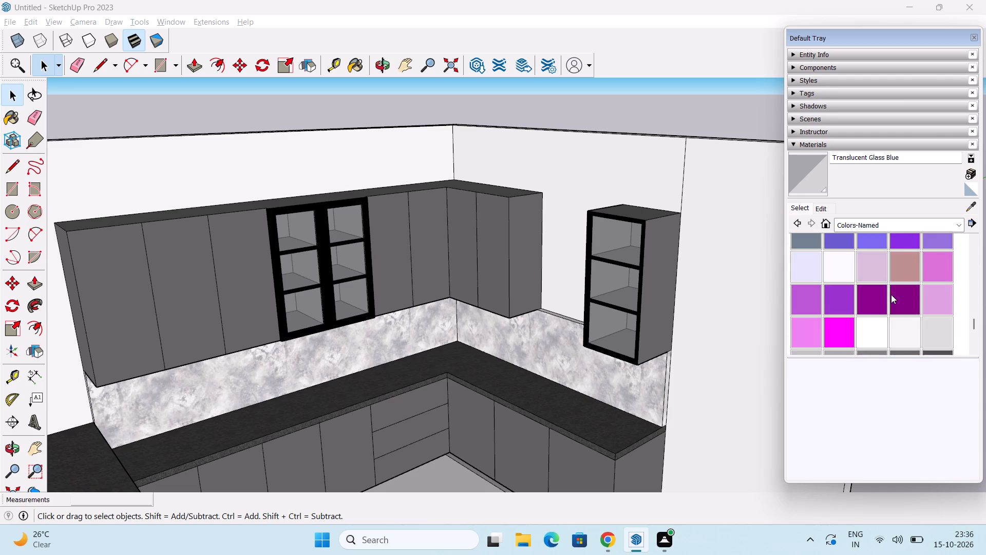
scroll(891, 294, down, 6)
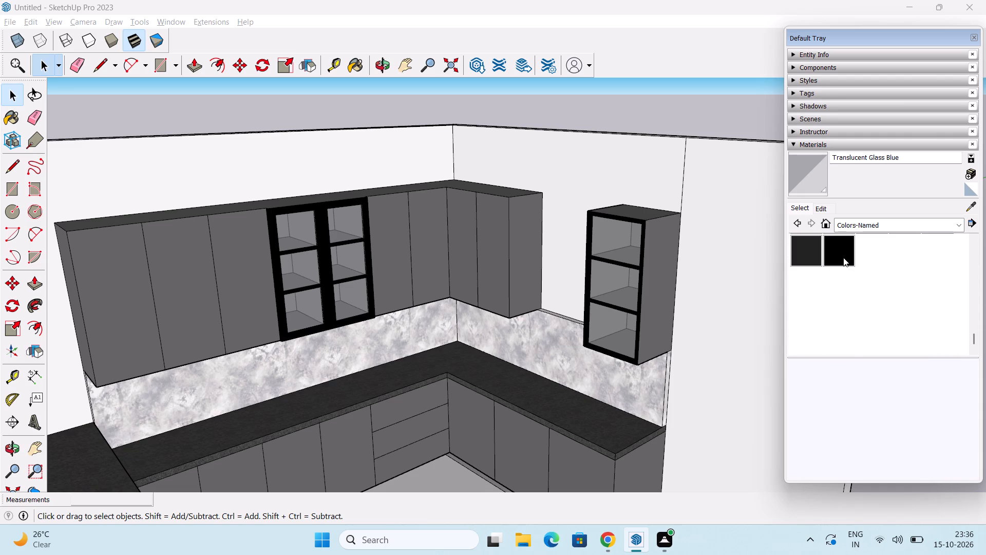
click(843, 257)
middle_drag(484, 271, 460, 263)
shift+middle_drag(460, 253, 486, 289)
middle_drag(432, 291, 450, 373)
scroll(318, 281, up, 5)
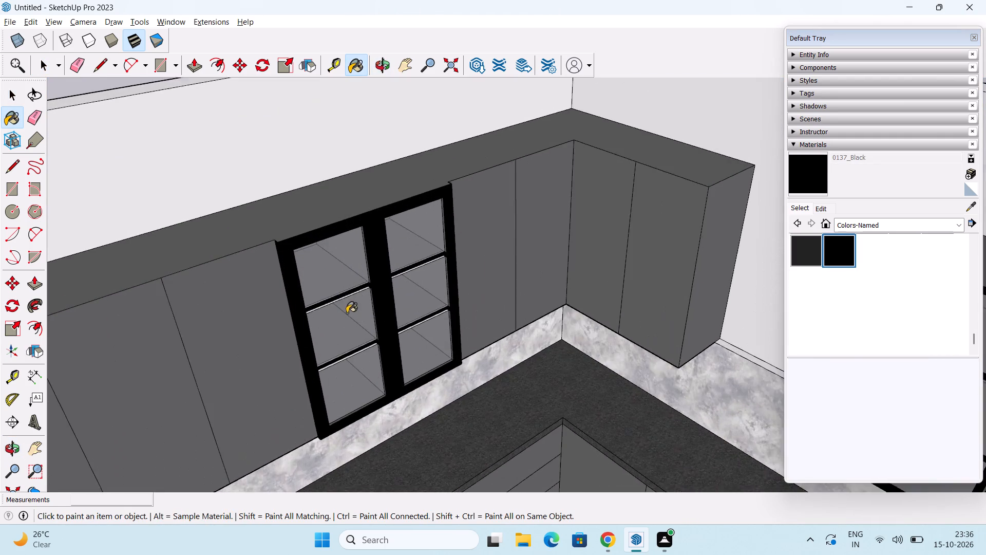
scroll(347, 313, up, 4)
middle_drag(372, 318, 423, 393)
scroll(406, 340, up, 6)
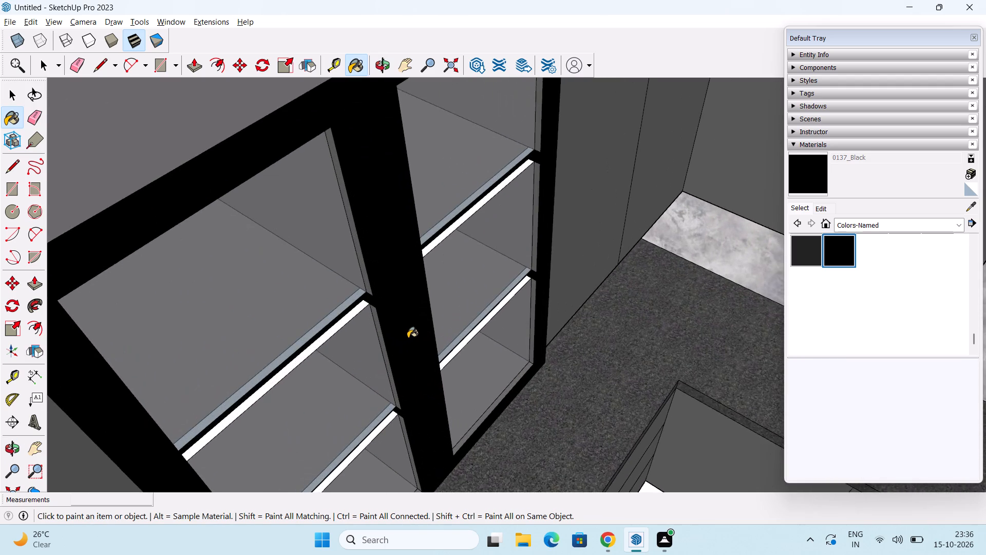
scroll(408, 338, up, 3)
click(337, 311)
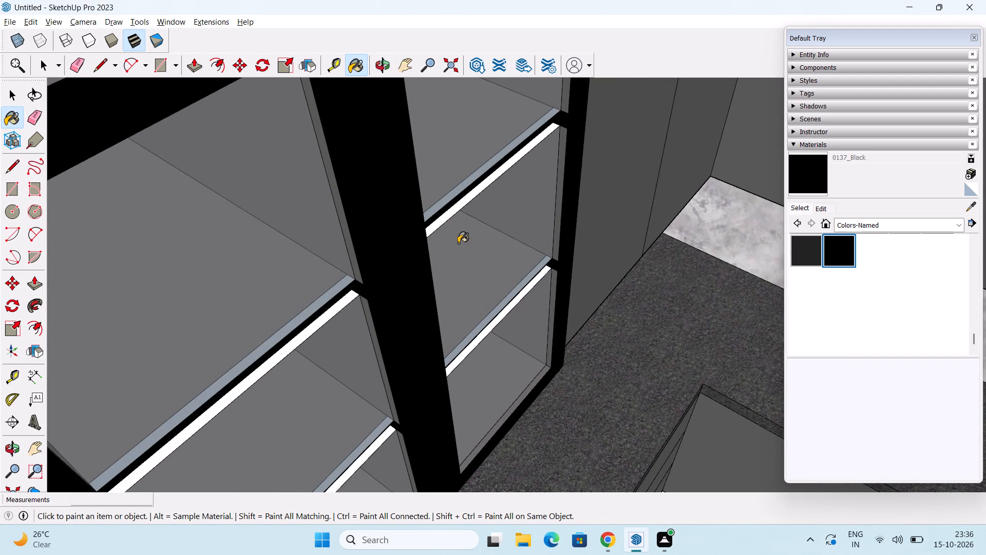
click(458, 204)
Paint the white strips along the lower horizontal bars of both glass doors, as seen from above, with 0137_Black.
shift+middle_drag(505, 304, 514, 248)
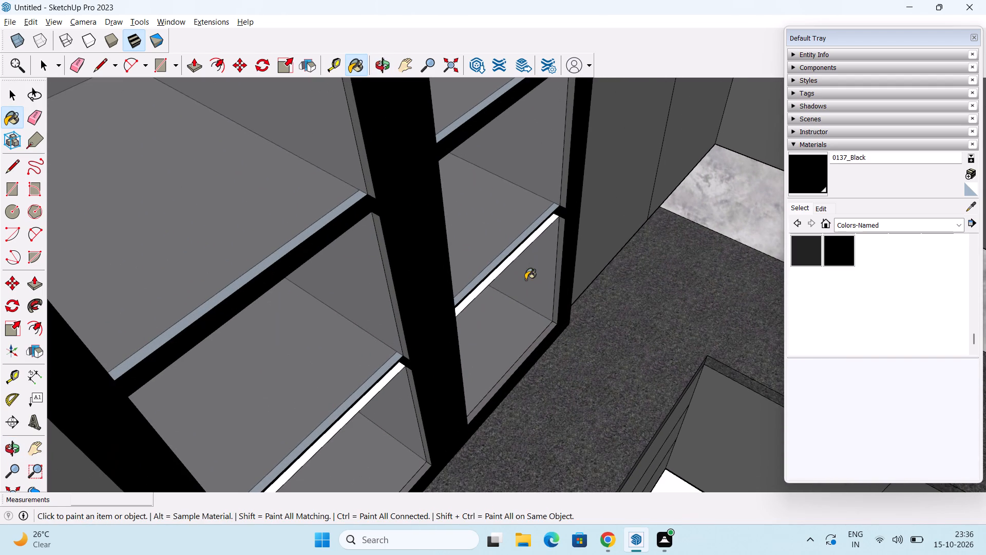
click(497, 276)
click(491, 278)
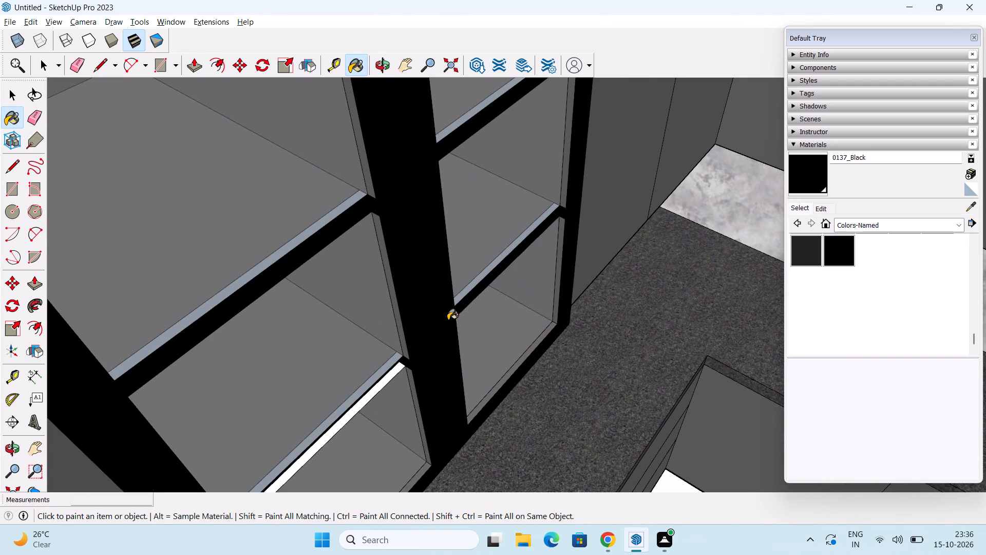
click(394, 371)
Paint the four white strips along the horizontal bars of both glass doors, as seen from below, with 0137_Black.
scroll(405, 357, down, 3)
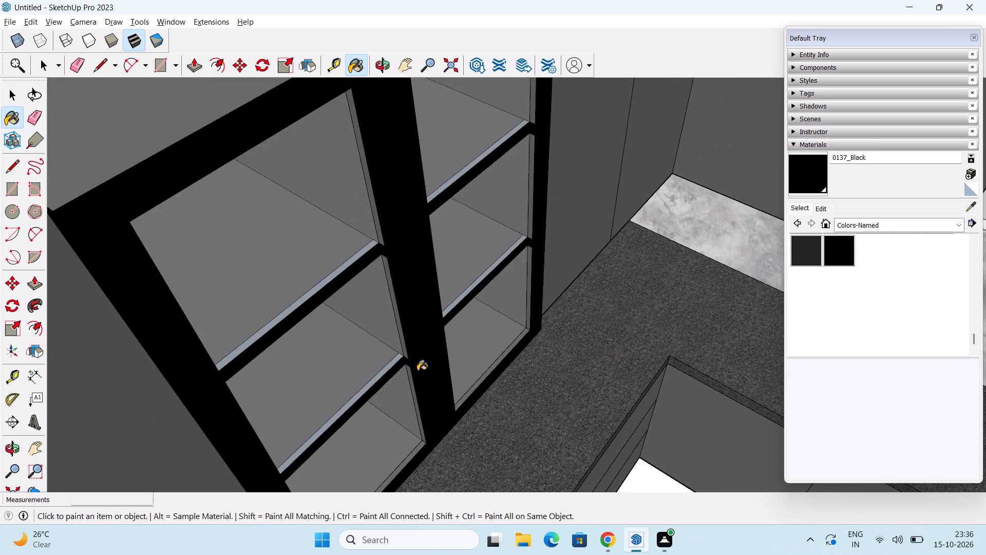
scroll(418, 372, down, 2)
middle_drag(423, 382, 395, 216)
shift+middle_drag(450, 334, 464, 401)
middle_drag(484, 400, 375, 195)
middle_drag(403, 298, 388, 211)
scroll(392, 232, up, 10)
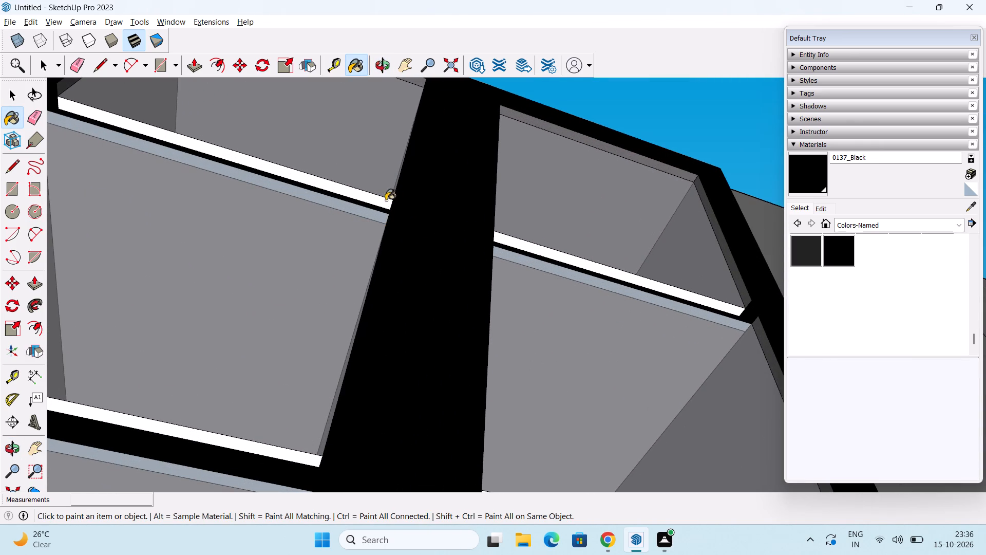
click(381, 200)
click(513, 240)
shift+middle_drag(520, 363, 521, 350)
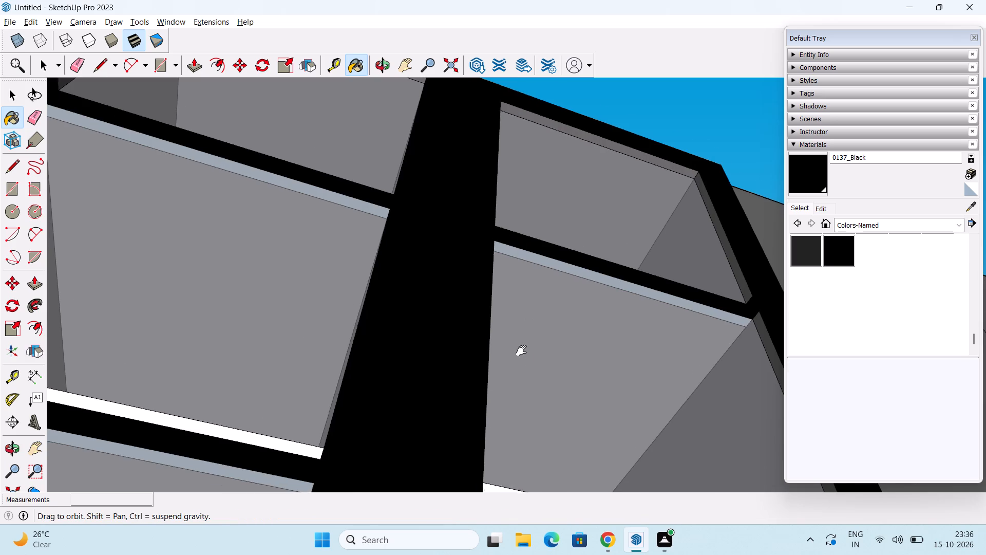
shift+middle_drag(521, 350, 518, 225)
click(289, 273)
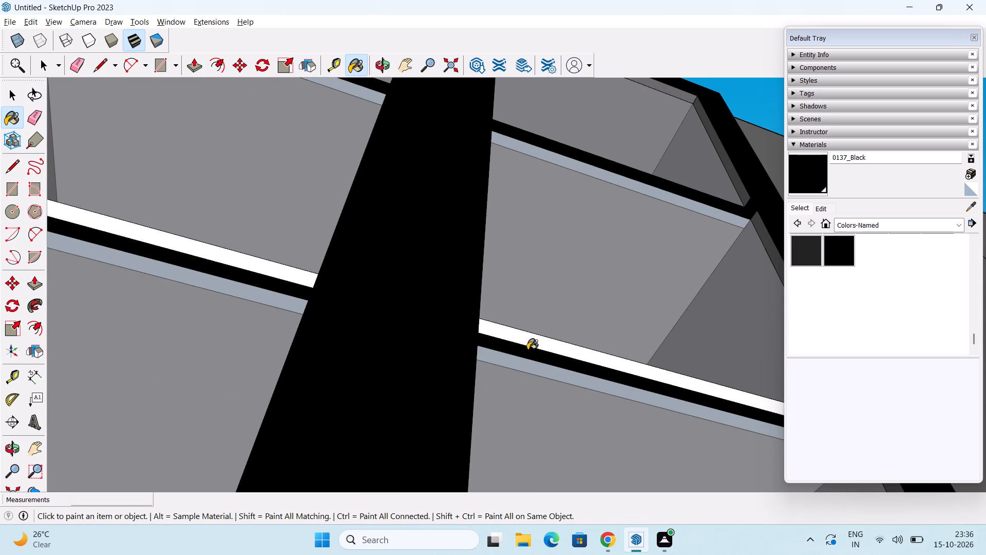
click(525, 337)
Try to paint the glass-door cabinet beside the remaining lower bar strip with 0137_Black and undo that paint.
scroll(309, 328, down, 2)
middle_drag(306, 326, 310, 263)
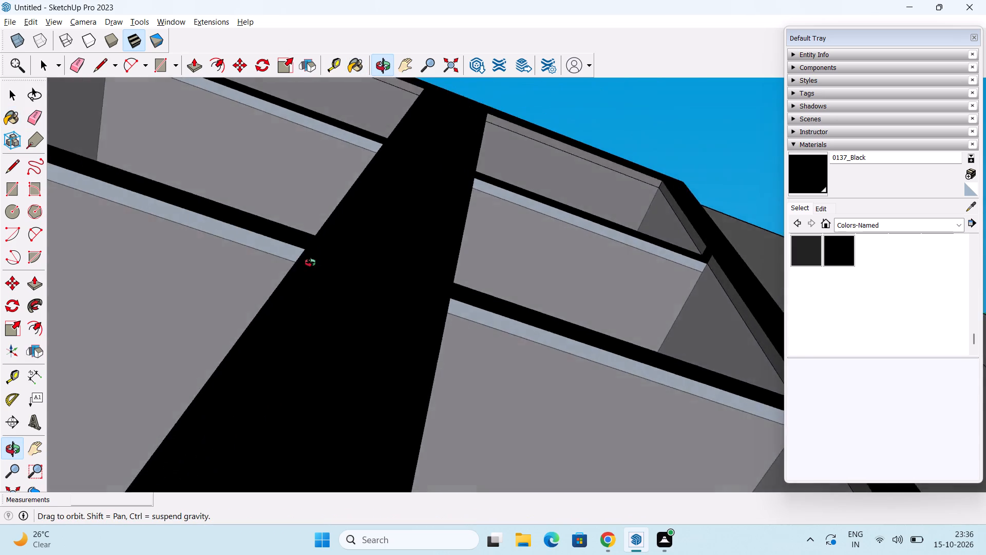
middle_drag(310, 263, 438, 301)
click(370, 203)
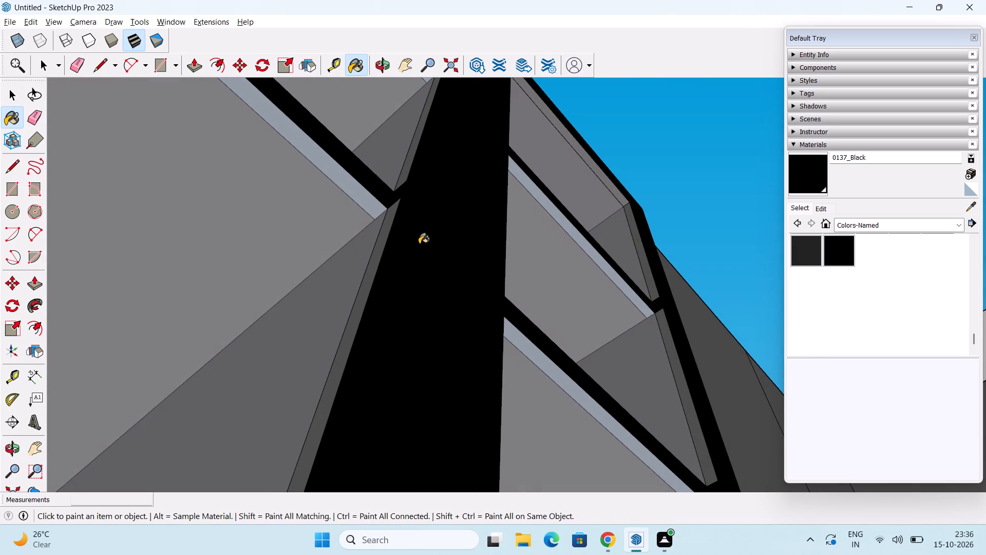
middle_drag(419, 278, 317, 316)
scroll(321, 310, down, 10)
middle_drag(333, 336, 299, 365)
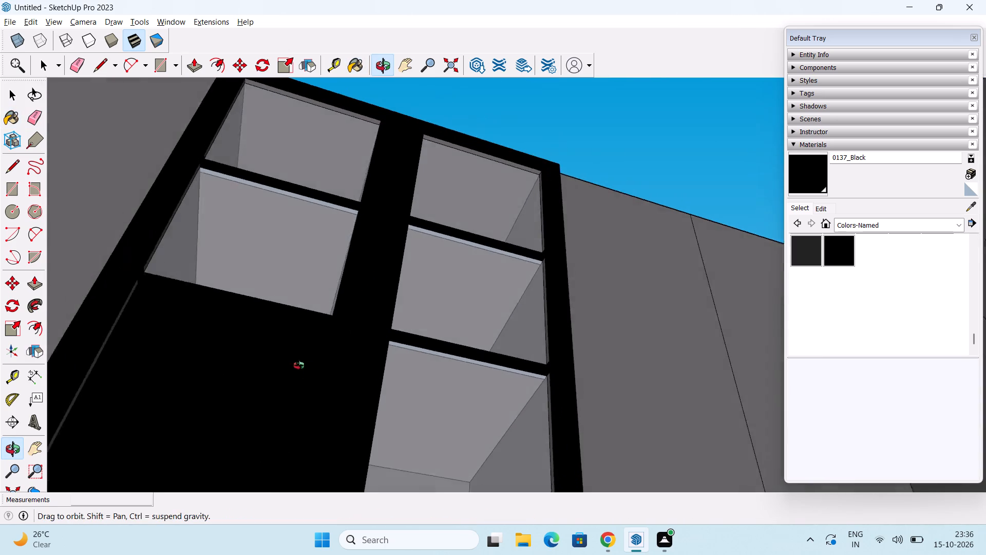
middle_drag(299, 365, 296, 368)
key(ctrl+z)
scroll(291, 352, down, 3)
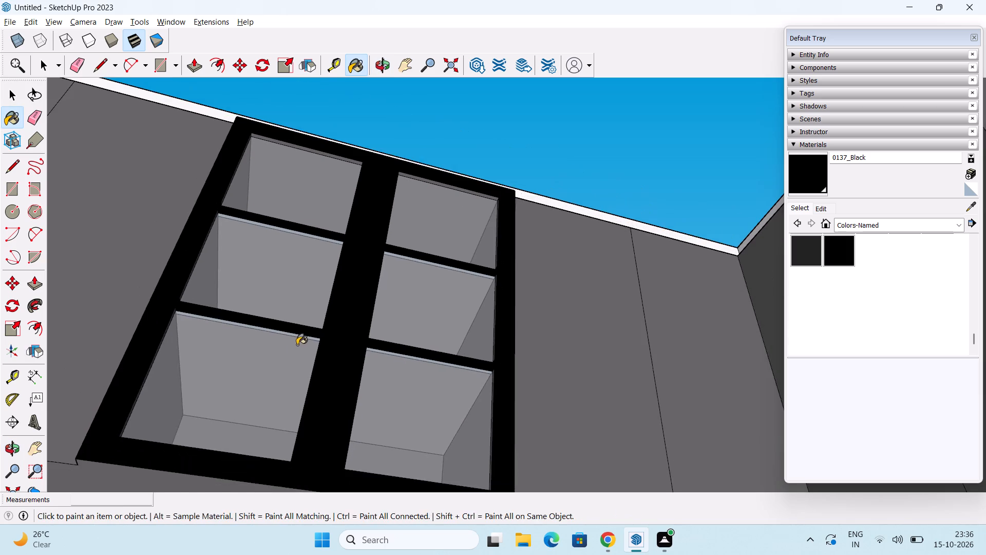
Examine the black-framed glazed cabinets together with the other upper cabinets, backsplash, countertops and peninsula from several angles.
key(space)
scroll(349, 301, down, 3)
middle_drag(357, 300, 392, 439)
scroll(386, 344, down, 5)
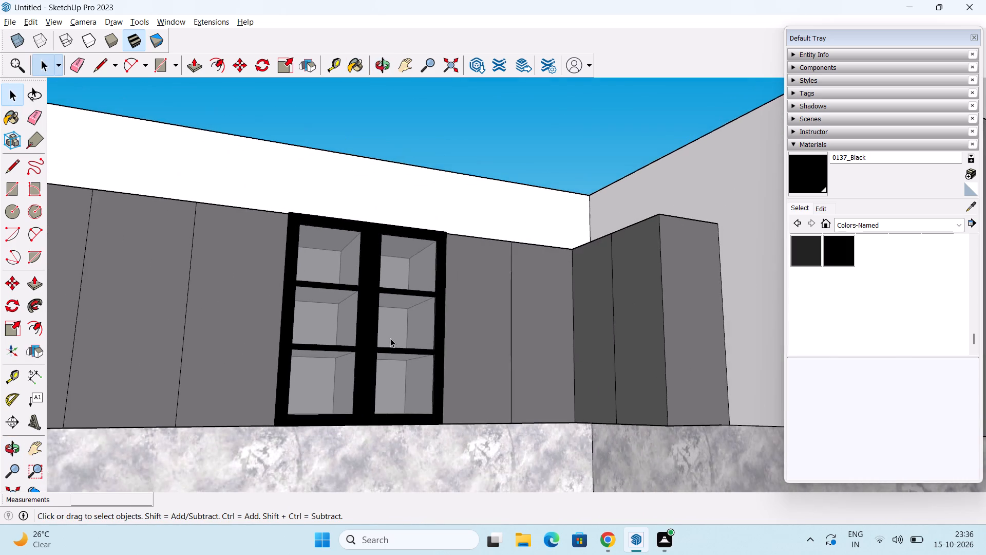
scroll(390, 338, down, 2)
middle_drag(390, 338, 468, 302)
scroll(482, 298, down, 2)
middle_drag(465, 357, 669, 437)
scroll(590, 416, down, 2)
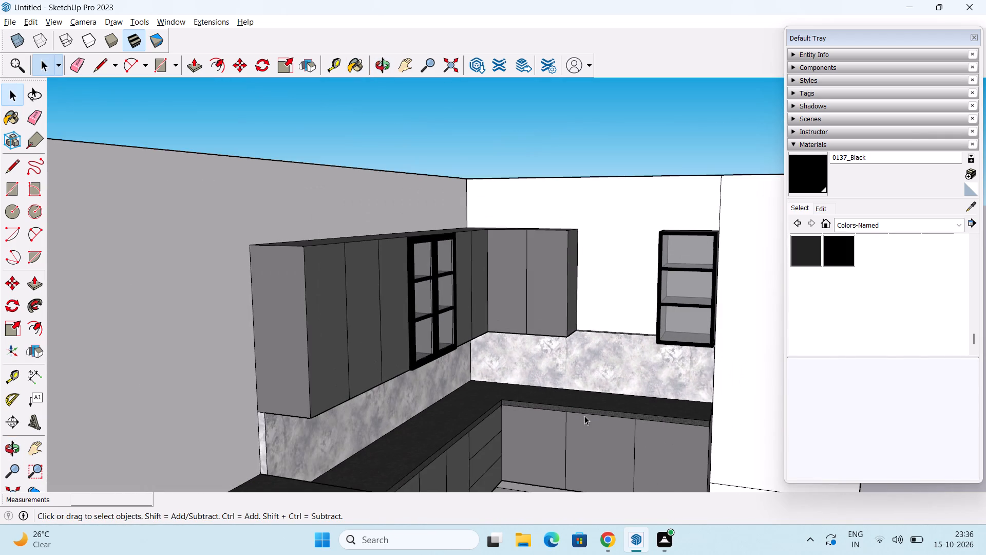
shift+middle_drag(583, 414, 567, 379)
middle_drag(577, 413, 485, 411)
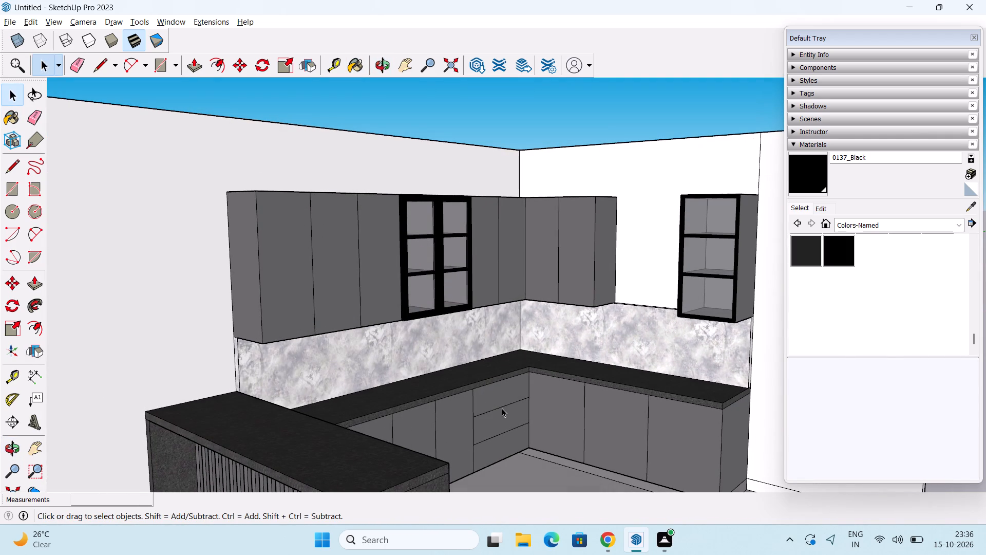
middle_drag(507, 410, 506, 410)
middle_drag(506, 410, 399, 411)
scroll(403, 400, down, 3)
middle_drag(416, 400, 428, 402)
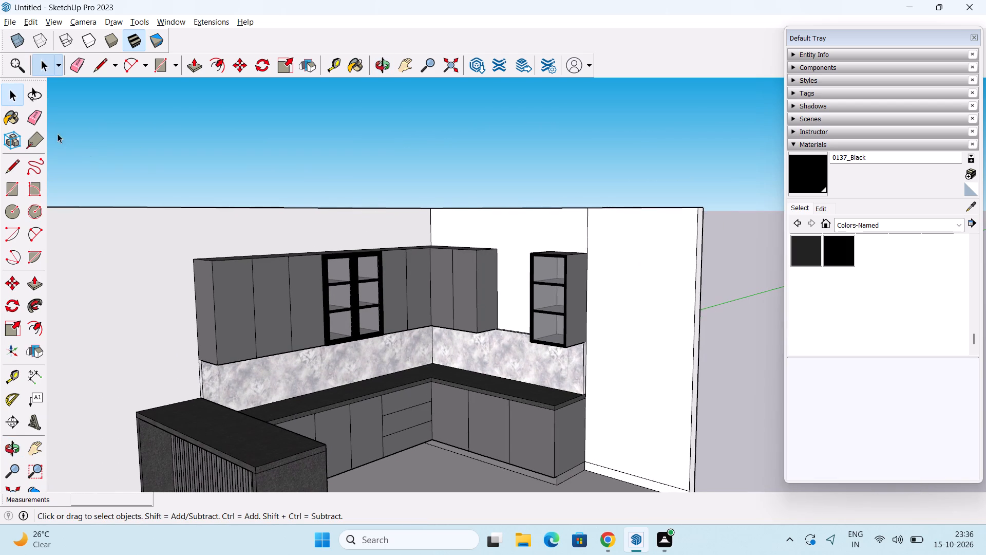
Import fridge.skp from the Downloads folder and place it on the floor near the open end of the base cabinets.
click(11, 23)
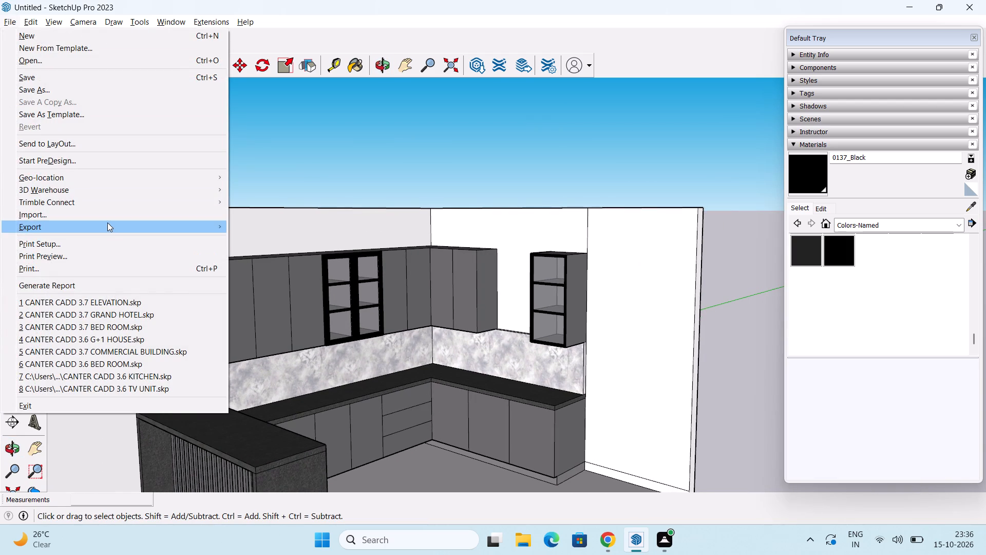
click(108, 218)
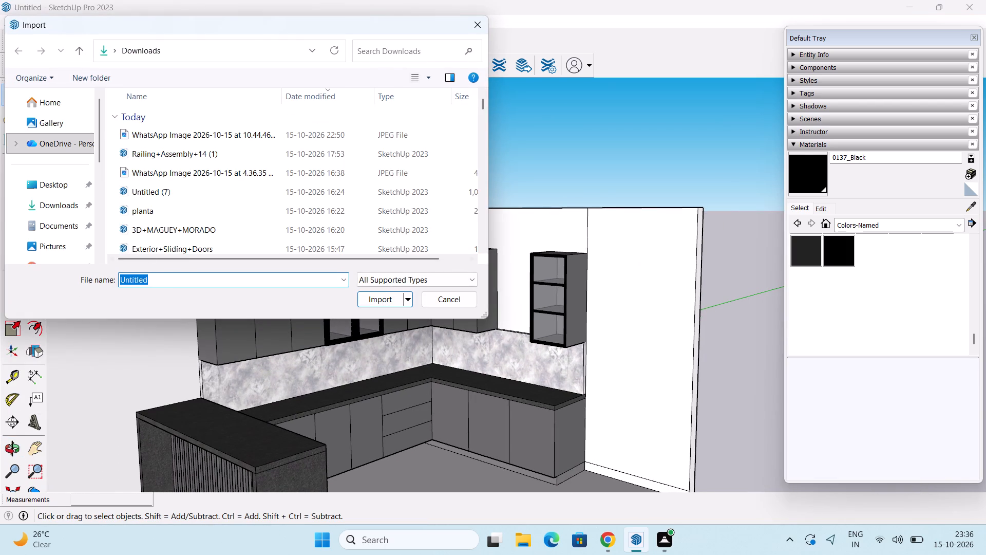
click(54, 207)
click(156, 279)
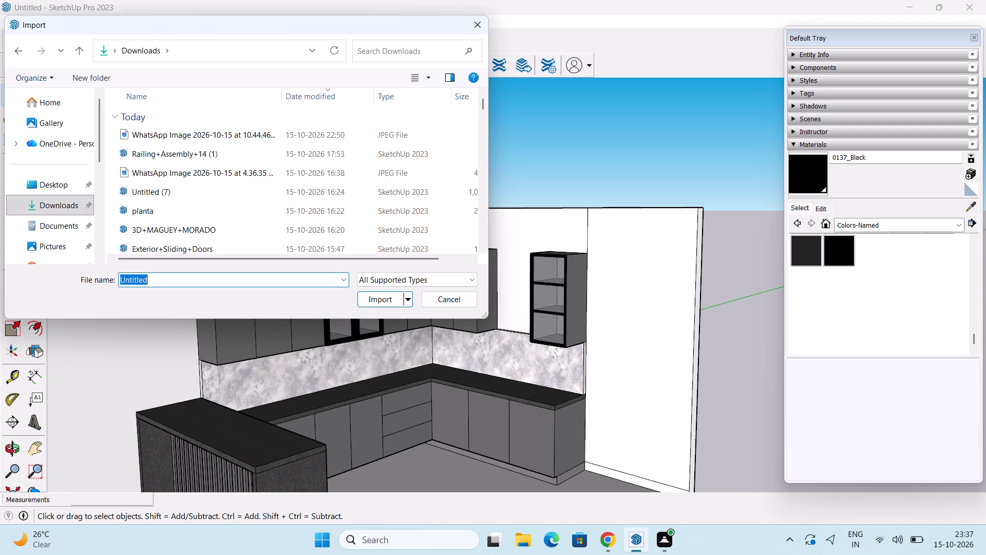
key(f)
key(r)
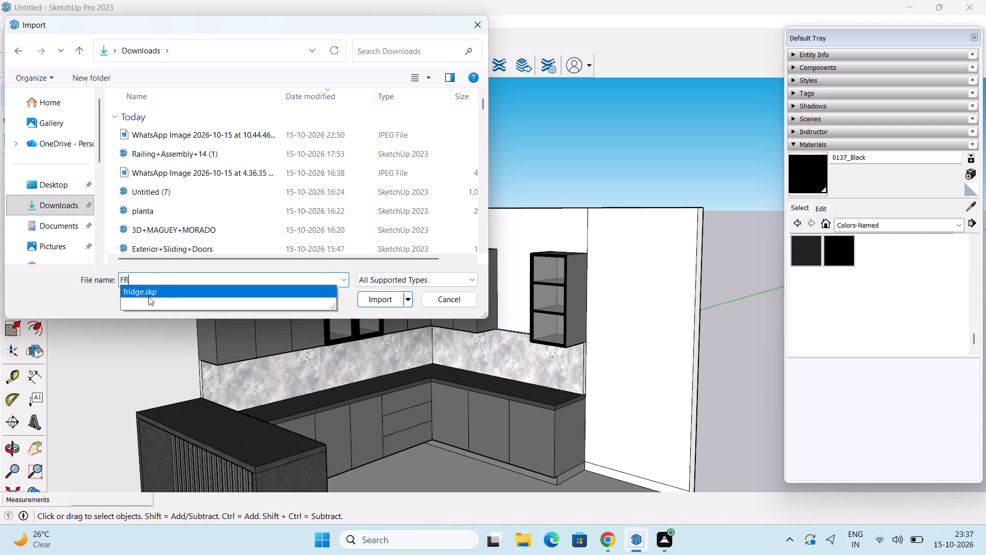
click(157, 293)
click(384, 299)
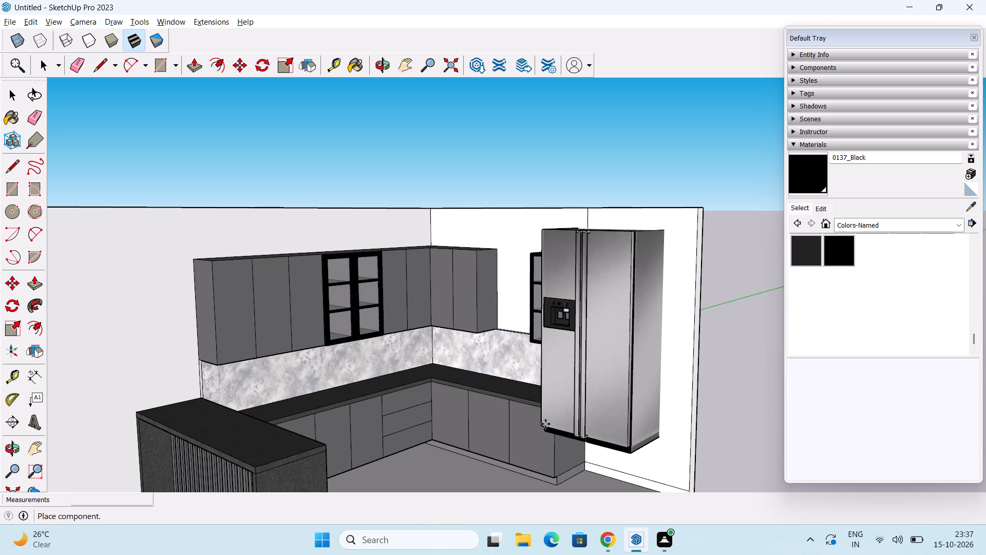
middle_drag(568, 454, 558, 367)
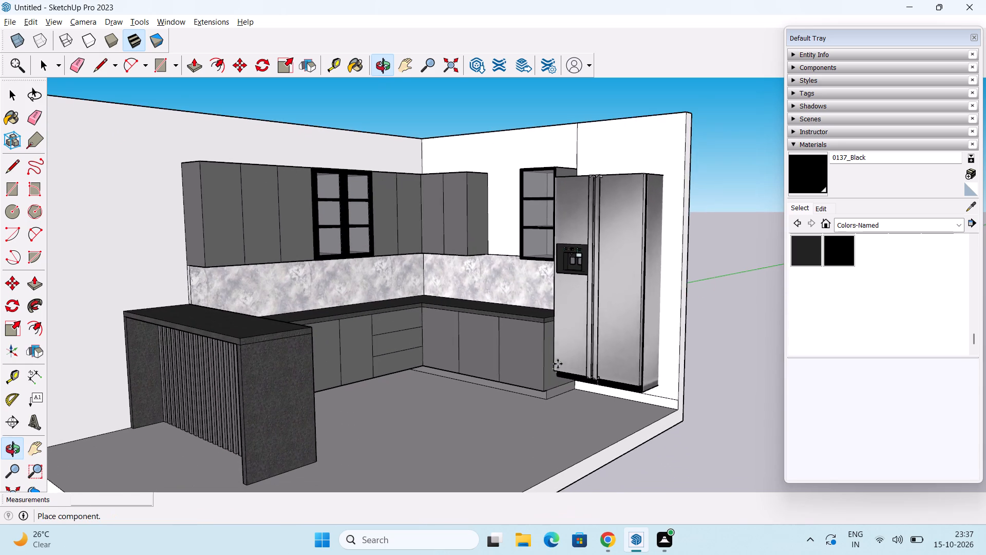
middle_drag(572, 371, 522, 367)
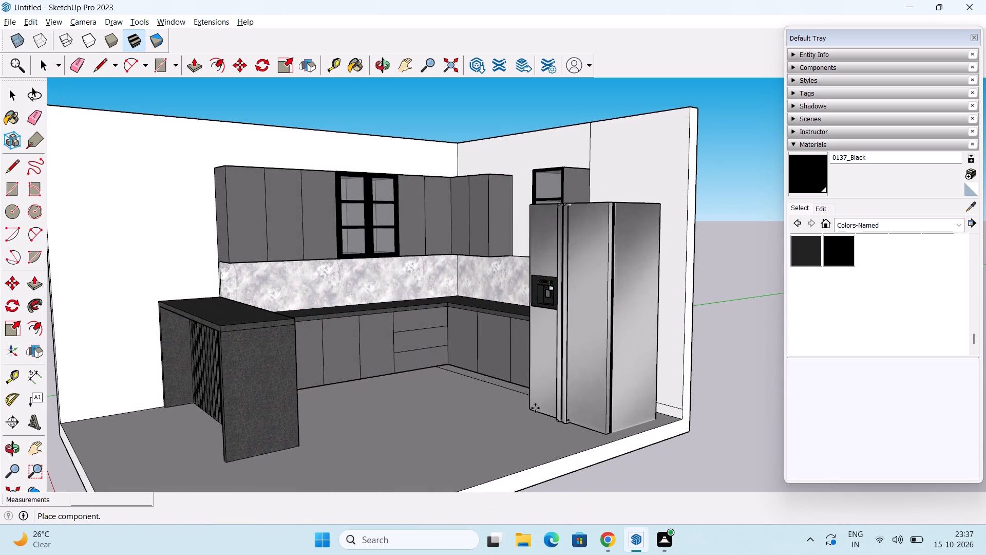
click(535, 408)
Move the refrigerator 2" sideways toward the end of the base cabinet run.
middle_drag(566, 425, 384, 404)
scroll(473, 427, up, 3)
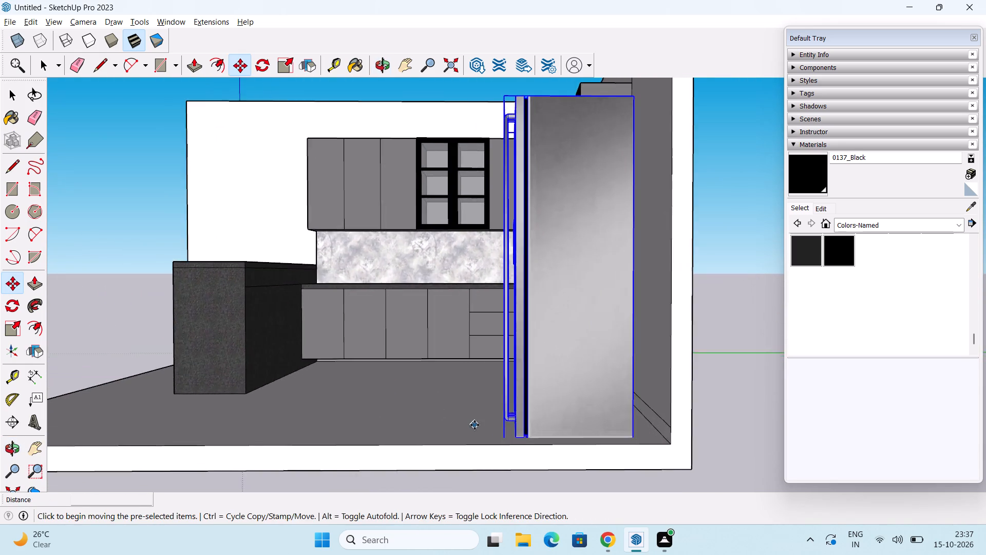
middle_drag(475, 424, 785, 491)
middle_drag(610, 447, 773, 443)
middle_drag(690, 397, 688, 424)
scroll(572, 326, up, 4)
middle_drag(609, 355, 560, 356)
scroll(591, 350, up, 2)
middle_drag(603, 347, 592, 343)
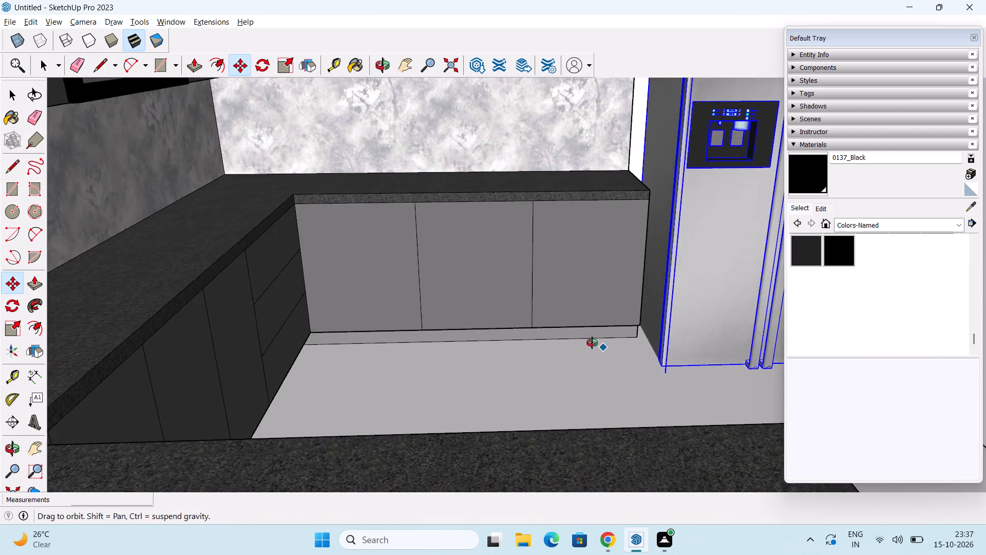
middle_drag(592, 343, 520, 343)
scroll(556, 339, down, 1)
scroll(602, 354, up, 2)
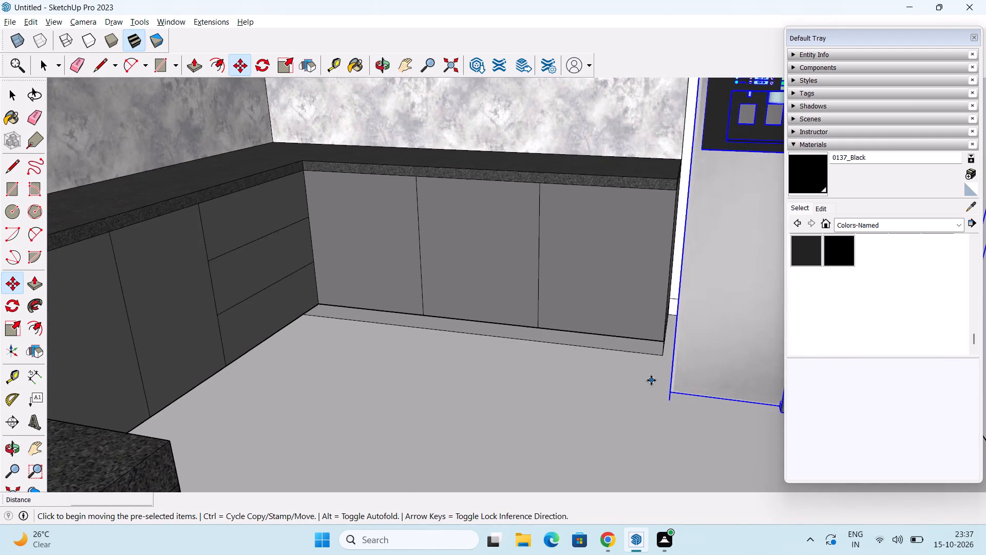
scroll(651, 380, up, 3)
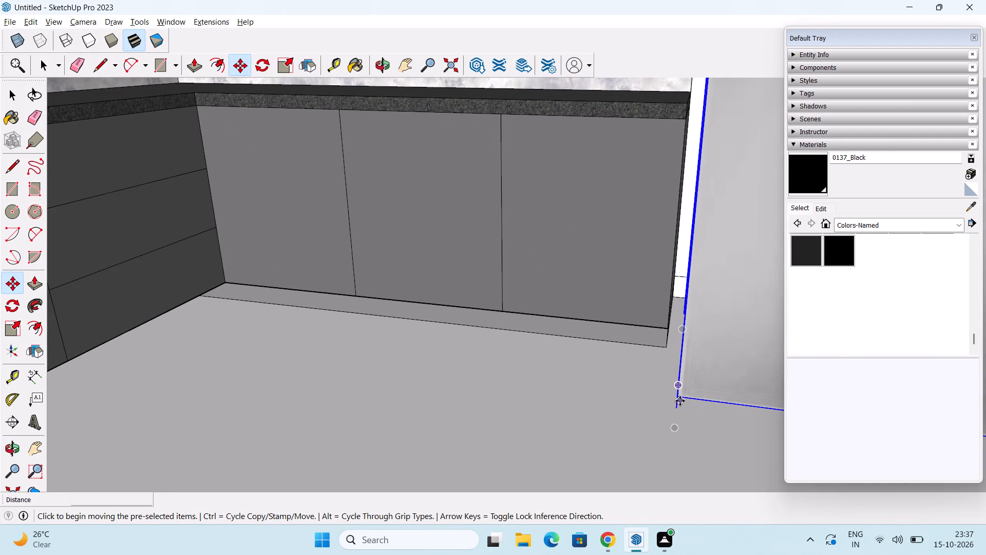
click(680, 401)
click(661, 400)
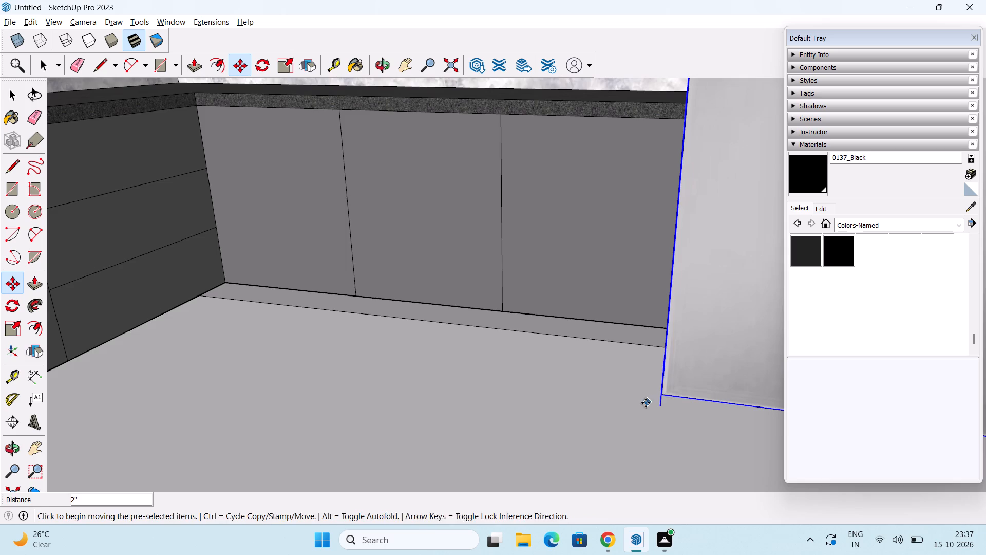
Move the refrigerator back about 7" toward the wall behind it and deselect it.
middle_drag(676, 396, 630, 369)
scroll(622, 361, down, 10)
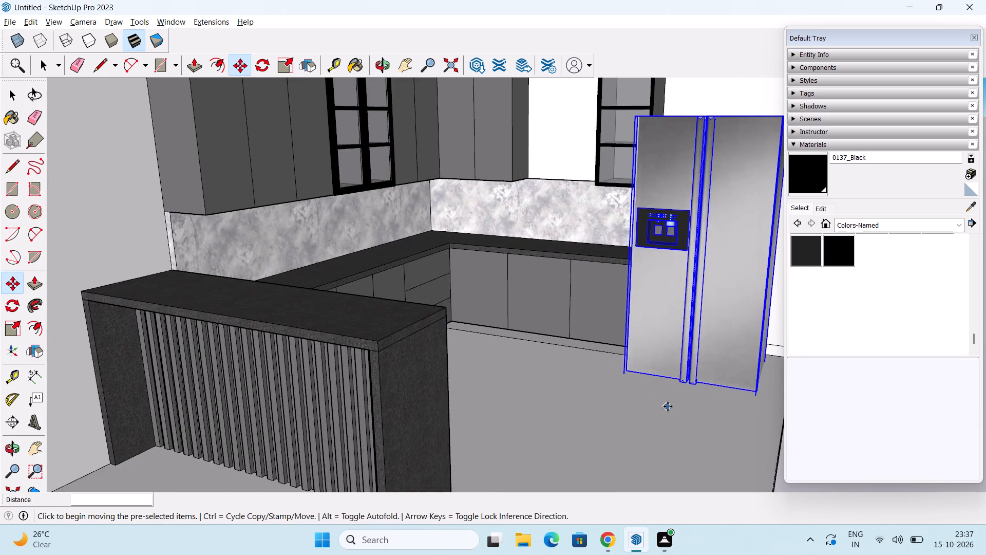
middle_drag(668, 406, 387, 280)
middle_drag(414, 289, 396, 427)
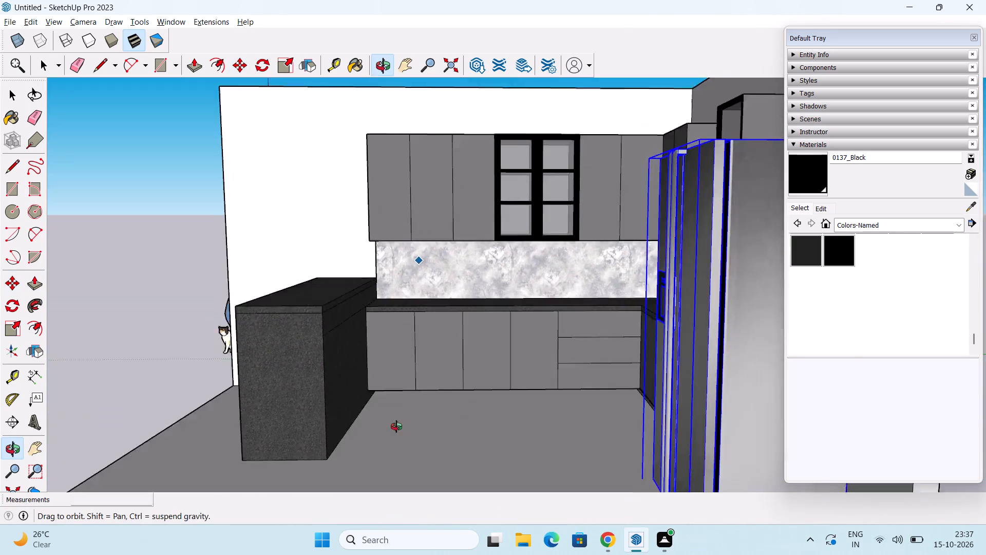
middle_drag(396, 427, 396, 430)
middle_drag(515, 414, 460, 252)
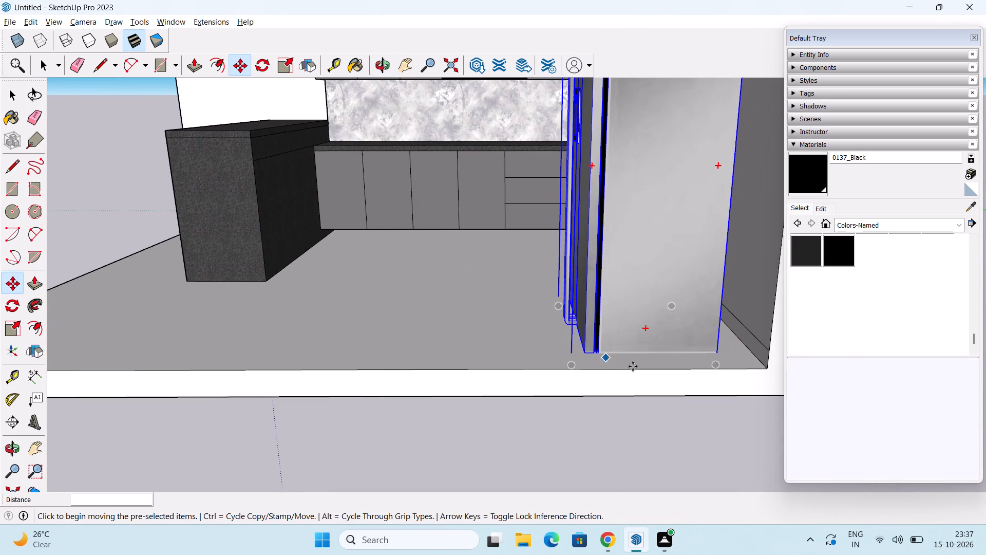
click(717, 353)
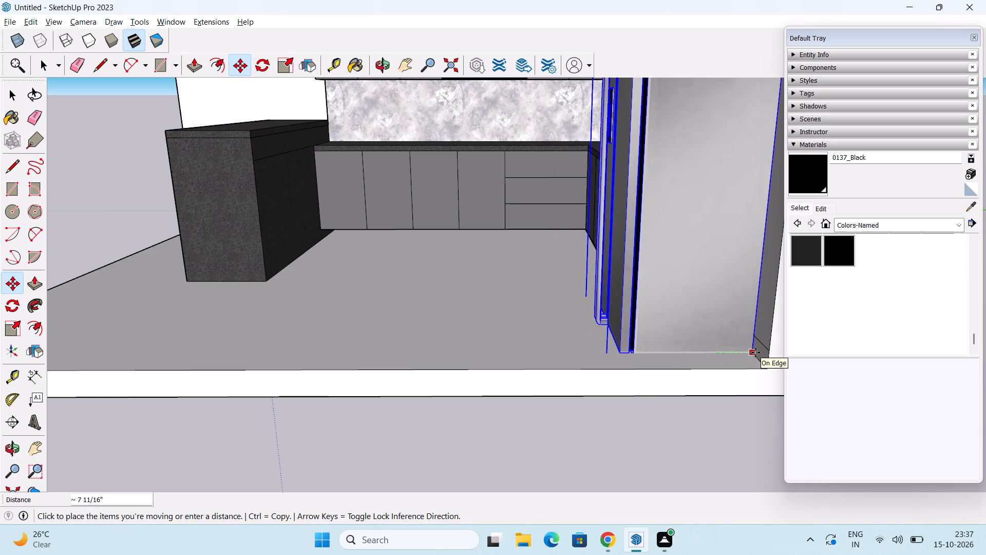
click(749, 353)
scroll(748, 353, down, 2)
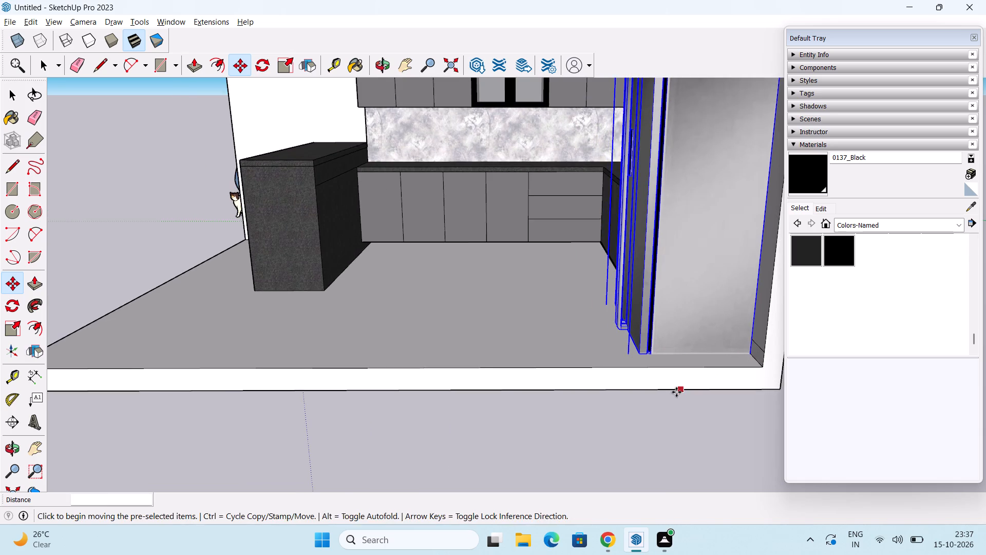
middle_click(675, 386)
scroll(672, 392, down, 6)
key(space)
click(556, 442)
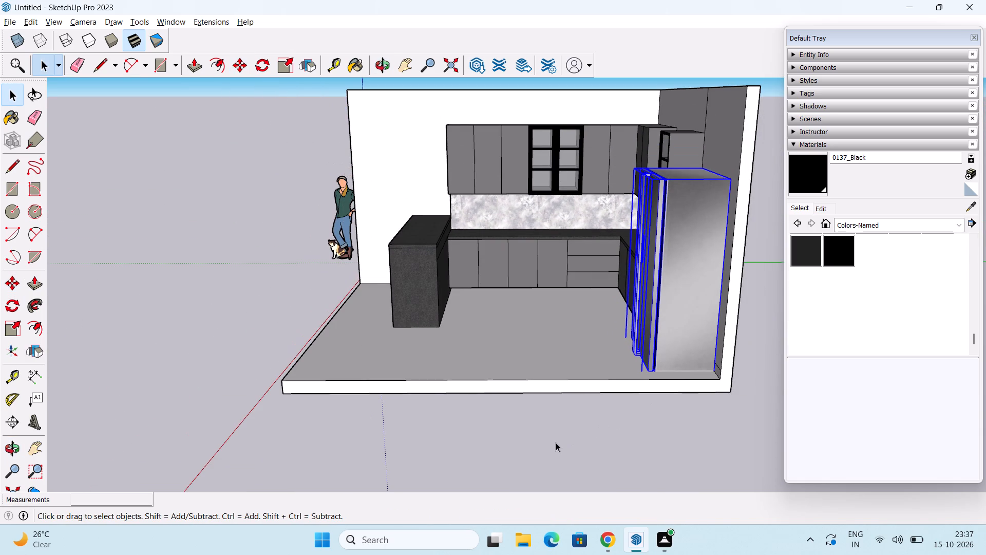
Examine the refrigerator's position and proportions against the base cabinets, glazed upper cabinet and walls from the front, side and above.
scroll(557, 428, down, 2)
middle_drag(574, 412, 818, 419)
scroll(602, 303, up, 3)
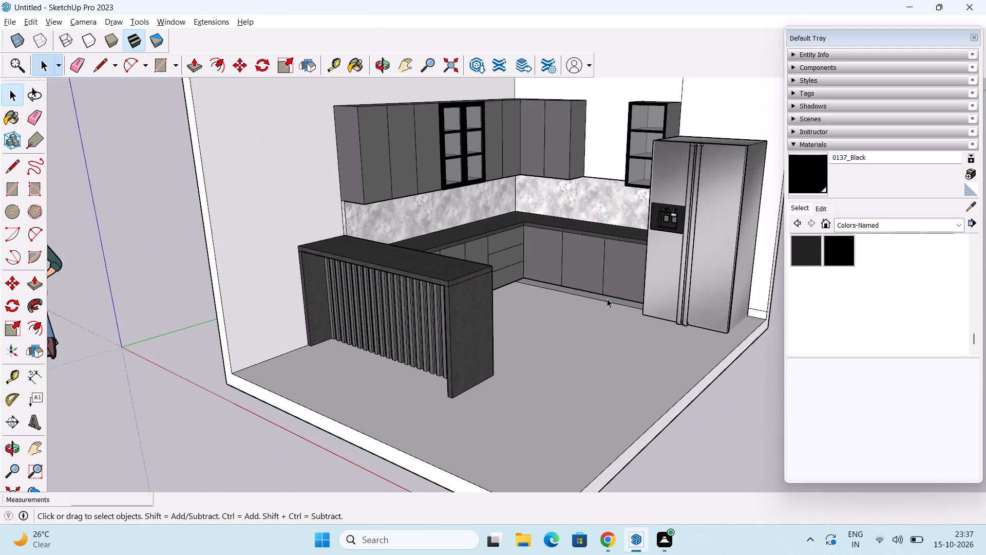
scroll(607, 299, up, 1)
middle_drag(621, 311, 395, 351)
middle_drag(613, 337, 497, 294)
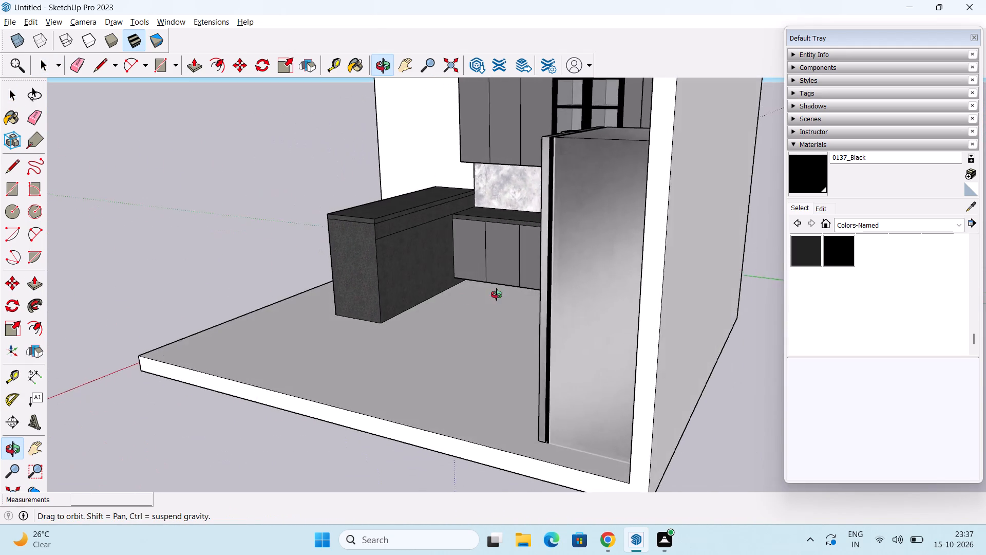
middle_drag(497, 294, 525, 290)
scroll(545, 286, down, 6)
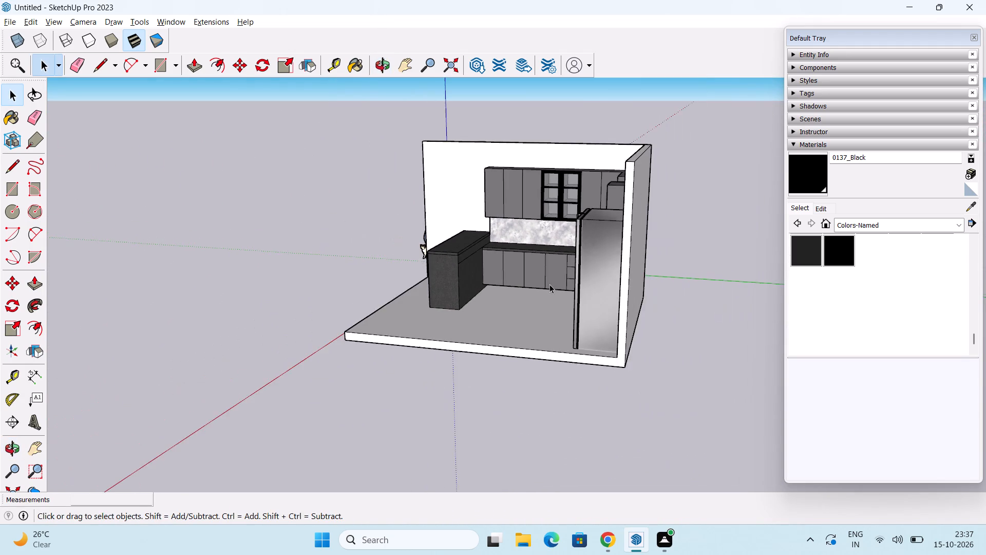
middle_drag(549, 284, 821, 328)
middle_drag(636, 256, 713, 269)
scroll(638, 227, up, 2)
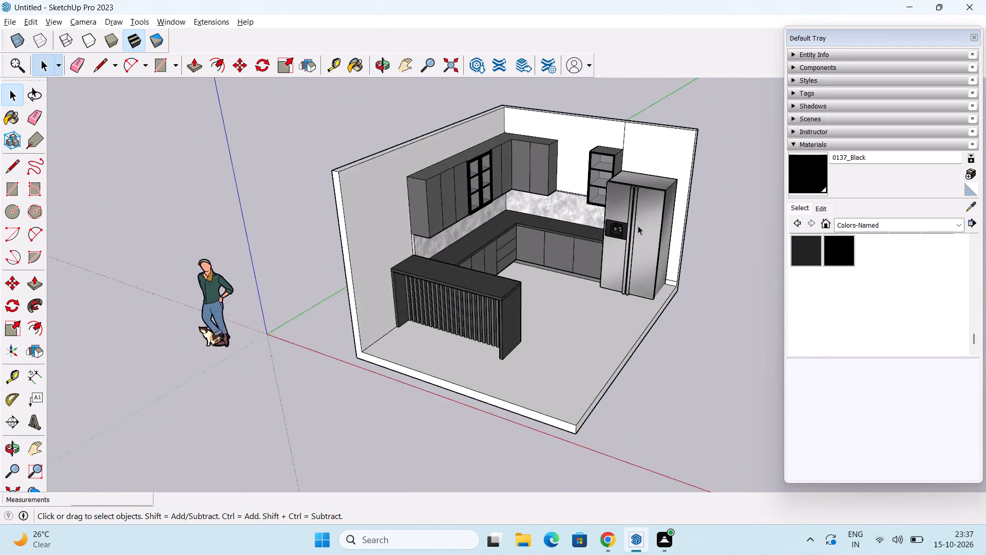
scroll(638, 226, up, 1)
middle_drag(637, 226, 648, 249)
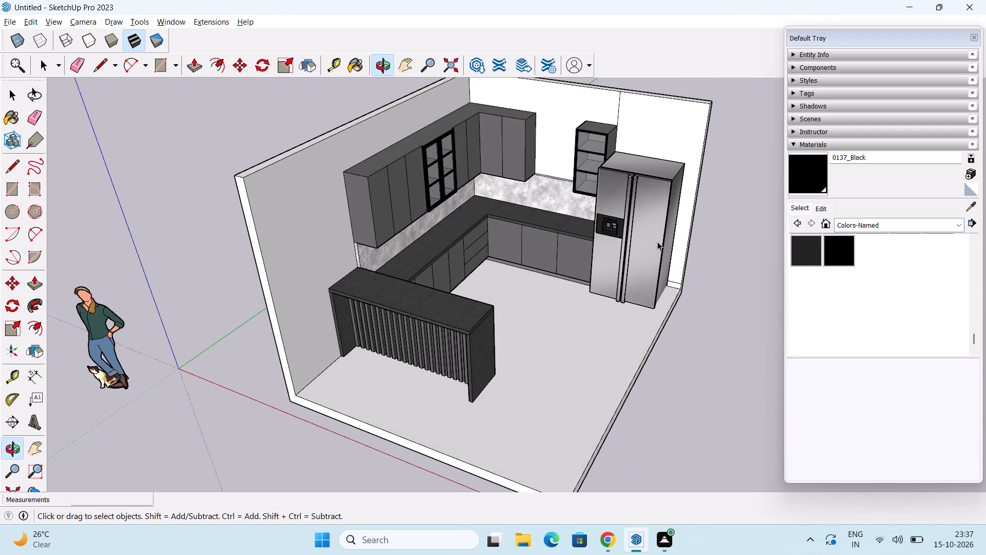
middle_drag(641, 240, 644, 216)
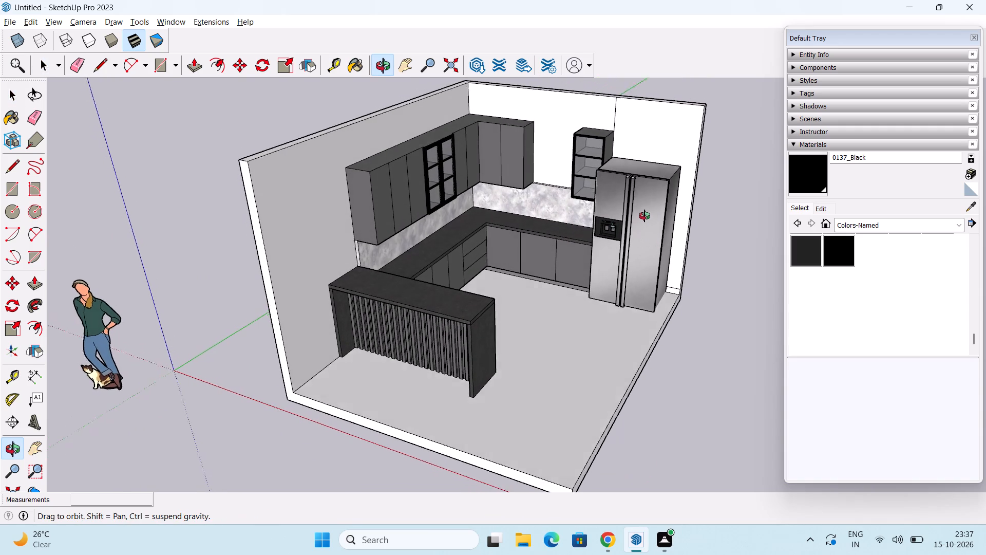
middle_drag(644, 216, 435, 268)
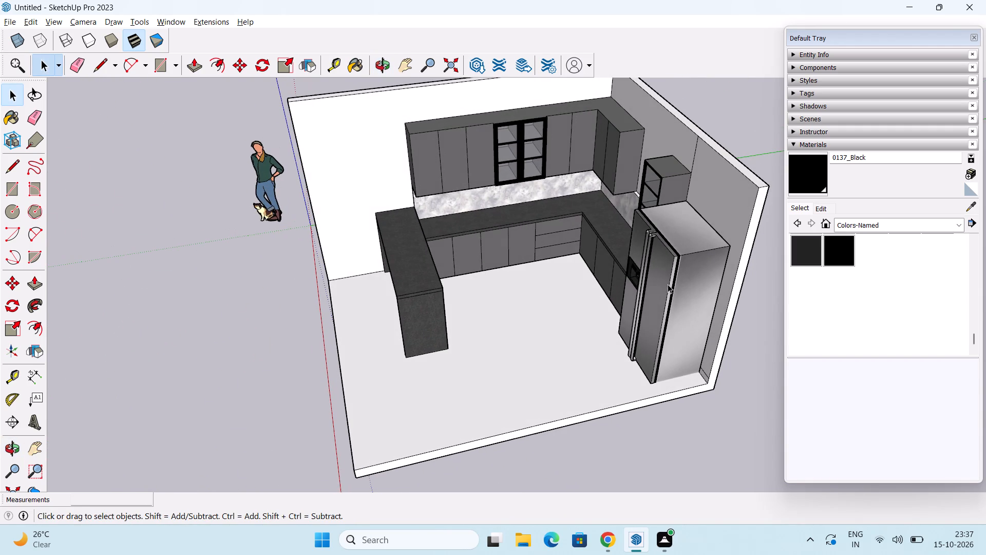
Scale the refrigerator's depth to about 0.75 from its door side, keeping its back in place.
click(668, 284)
click(11, 331)
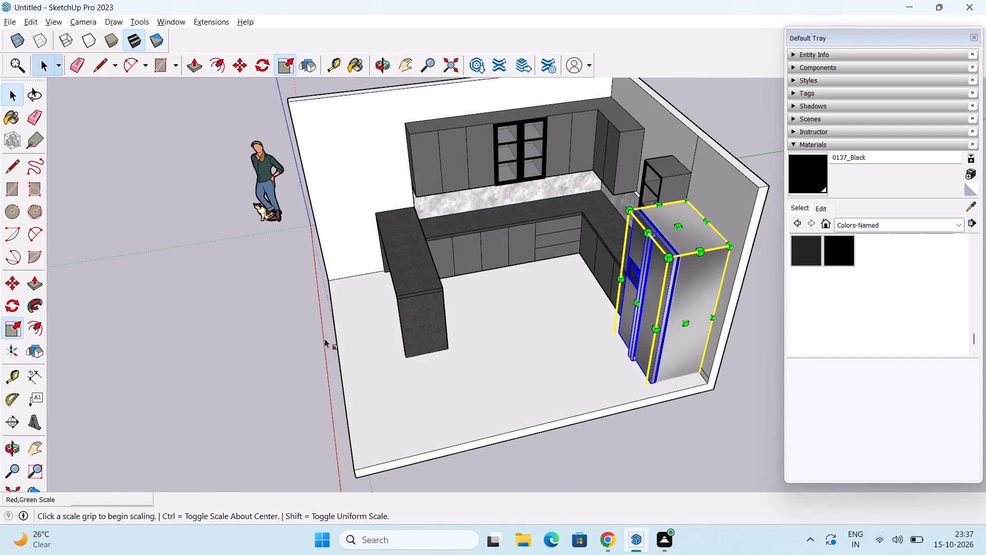
drag(635, 303, 651, 299)
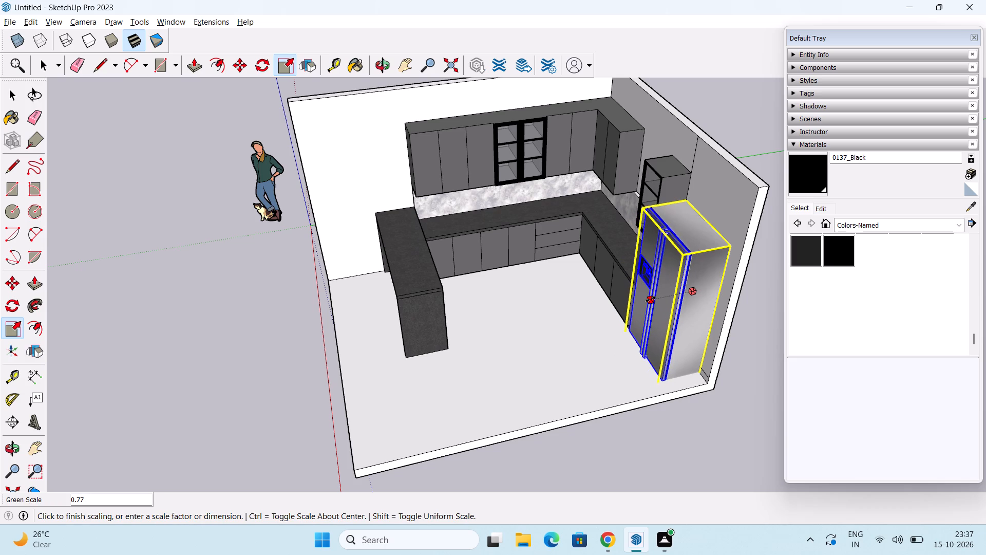
drag(651, 299, 651, 299)
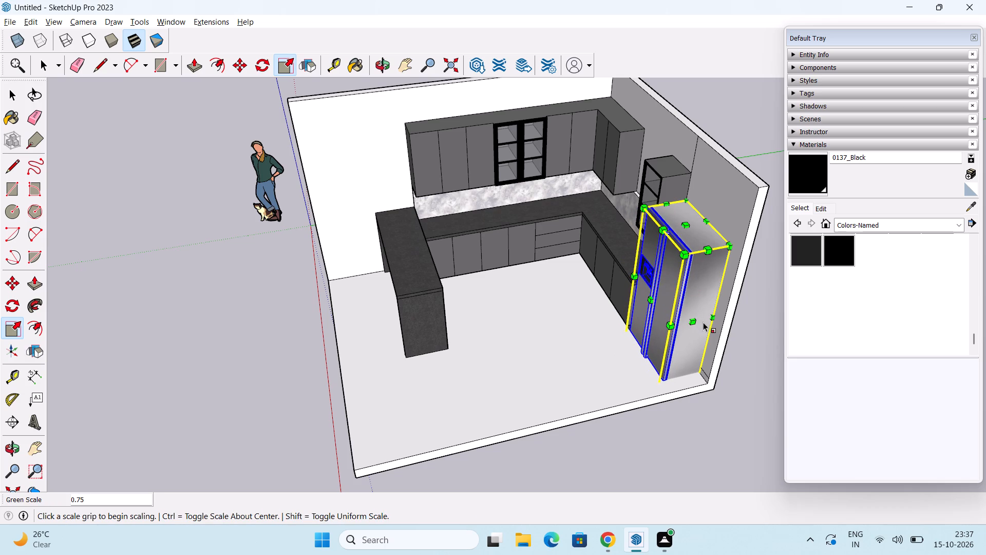
Scale the refrigerator's width down slightly from its exposed side, away from the base cabinets, and deselect it.
drag(695, 326, 688, 312)
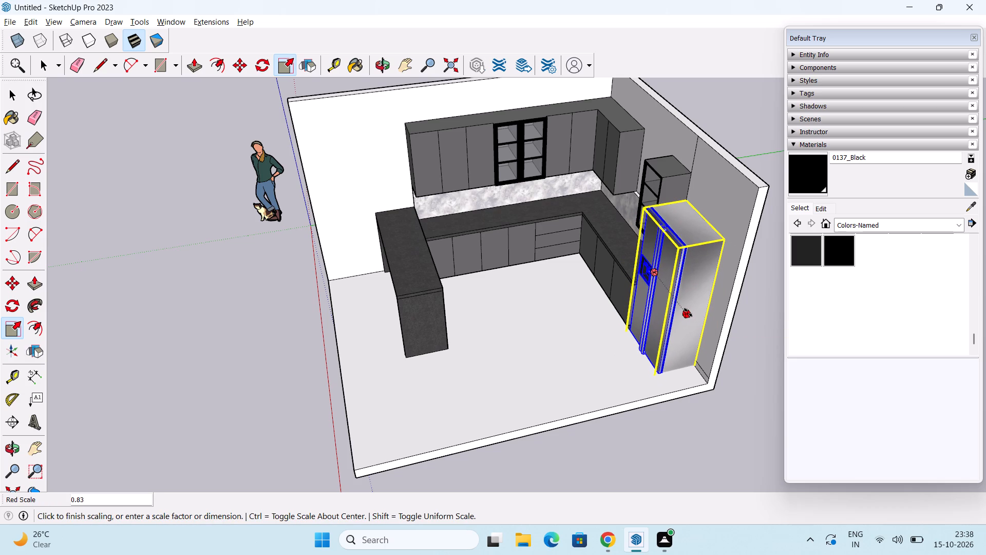
drag(688, 312, 691, 318)
middle_drag(639, 375, 656, 256)
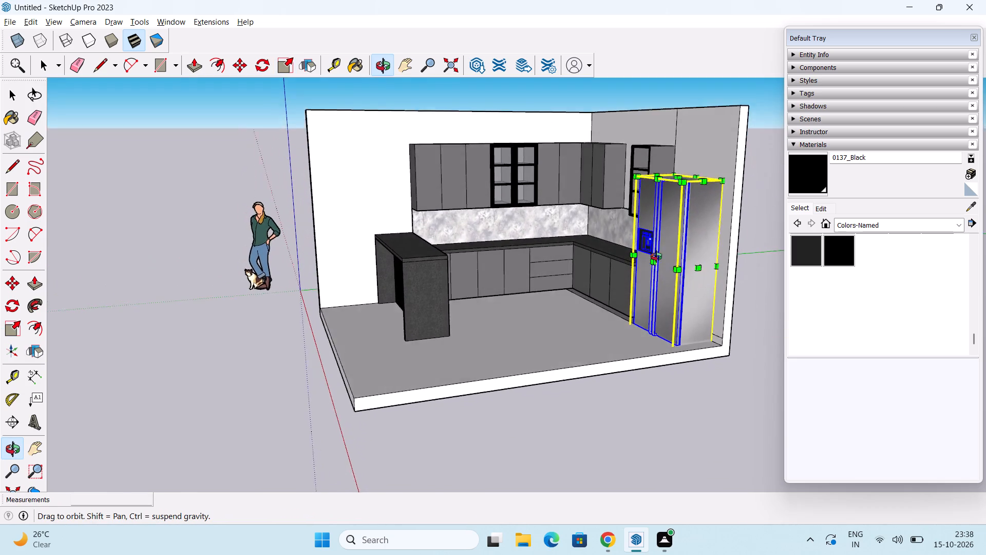
middle_drag(656, 256, 642, 268)
scroll(643, 316, up, 1)
click(661, 375)
key(space)
click(648, 393)
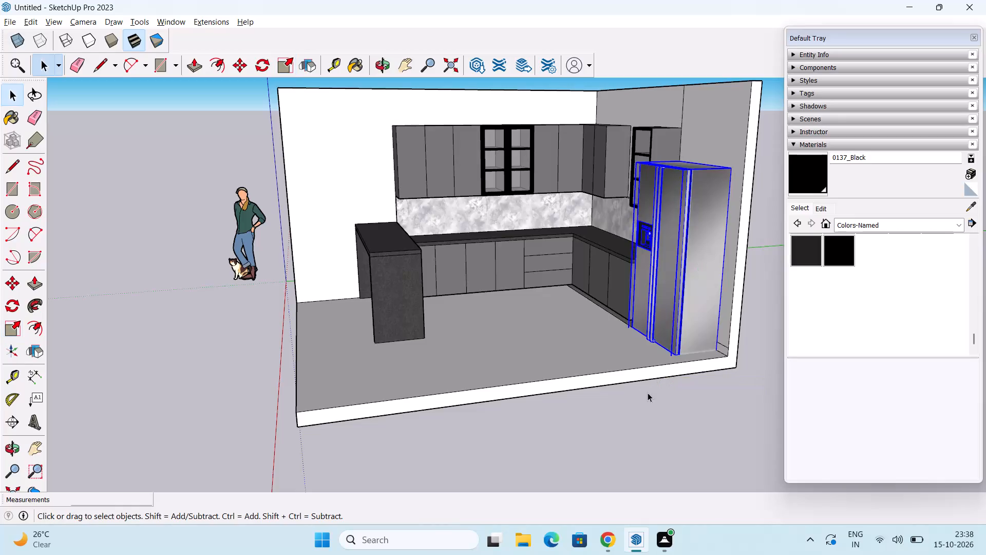
Raise the refrigerator vertically by about 4 3/4" from its lower front corner.
middle_drag(661, 348, 734, 381)
scroll(707, 346, up, 6)
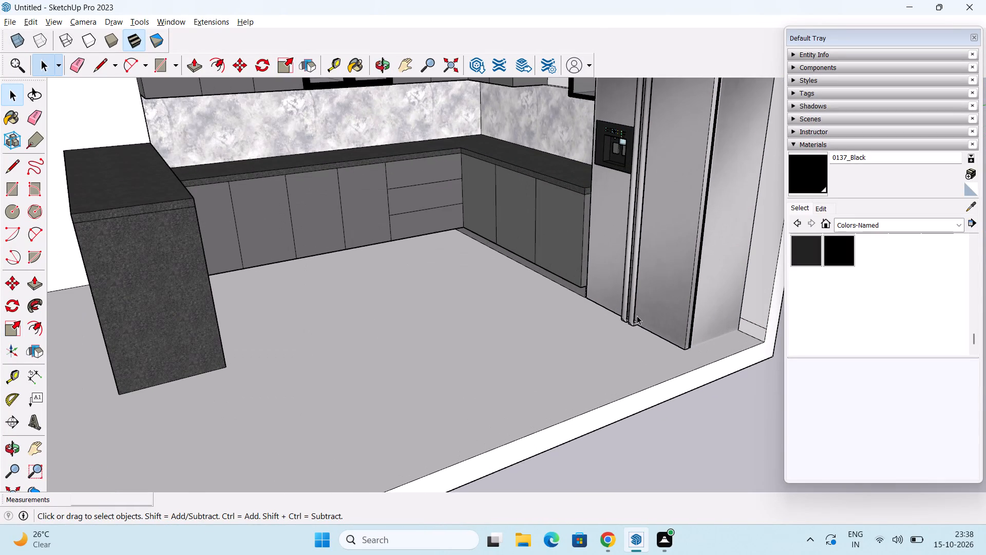
click(637, 316)
middle_drag(692, 338, 643, 277)
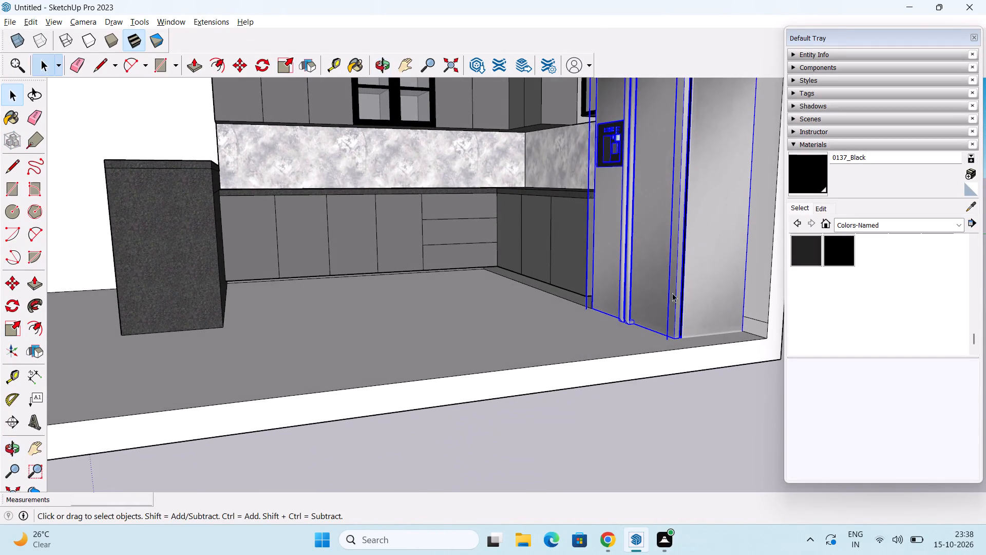
key(m)
middle_drag(669, 391, 668, 381)
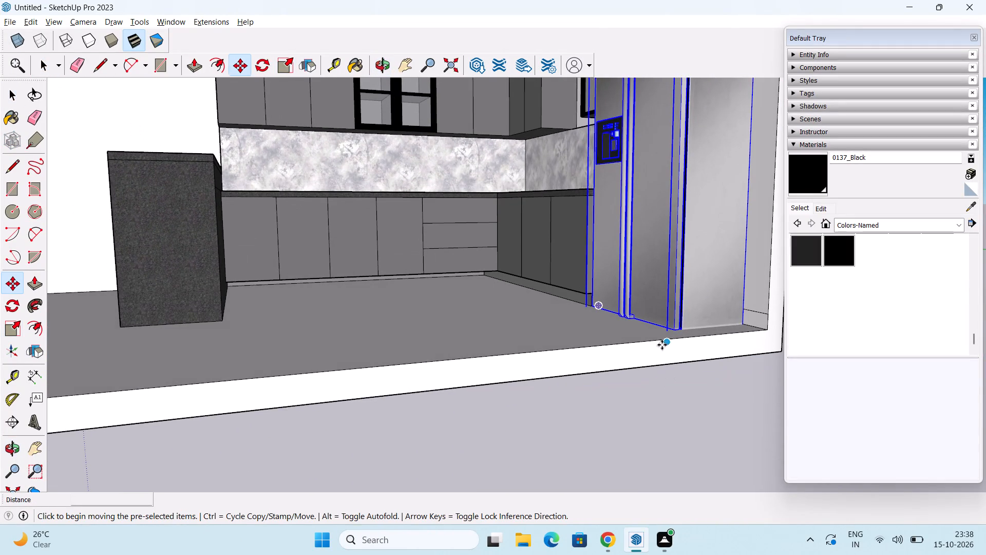
click(677, 328)
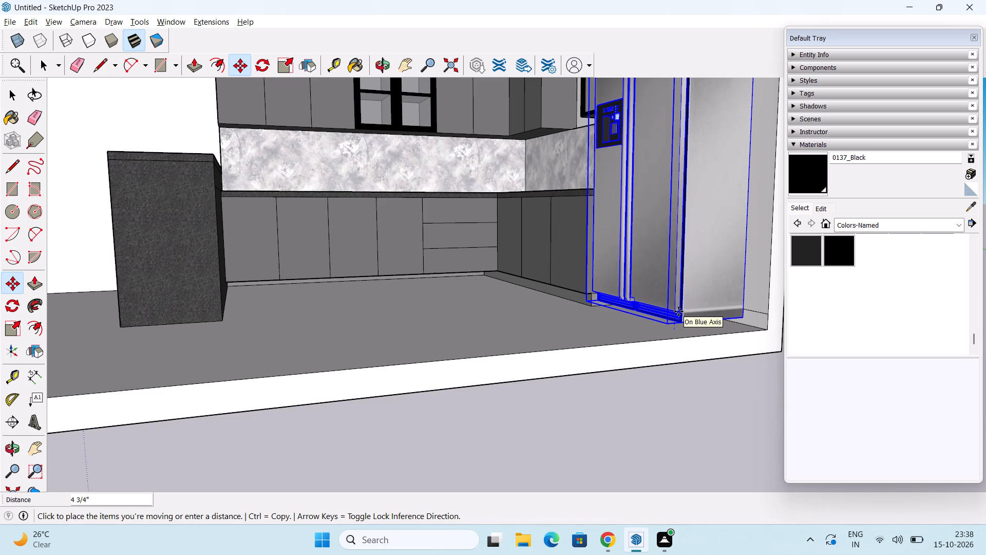
click(678, 313)
Move the refrigerator by its lower front corner about 9 1/16" onto the open edge of the floor.
scroll(678, 320, up, 3)
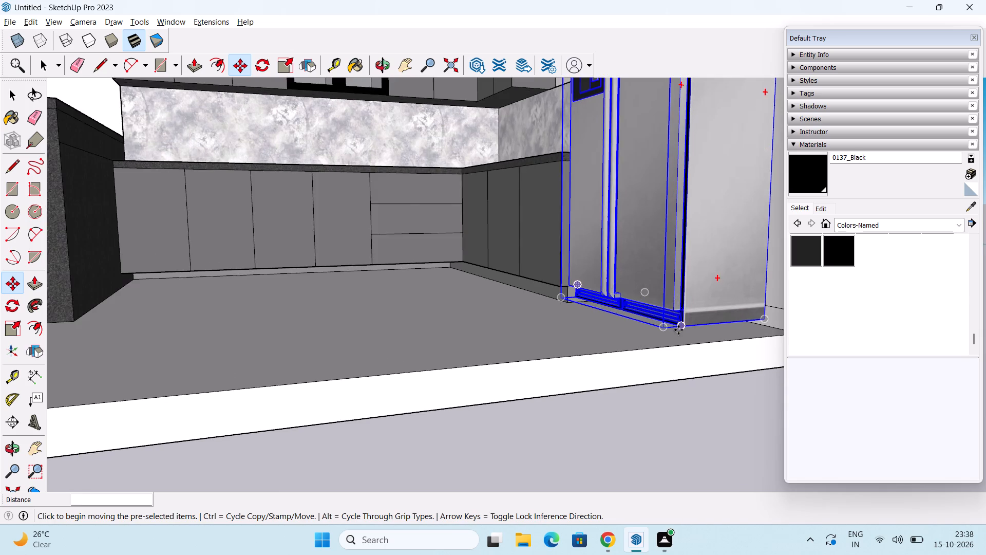
scroll(678, 330, up, 9)
middle_drag(678, 339, 560, 324)
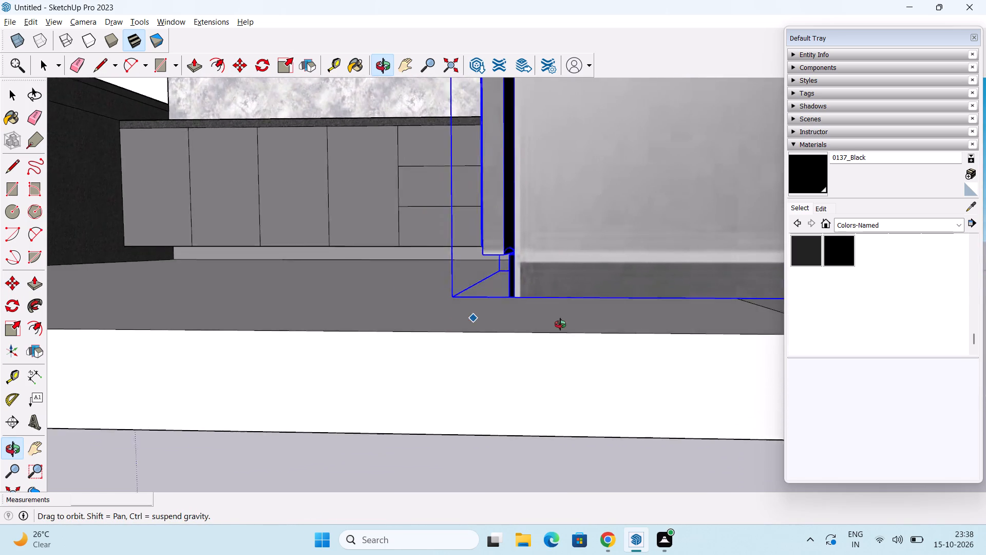
middle_drag(560, 324, 578, 348)
scroll(541, 351, up, 3)
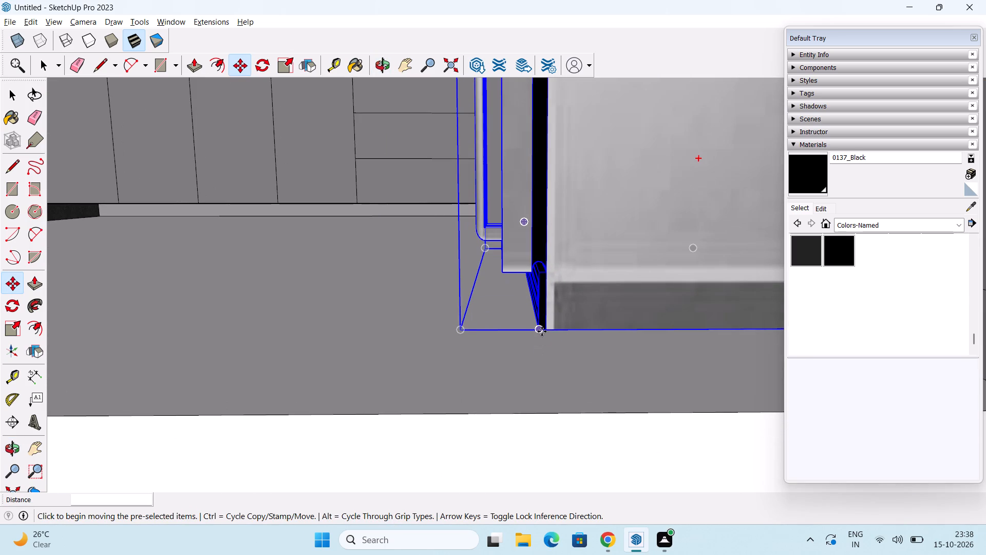
click(542, 331)
middle_drag(542, 341, 558, 293)
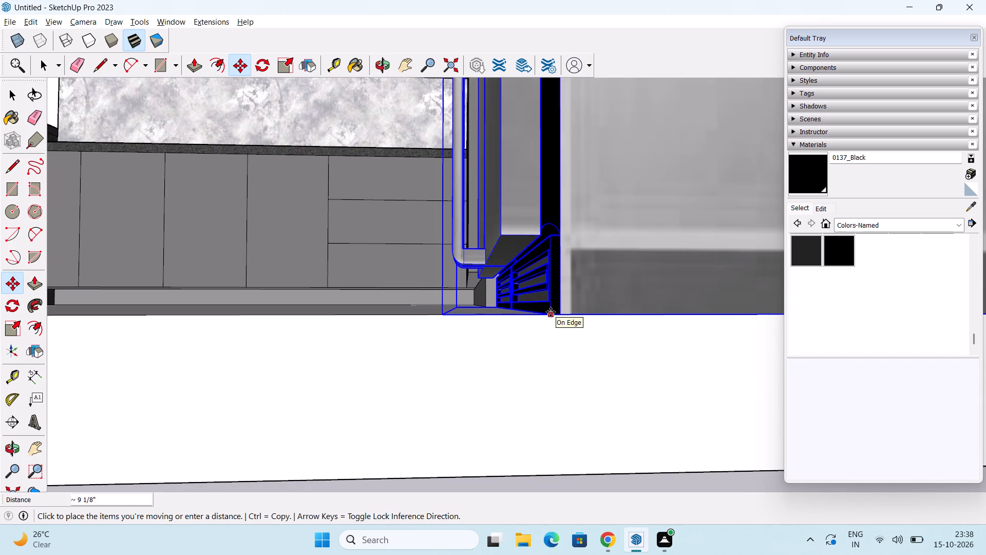
middle_drag(551, 312, 564, 346)
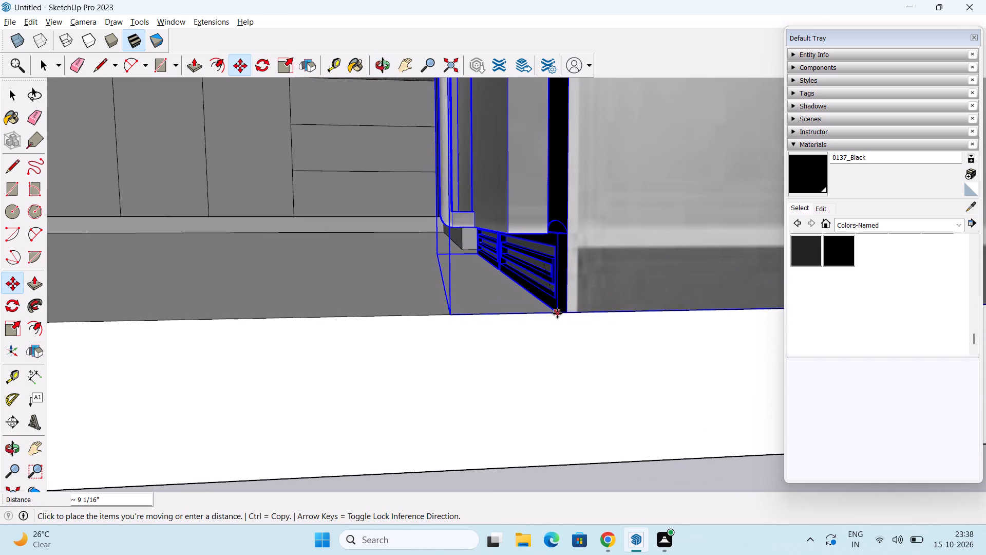
click(557, 313)
Move the refrigerator about 9 1/8" by its other lower front corner to meet the end of the base cabinets, and deselect it.
middle_drag(548, 342, 722, 325)
scroll(623, 328, down, 3)
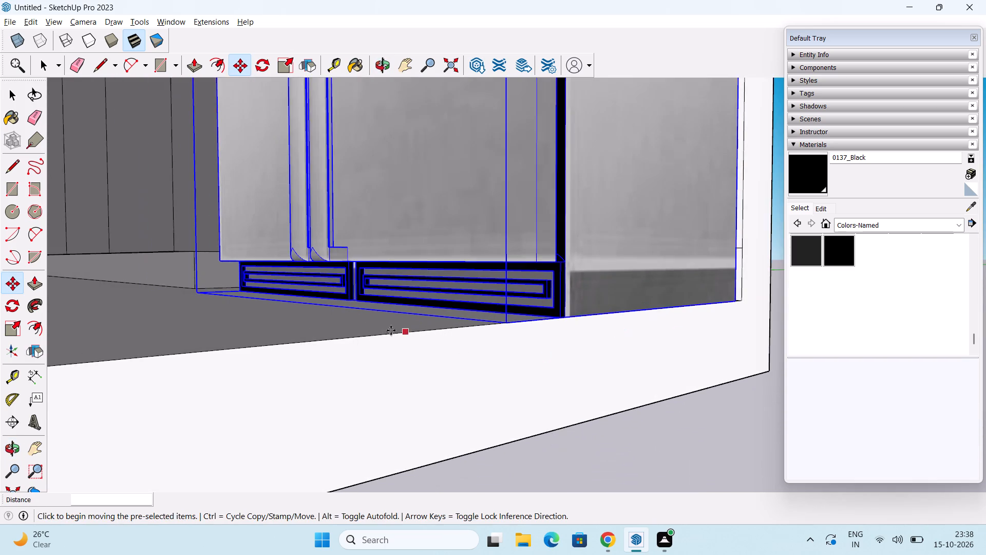
scroll(391, 330, down, 3)
middle_drag(387, 330, 572, 344)
scroll(481, 343, down, 2)
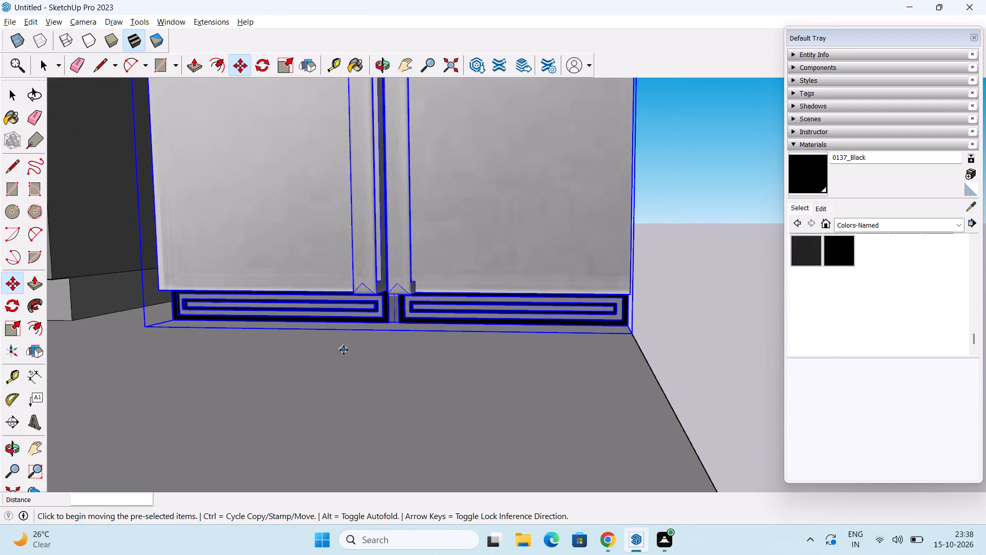
middle_drag(344, 350, 558, 343)
middle_drag(306, 309, 446, 317)
scroll(483, 321, up, 2)
scroll(381, 332, up, 2)
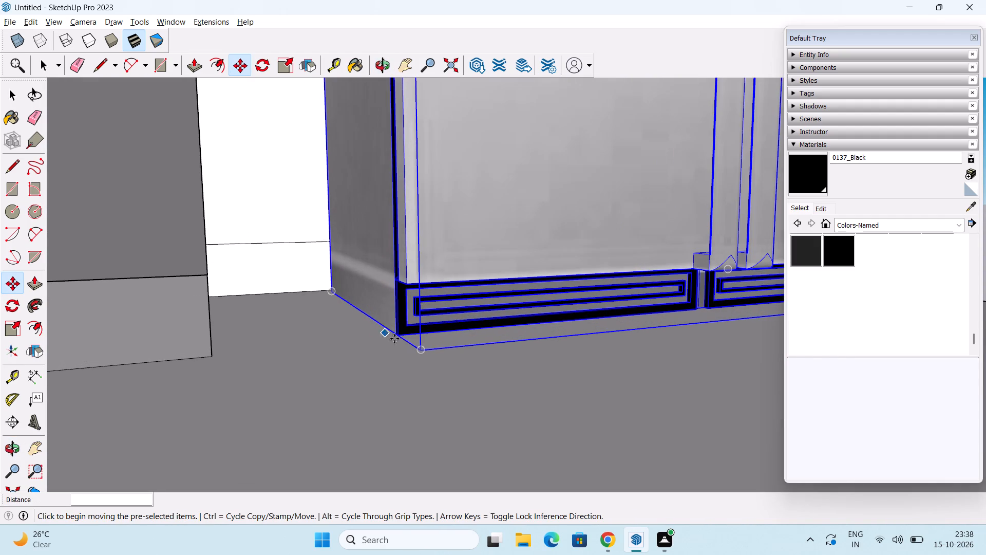
click(399, 335)
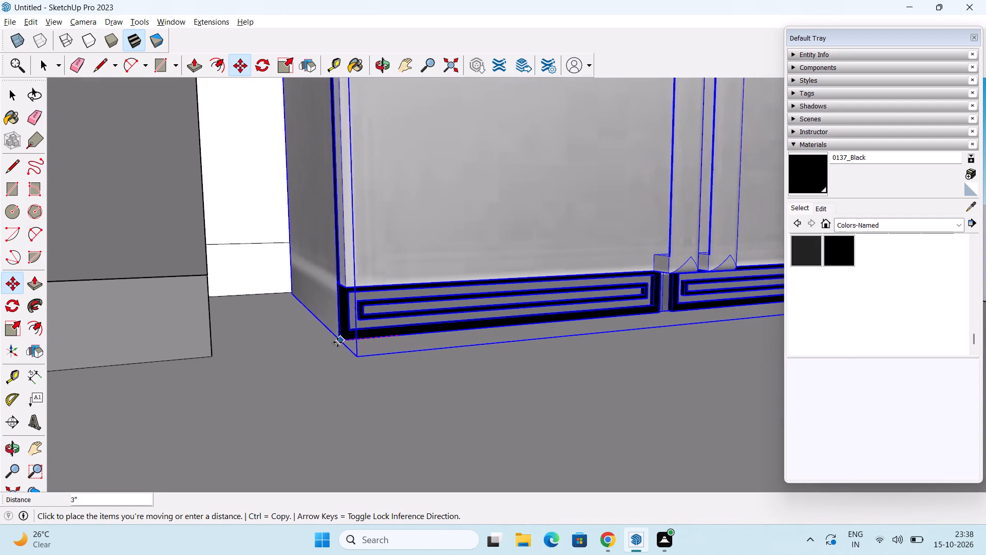
click(216, 346)
scroll(229, 338, down, 2)
middle_drag(257, 348, 36, 287)
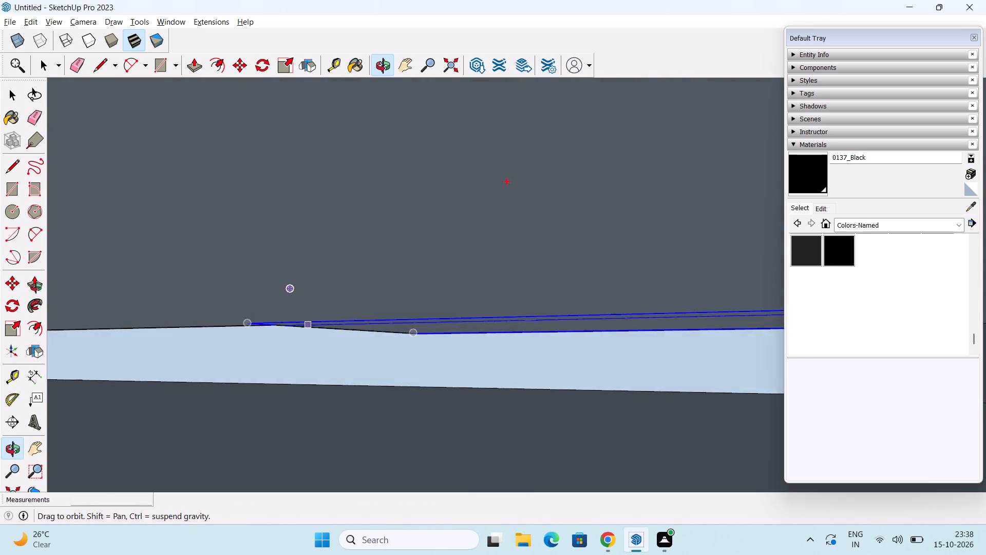
middle_drag(36, 287, 36, 285)
scroll(227, 279, down, 10)
key(space)
scroll(364, 287, down, 2)
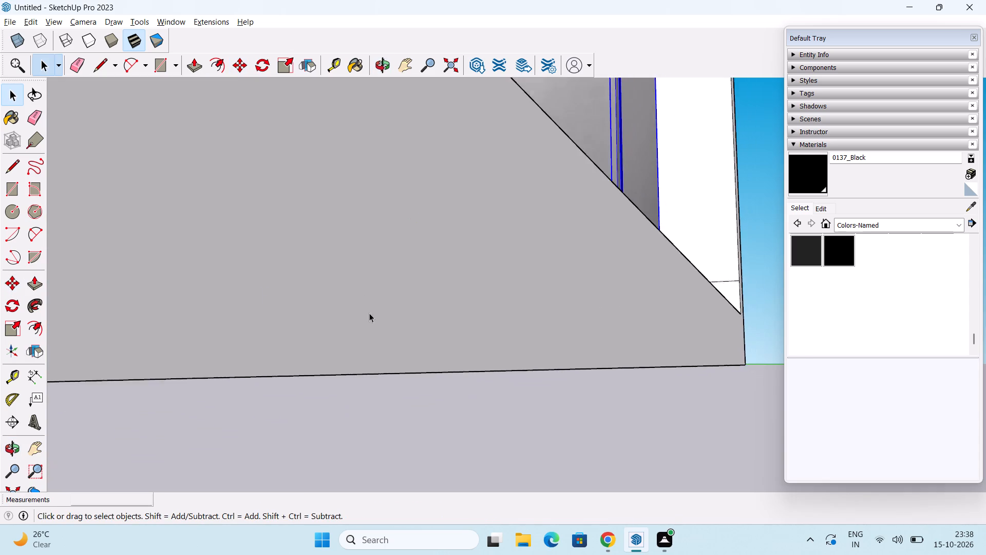
scroll(369, 313, down, 6)
middle_drag(395, 311, 414, 406)
click(533, 365)
Scale the refrigerator's depth by about 1.3 outward from its door side and deselect it.
scroll(539, 341, down, 5)
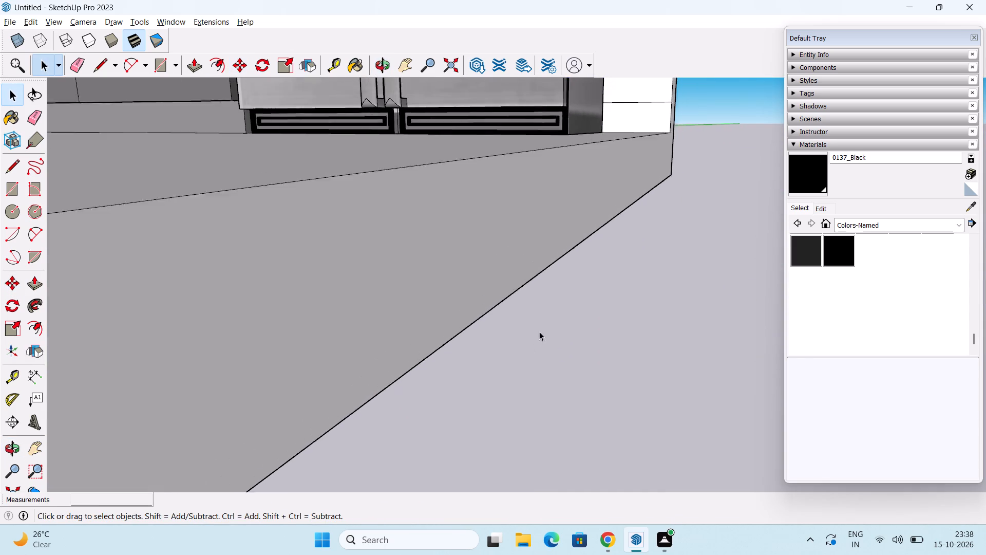
scroll(539, 331, down, 6)
middle_drag(539, 336, 315, 346)
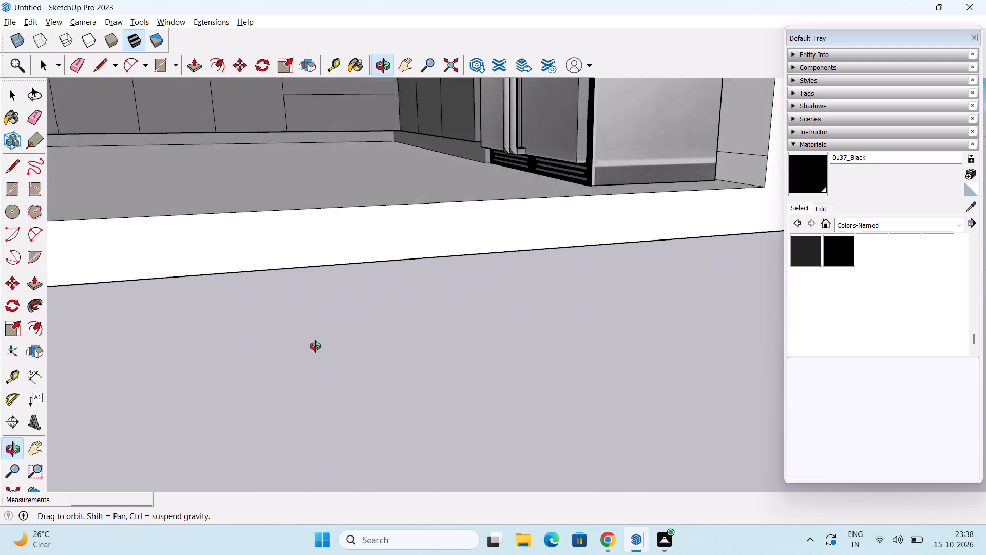
middle_drag(315, 346, 378, 366)
scroll(391, 292, down, 6)
shift+middle_drag(422, 270, 435, 394)
shift+scroll(422, 270, down, 1)
scroll(440, 345, down, 2)
middle_drag(442, 340, 429, 431)
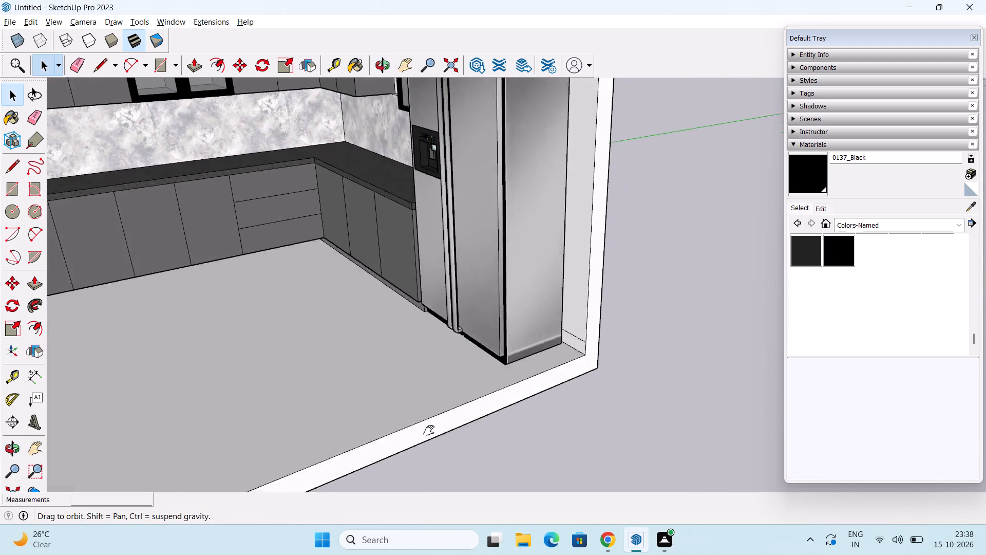
middle_drag(429, 431, 425, 450)
click(482, 320)
middle_drag(503, 329, 505, 378)
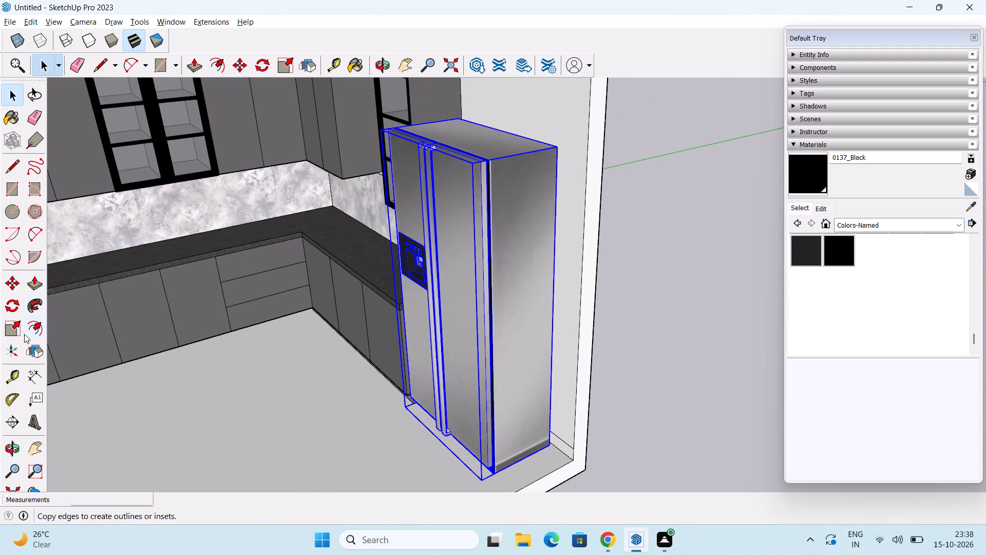
click(11, 337)
drag(432, 310, 410, 313)
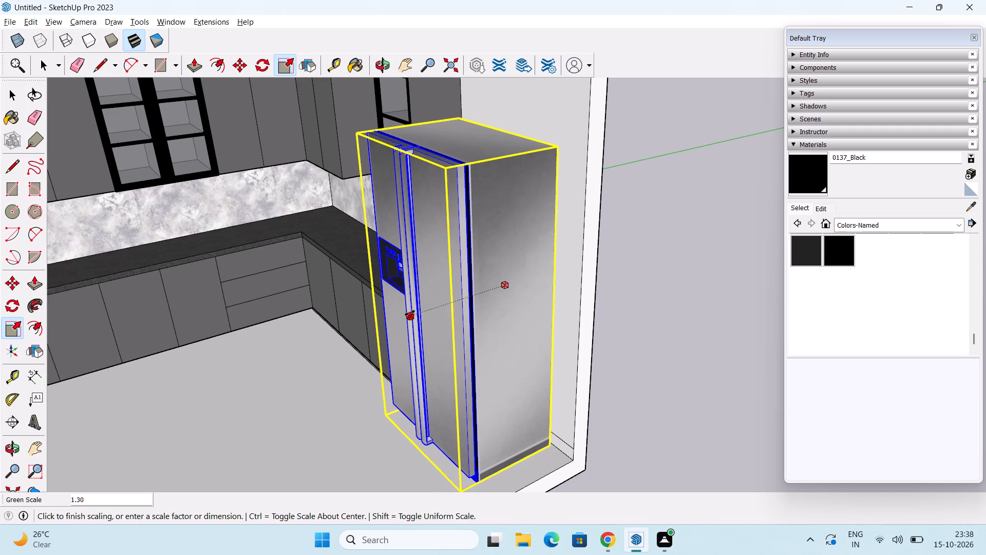
drag(410, 313, 408, 312)
key(space)
click(608, 304)
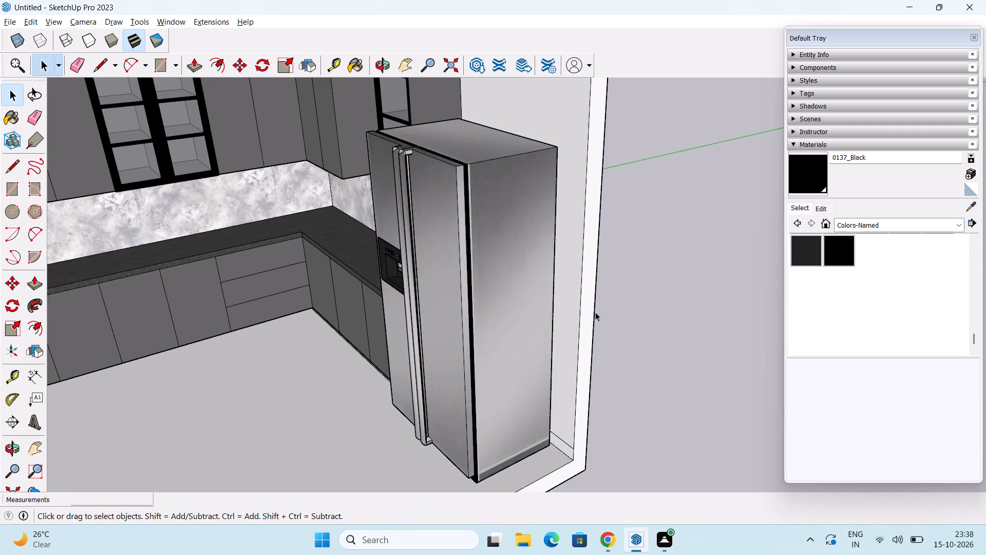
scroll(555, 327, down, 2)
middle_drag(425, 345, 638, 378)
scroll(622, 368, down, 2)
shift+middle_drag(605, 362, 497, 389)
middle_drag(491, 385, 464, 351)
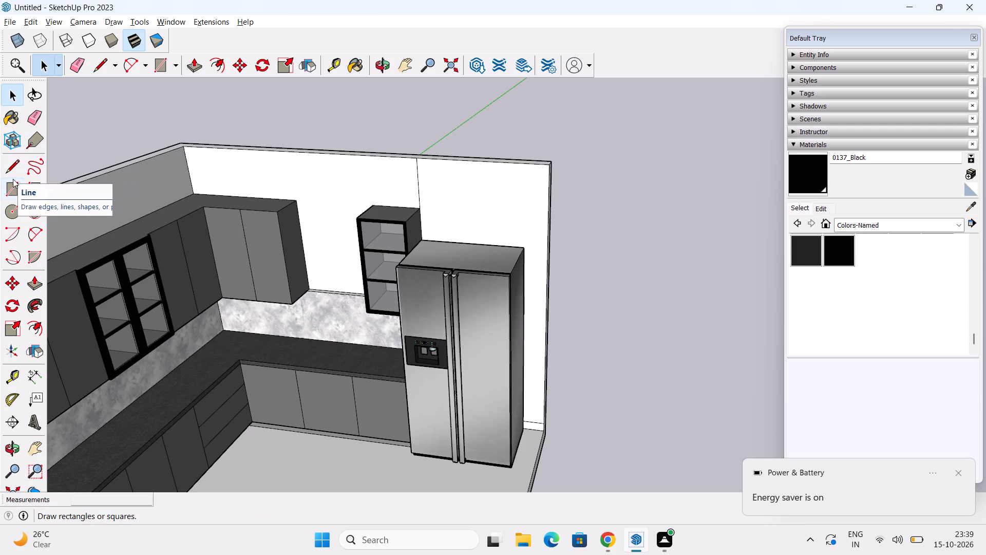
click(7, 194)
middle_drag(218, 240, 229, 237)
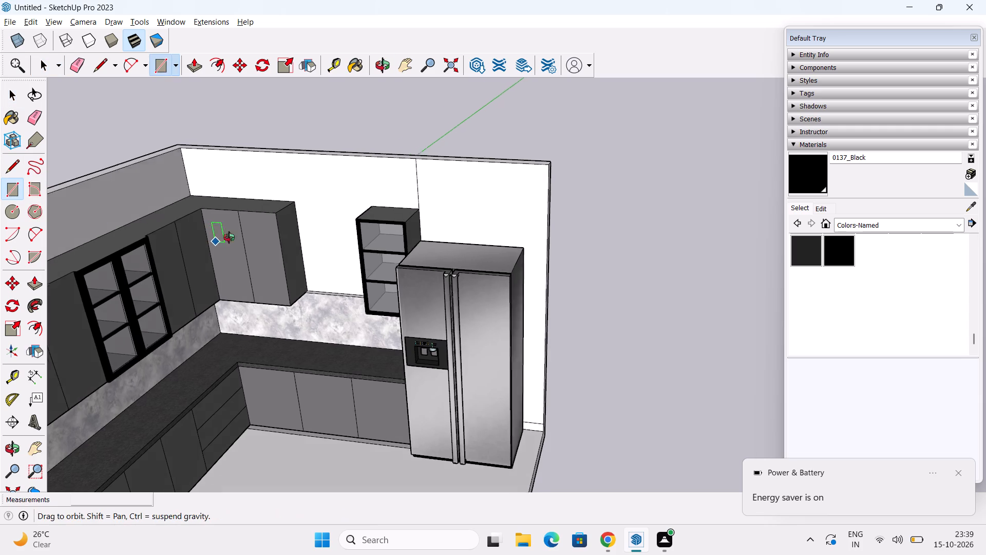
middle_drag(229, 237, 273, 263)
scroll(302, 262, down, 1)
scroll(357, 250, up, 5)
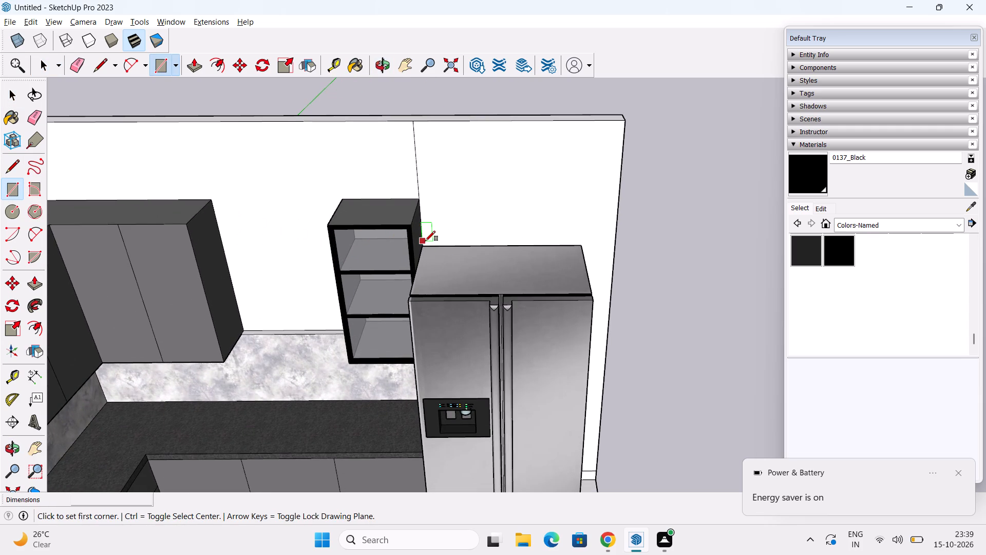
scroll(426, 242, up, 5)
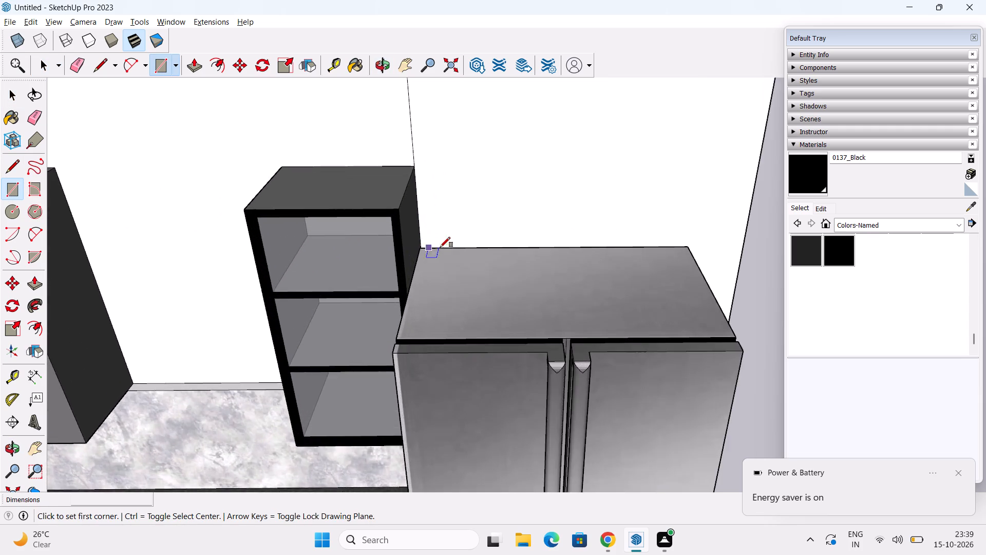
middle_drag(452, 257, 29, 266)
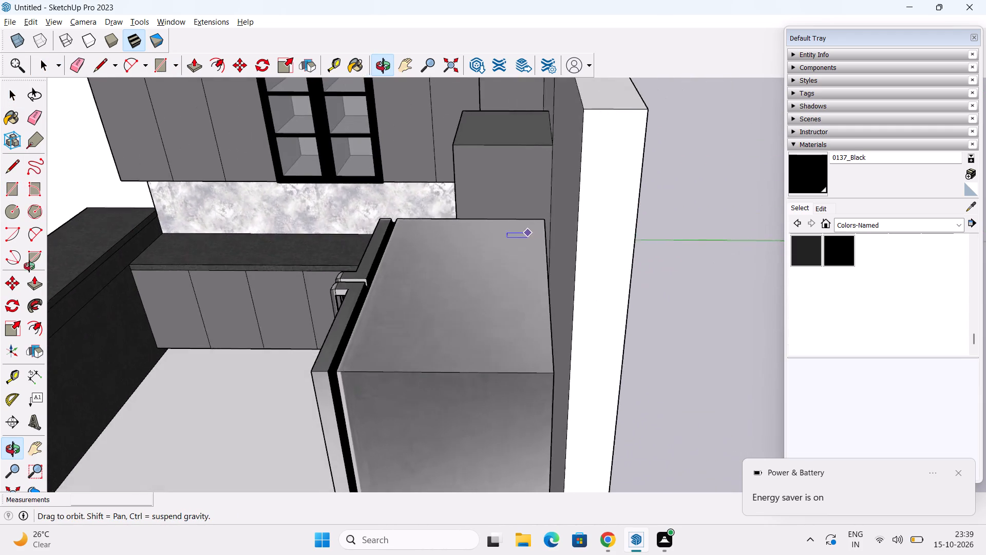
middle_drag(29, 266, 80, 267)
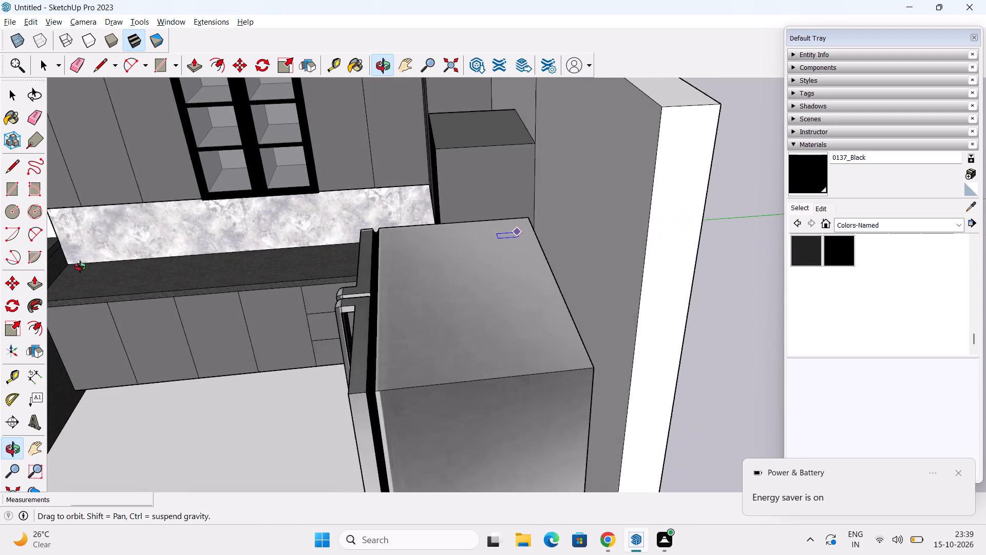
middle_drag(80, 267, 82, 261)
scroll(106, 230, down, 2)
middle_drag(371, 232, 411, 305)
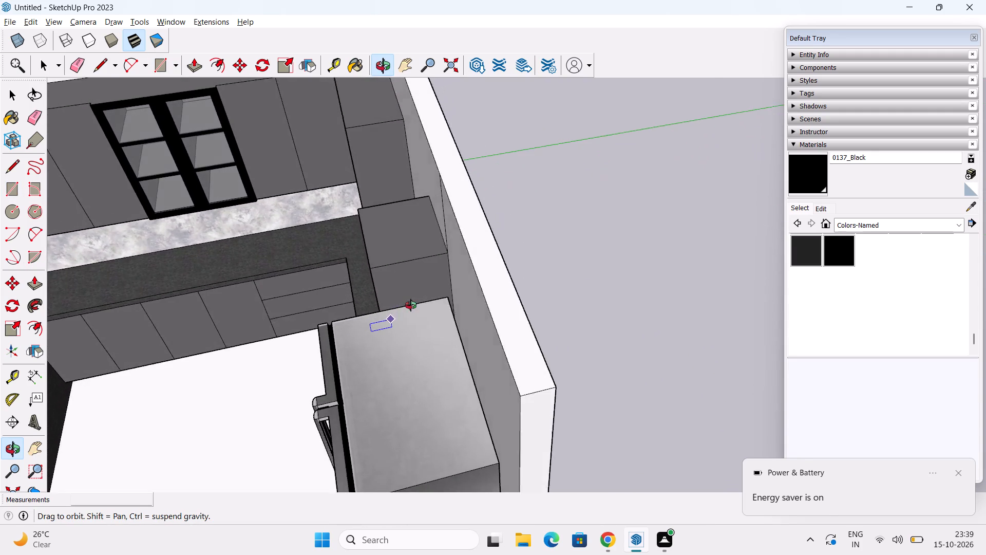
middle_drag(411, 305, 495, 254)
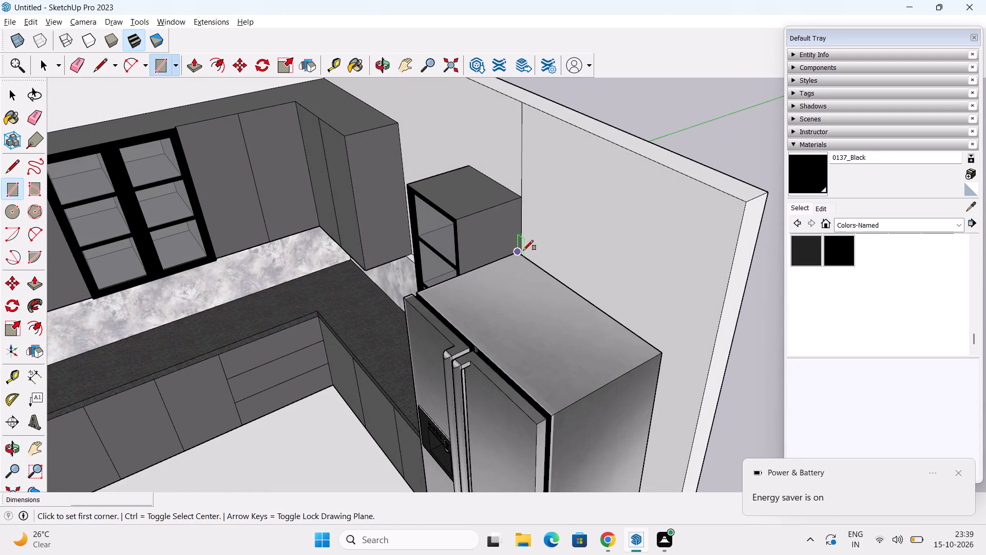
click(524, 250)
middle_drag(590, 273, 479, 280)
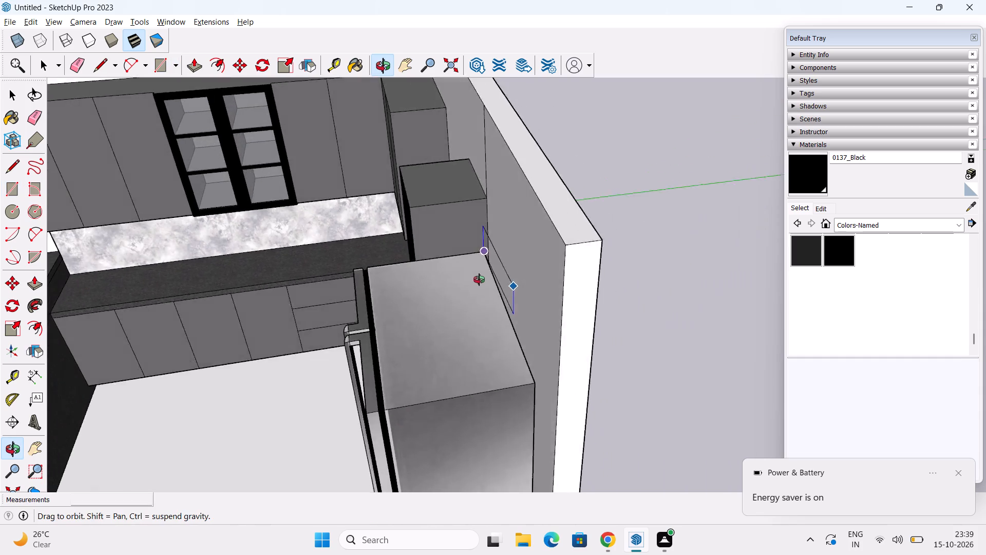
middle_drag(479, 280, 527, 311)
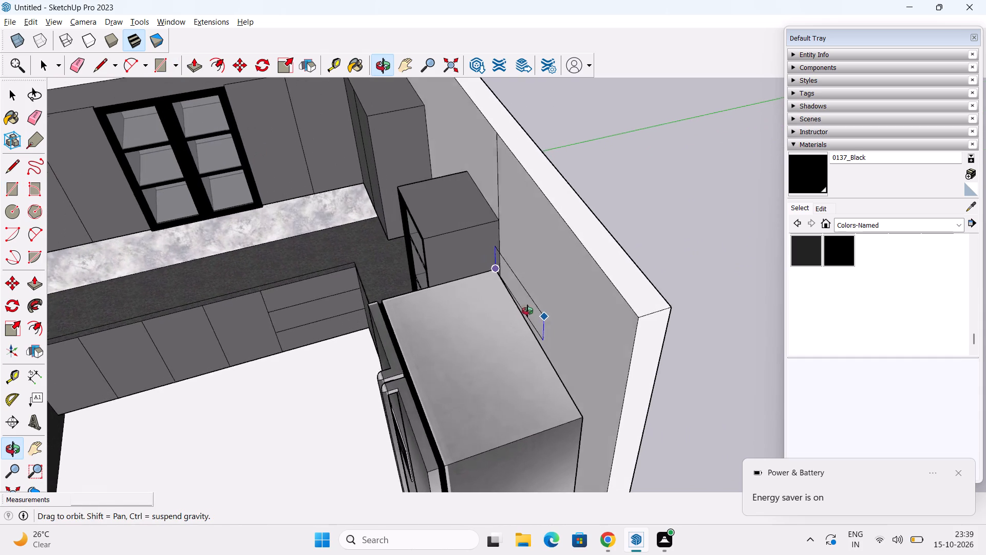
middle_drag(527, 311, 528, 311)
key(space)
Move the refrigerator about 1" by its lower back corner to meet the wall, and deselect it.
middle_drag(520, 334, 519, 322)
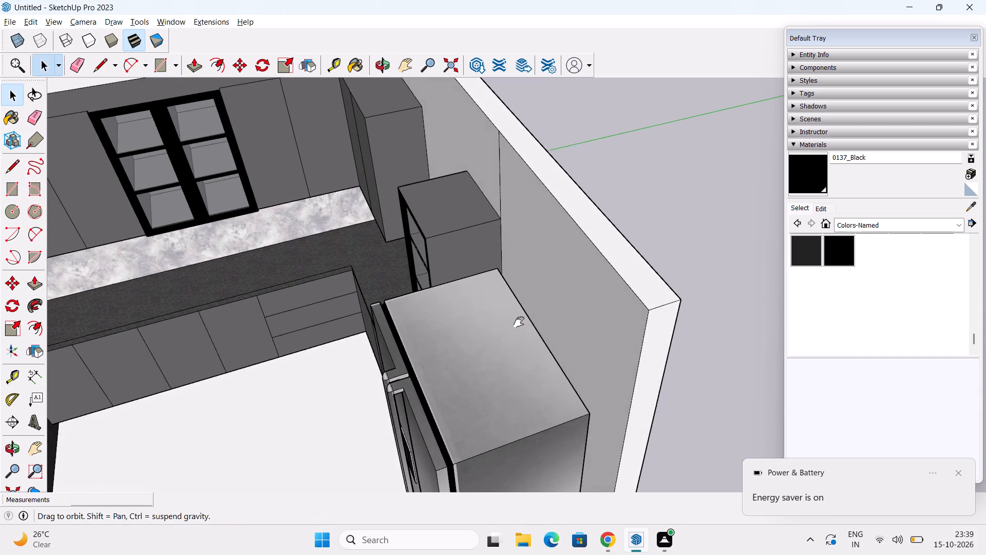
middle_drag(519, 322, 476, 197)
middle_drag(485, 323, 444, 140)
middle_drag(470, 310, 431, 238)
scroll(454, 326, up, 6)
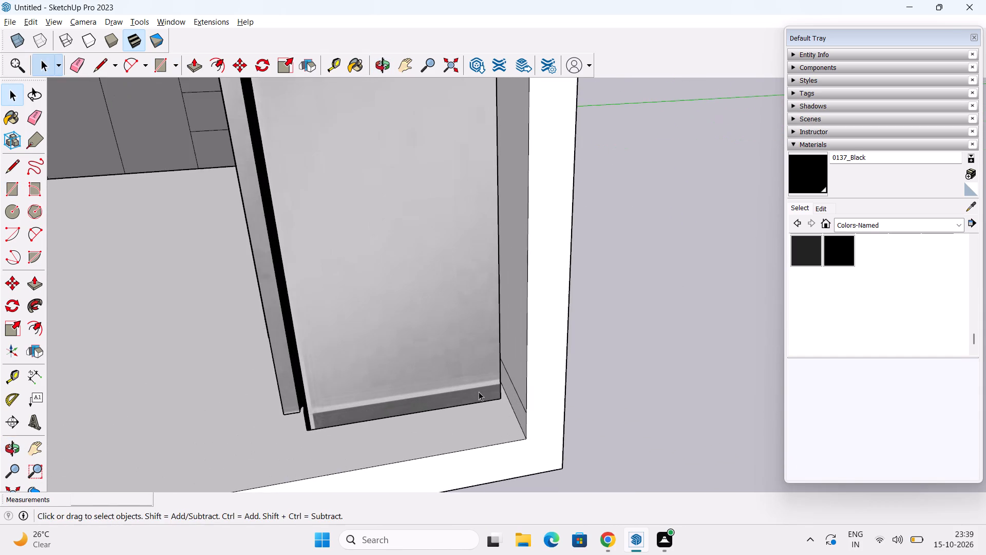
middle_drag(515, 448, 472, 403)
scroll(457, 379, up, 5)
click(421, 311)
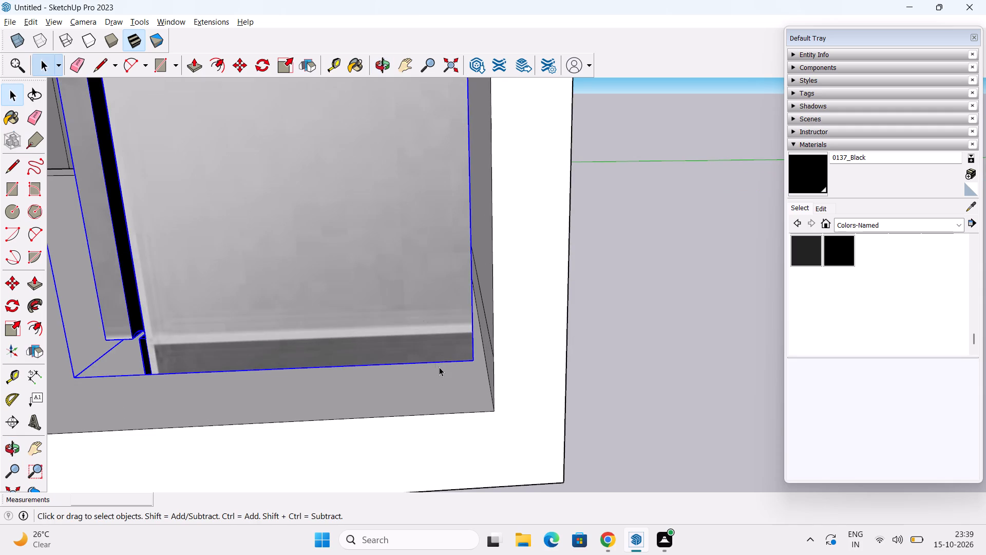
scroll(439, 367, up, 5)
key(m)
scroll(450, 376, up, 4)
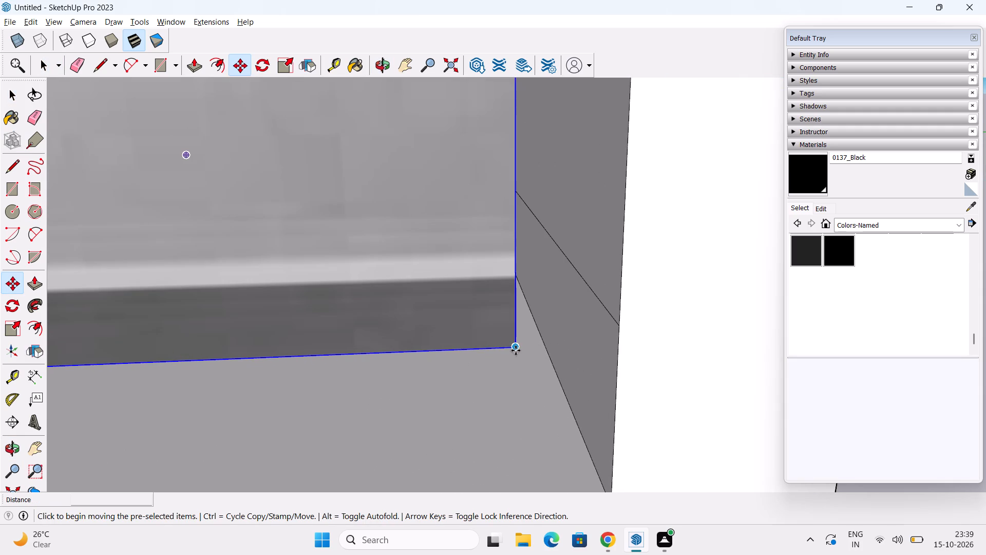
click(516, 350)
click(545, 345)
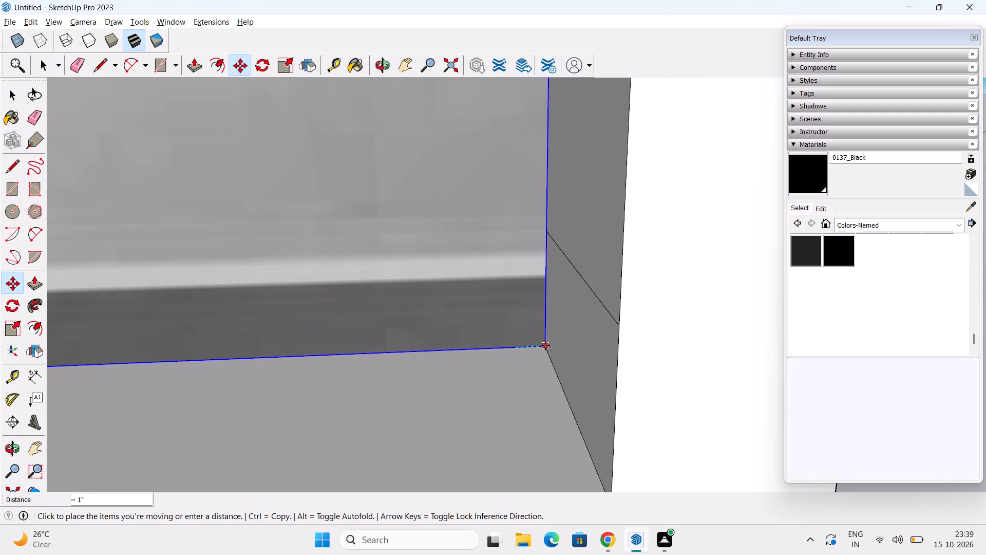
scroll(545, 345, down, 14)
key(space)
scroll(535, 328, down, 4)
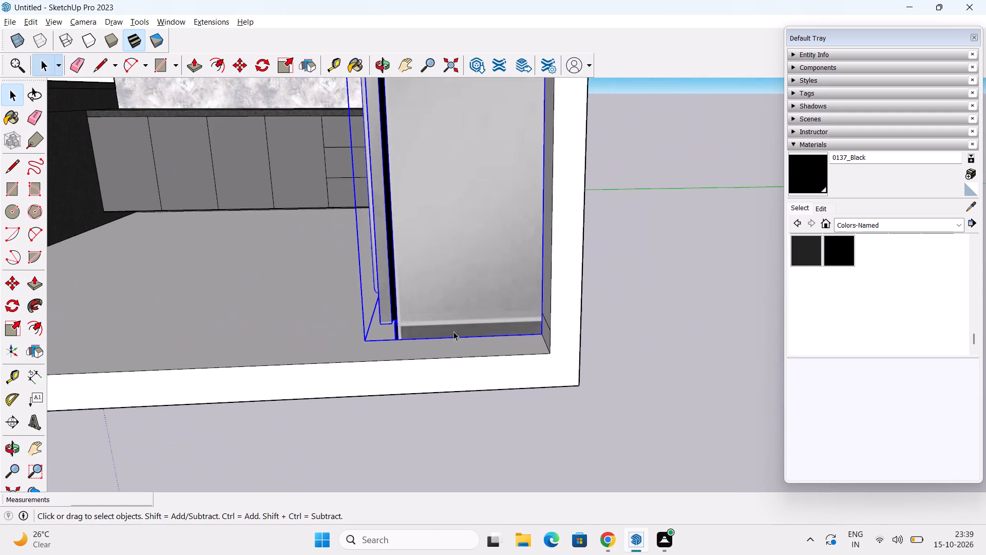
middle_drag(450, 323, 514, 355)
click(623, 476)
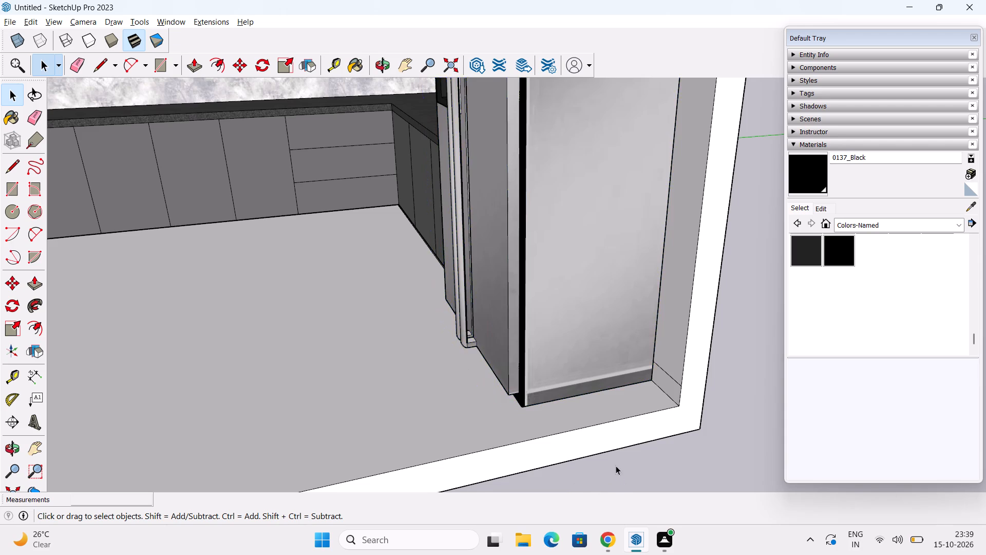
Draw a rectangle about 3' 6" by 1' 5" on the wall directly above the refrigerator, matching its width.
scroll(545, 352, down, 3)
middle_drag(476, 320, 561, 379)
scroll(557, 354, down, 2)
middle_drag(536, 327, 435, 404)
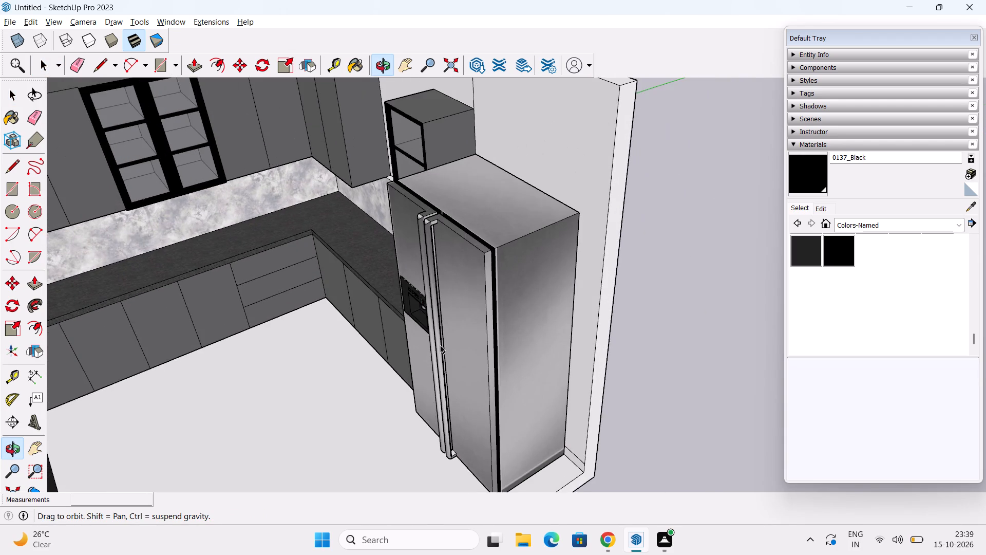
middle_drag(440, 308, 324, 459)
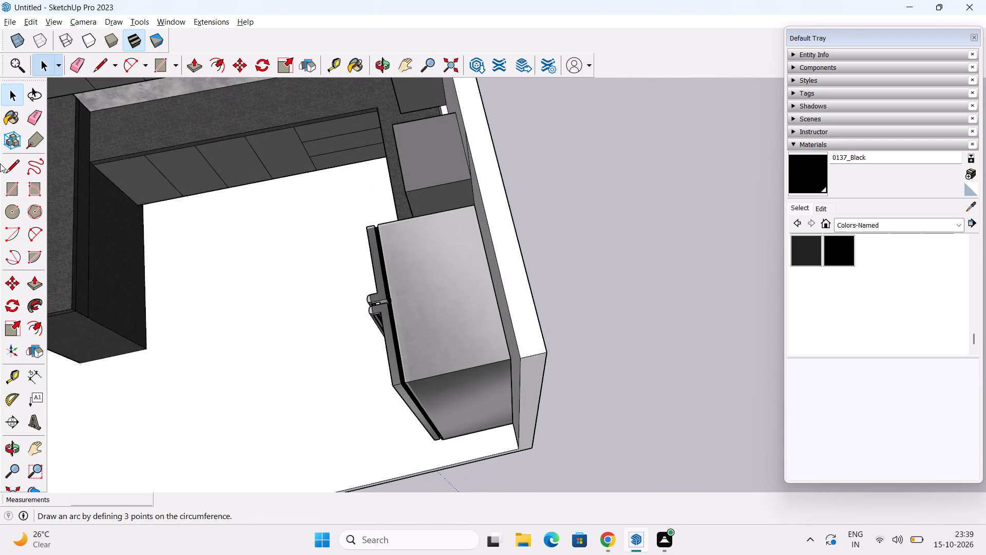
click(10, 192)
middle_drag(227, 311, 444, 302)
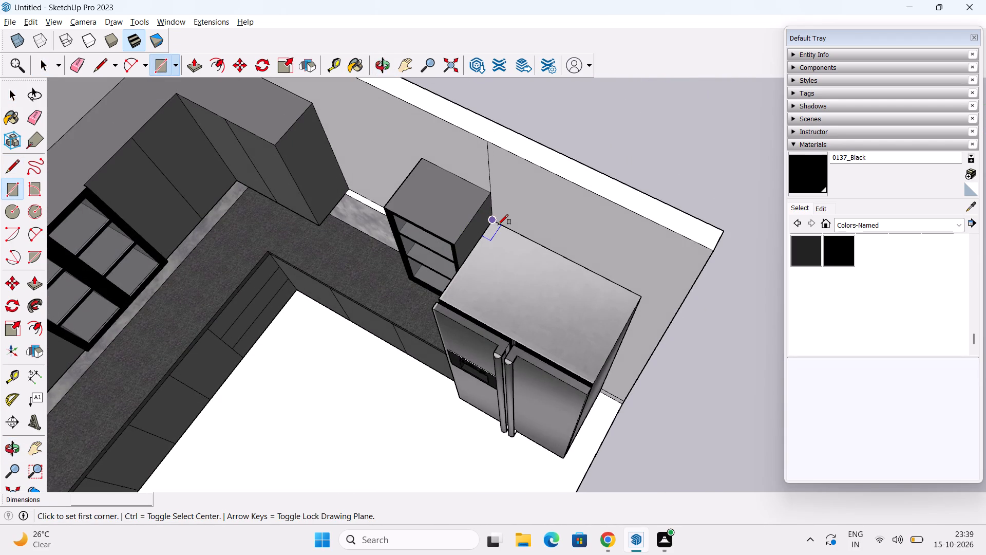
click(495, 224)
middle_drag(597, 270, 657, 90)
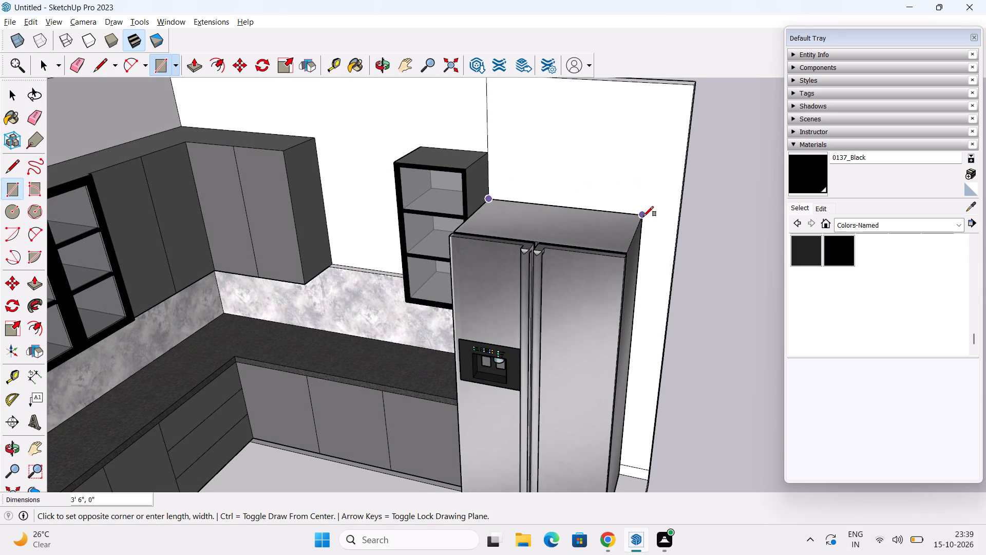
click(659, 147)
key(space)
Push/Pull the rectangle above the refrigerator out 1' 4", plus about 11 5/16" more toward the refrigerator's front.
middle_drag(573, 212, 564, 211)
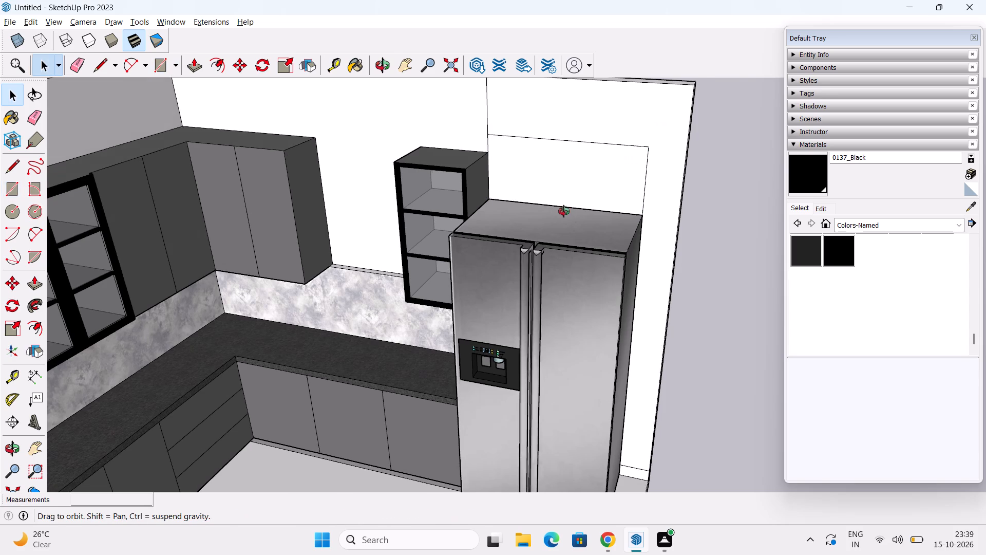
middle_drag(564, 211, 492, 216)
key(p)
click(546, 172)
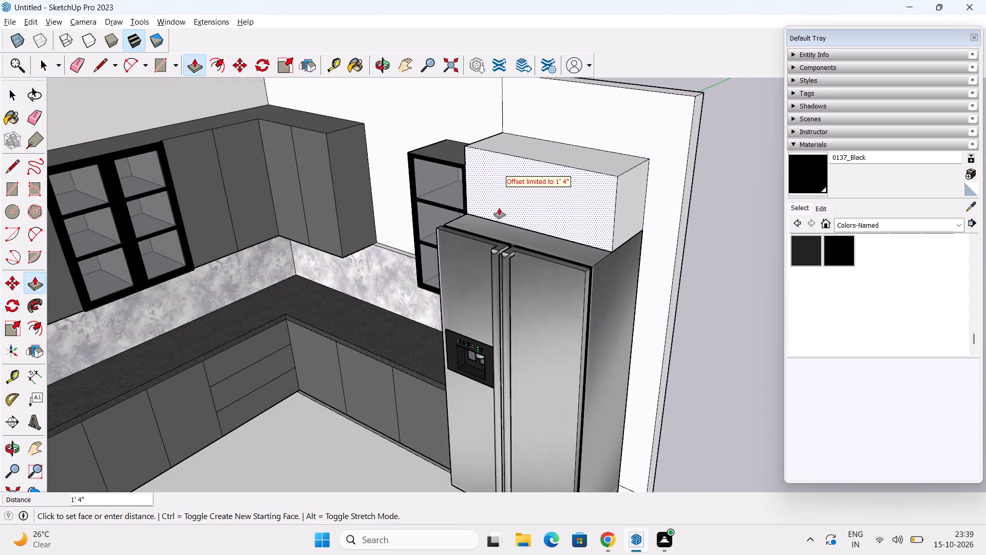
click(518, 204)
click(530, 201)
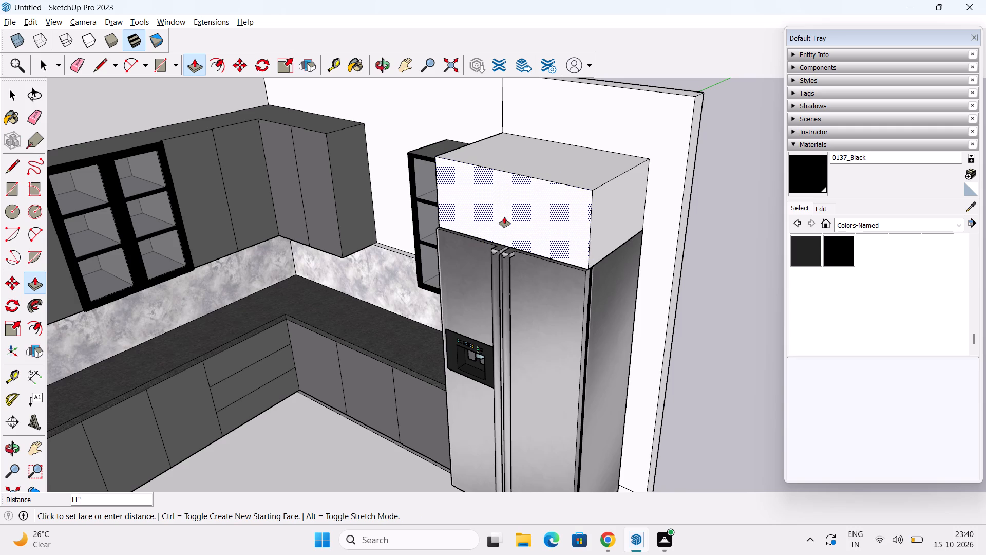
click(503, 217)
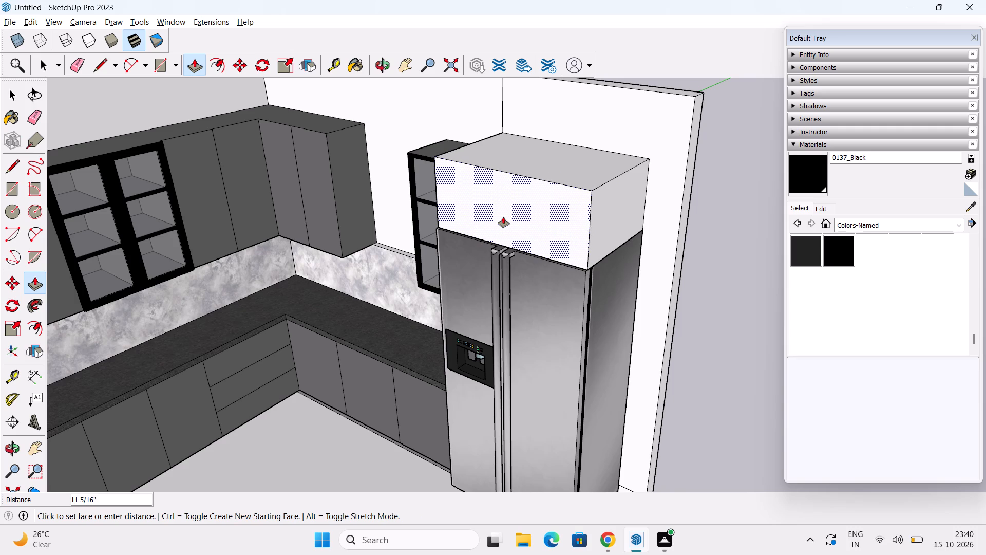
key(space)
Erase the leftover edge on the side of the new box, beside the open black shelf unit.
middle_drag(492, 268, 497, 259)
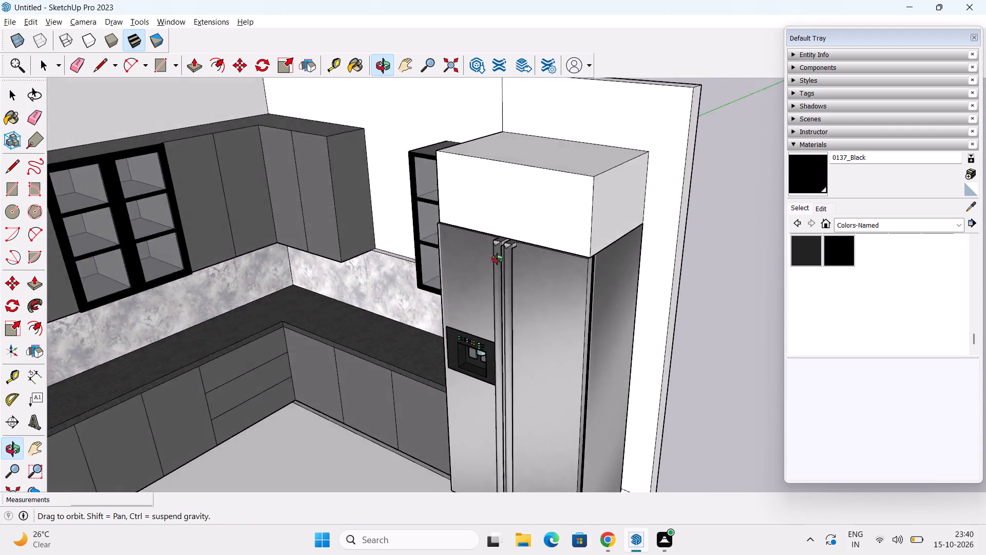
middle_drag(497, 259, 615, 280)
scroll(546, 232, up, 4)
middle_drag(538, 227, 520, 231)
middle_drag(518, 213, 558, 199)
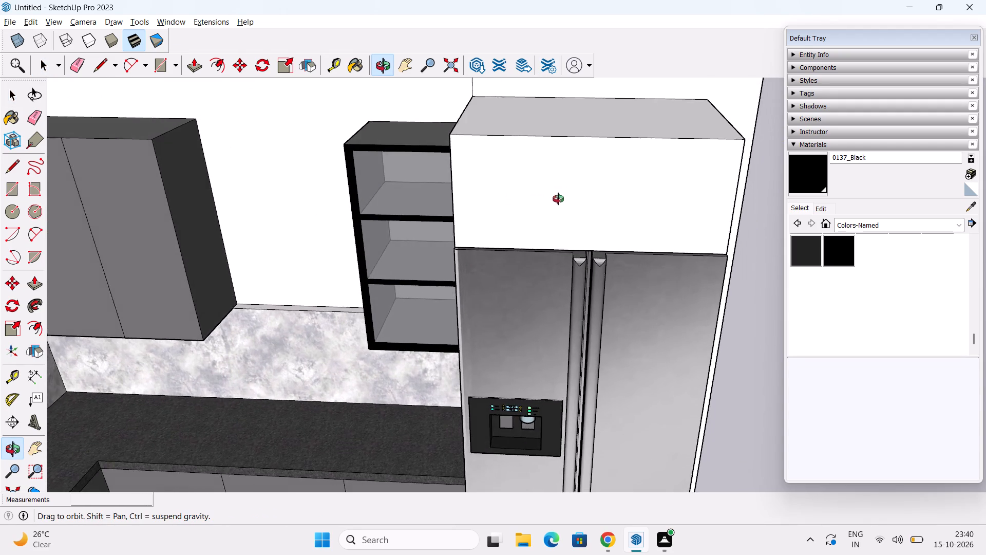
middle_drag(558, 199, 610, 203)
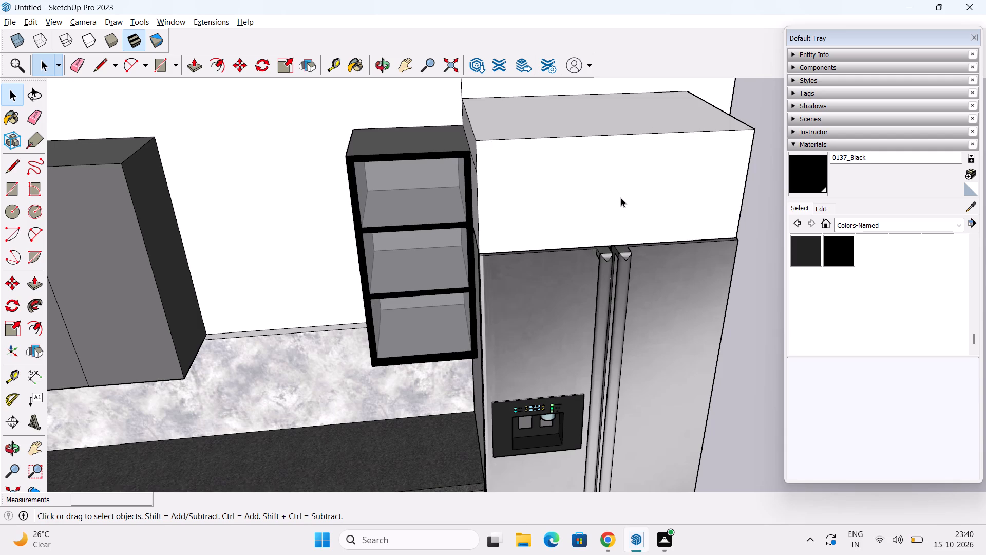
middle_drag(587, 227, 638, 203)
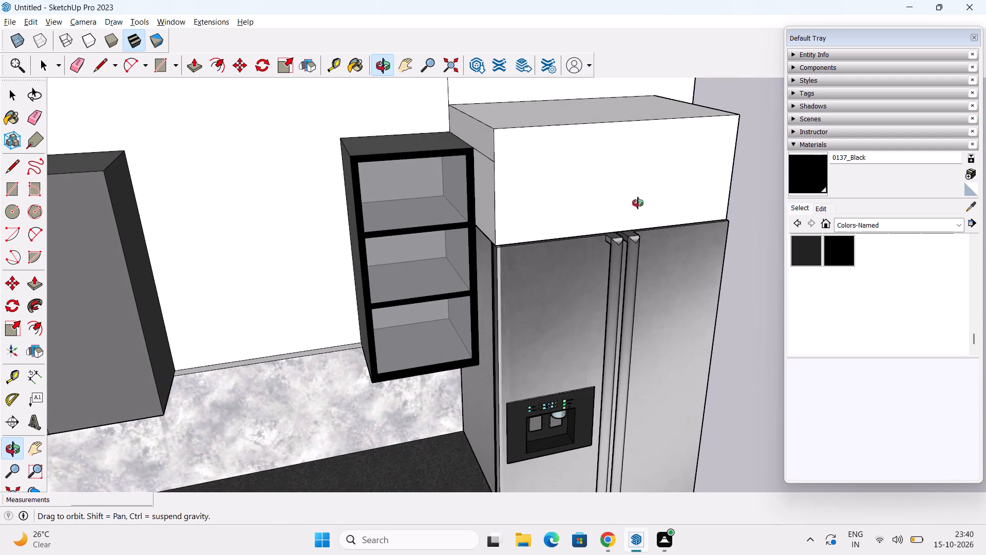
middle_drag(638, 203, 638, 203)
key(e)
click(485, 156)
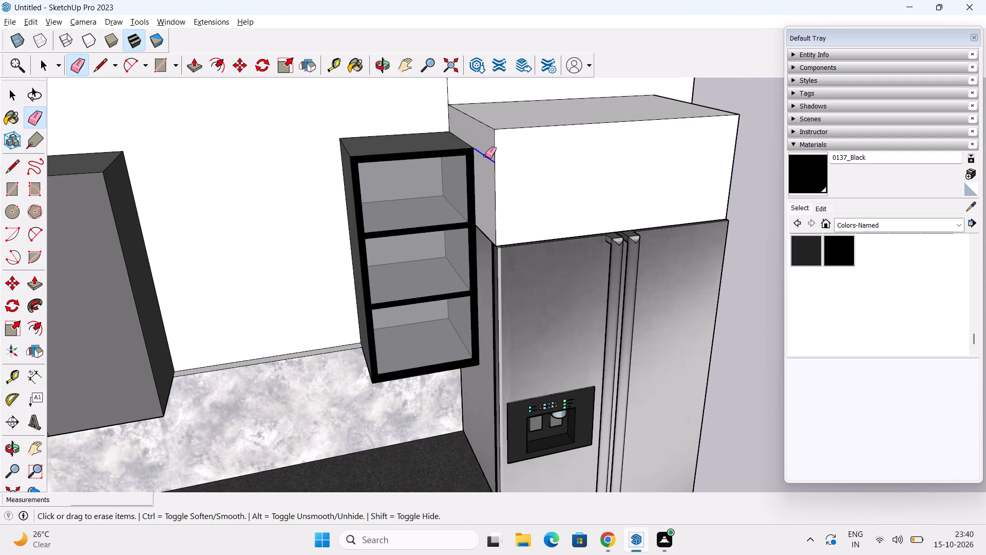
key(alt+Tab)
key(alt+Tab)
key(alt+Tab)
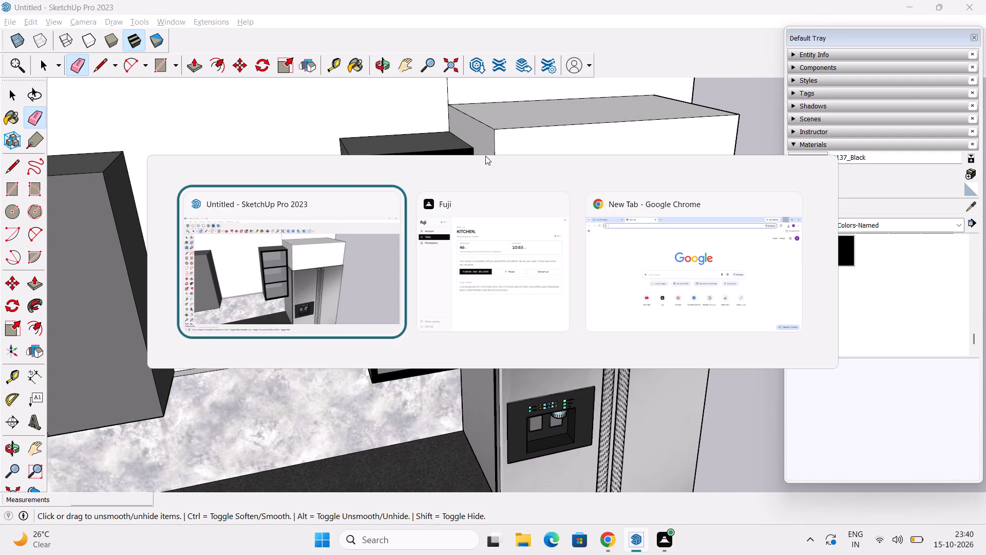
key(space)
Offset the front face outline of the box above the refrigerator inward by 1".
middle_drag(483, 229, 467, 227)
middle_drag(534, 184, 469, 177)
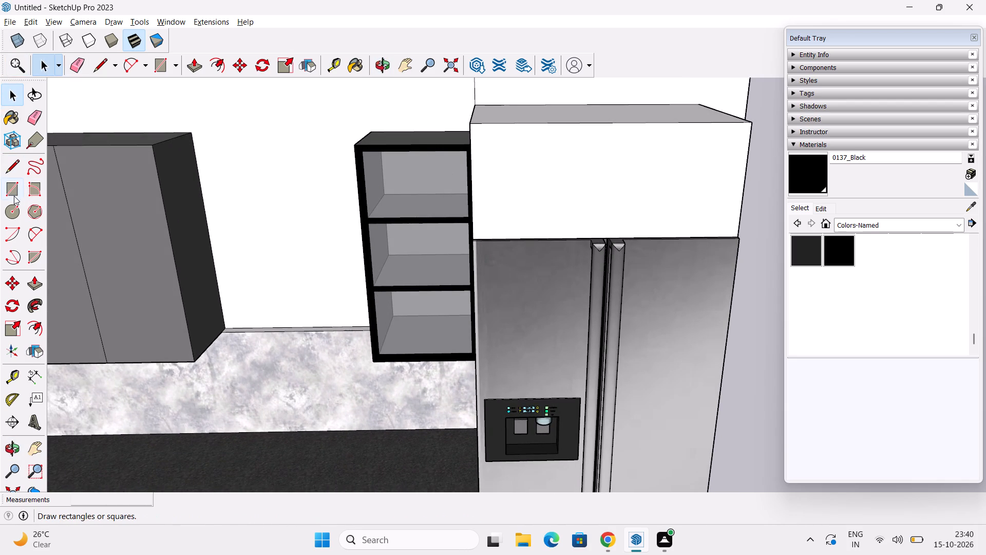
click(33, 326)
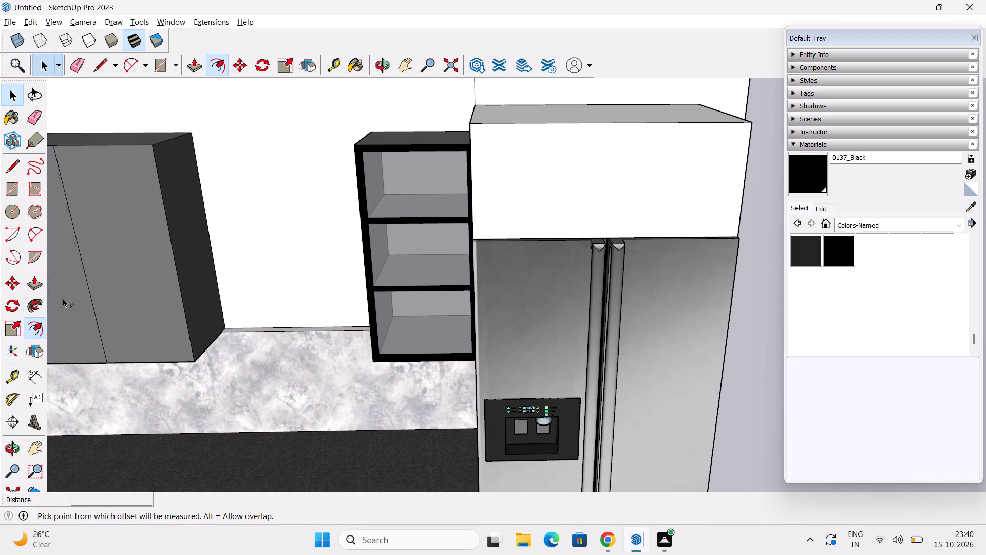
click(476, 174)
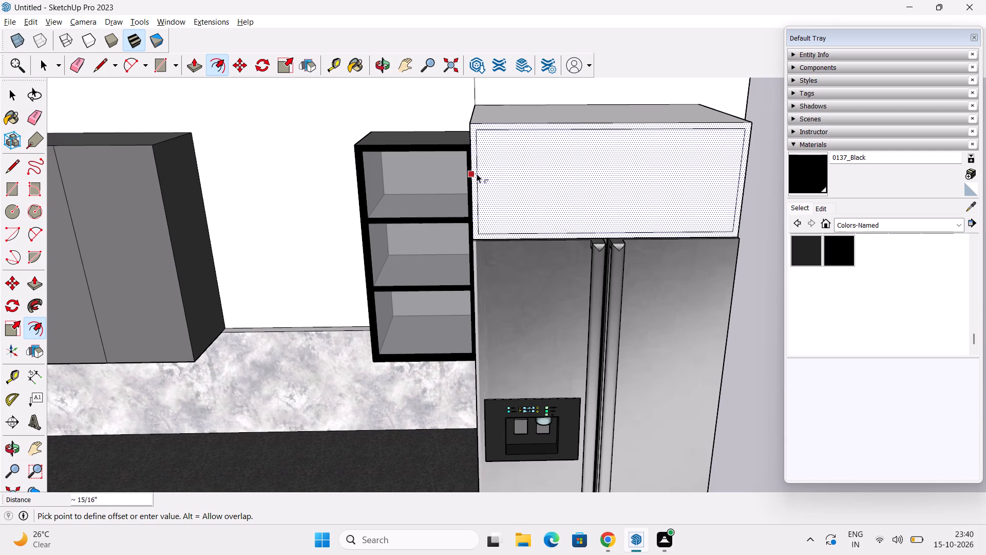
key(2)
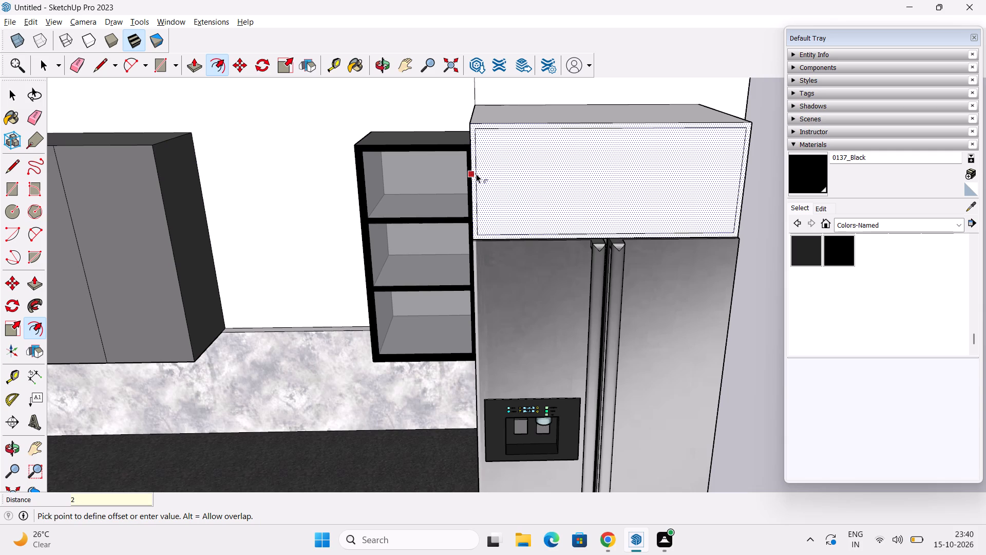
key(shift+quotedbl)
key(Return)
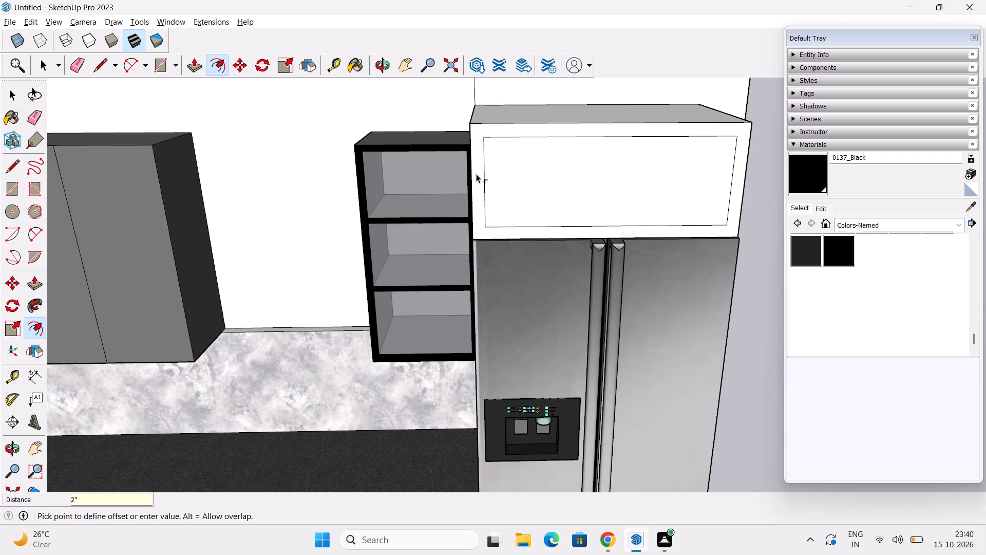
text(1")
key(Return)
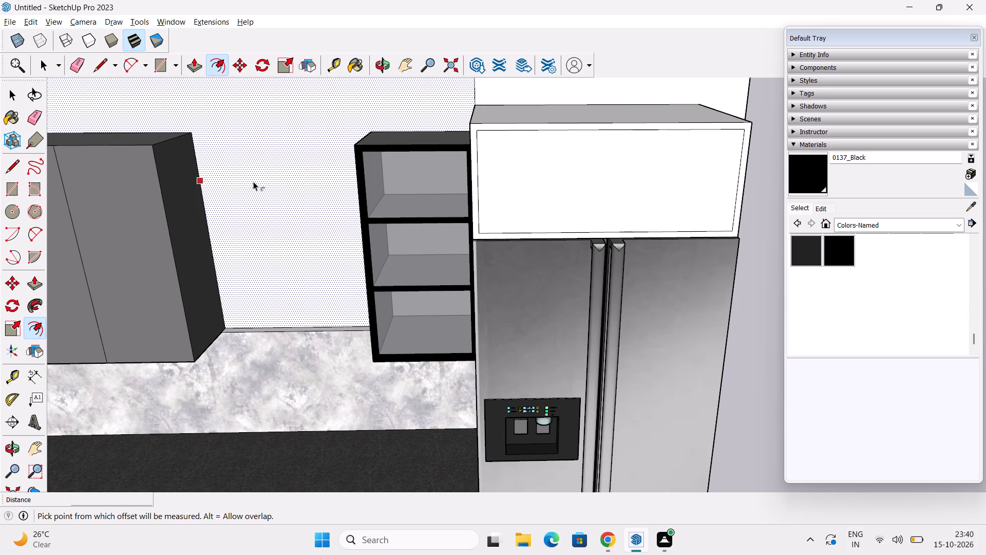
key(space)
Draw a vertical line about 1' 3 13/16" between the midpoints of the inner front panel's top and bottom edges, dividing it into two doors.
middle_drag(275, 233, 291, 229)
key(l)
scroll(463, 201, up, 2)
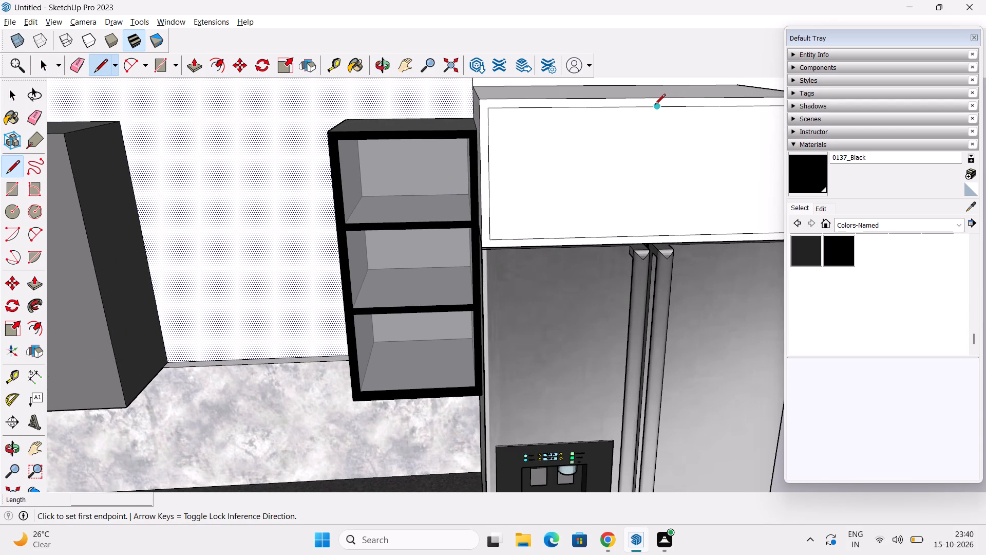
drag(655, 105, 655, 112)
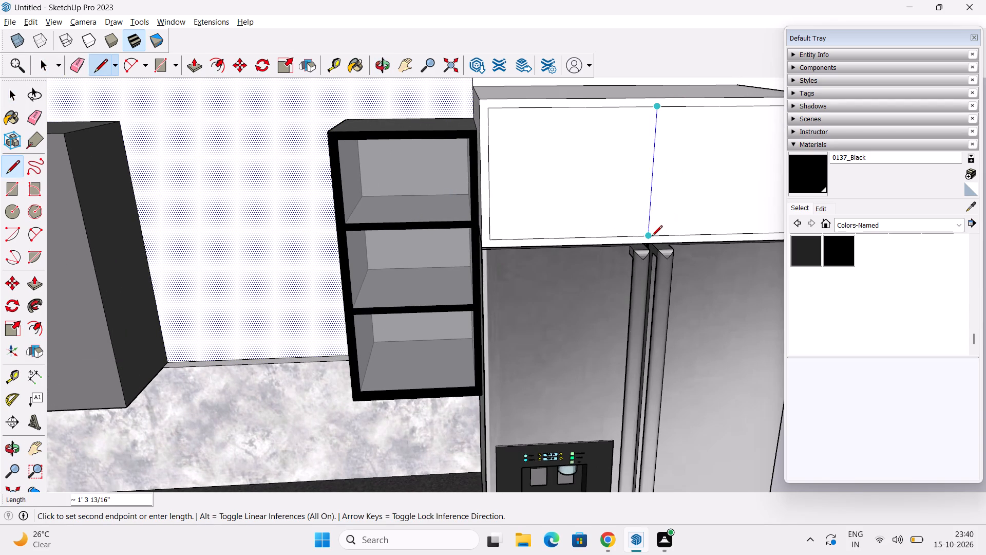
click(652, 237)
scroll(652, 237, down, 3)
key(space)
Paint the two door panels above the refrigerator with 0134_DimGray.
middle_drag(642, 264, 436, 173)
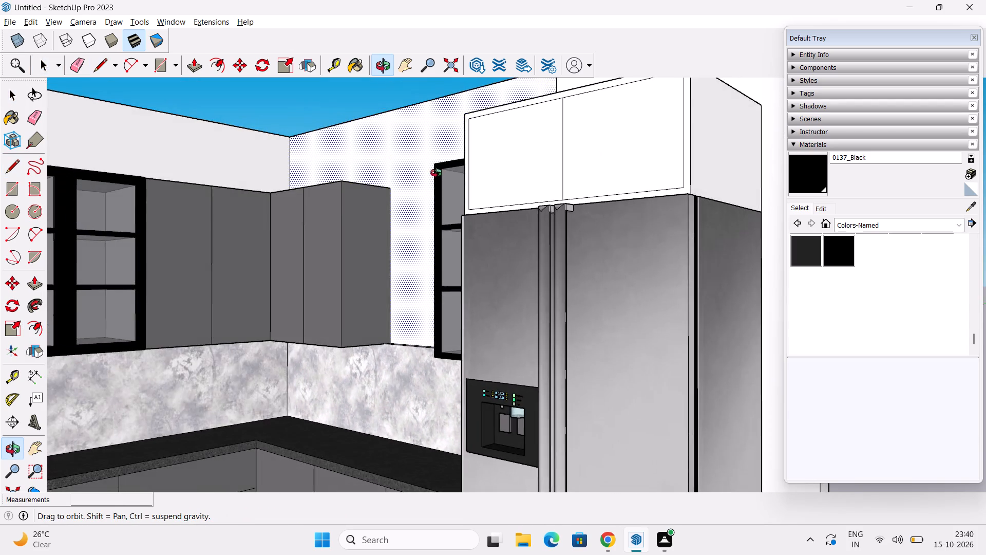
middle_drag(436, 173, 458, 164)
scroll(561, 147, down, 3)
middle_drag(566, 164, 646, 221)
scroll(820, 293, up, 1)
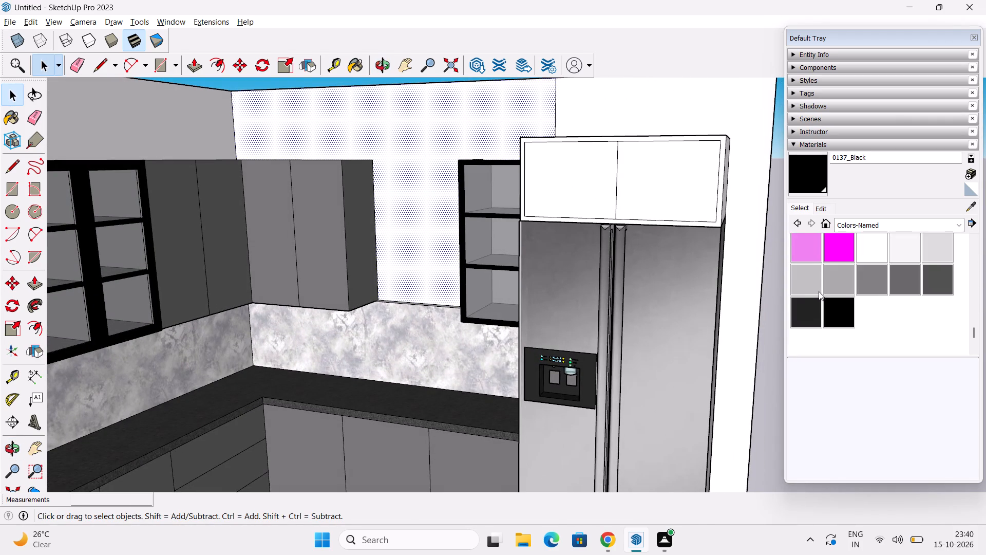
click(901, 287)
click(589, 168)
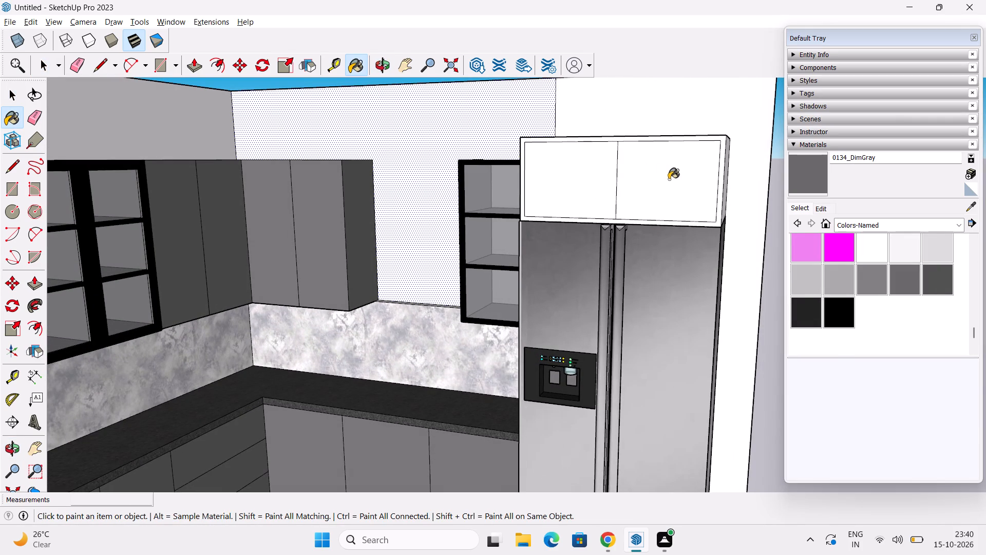
click(676, 180)
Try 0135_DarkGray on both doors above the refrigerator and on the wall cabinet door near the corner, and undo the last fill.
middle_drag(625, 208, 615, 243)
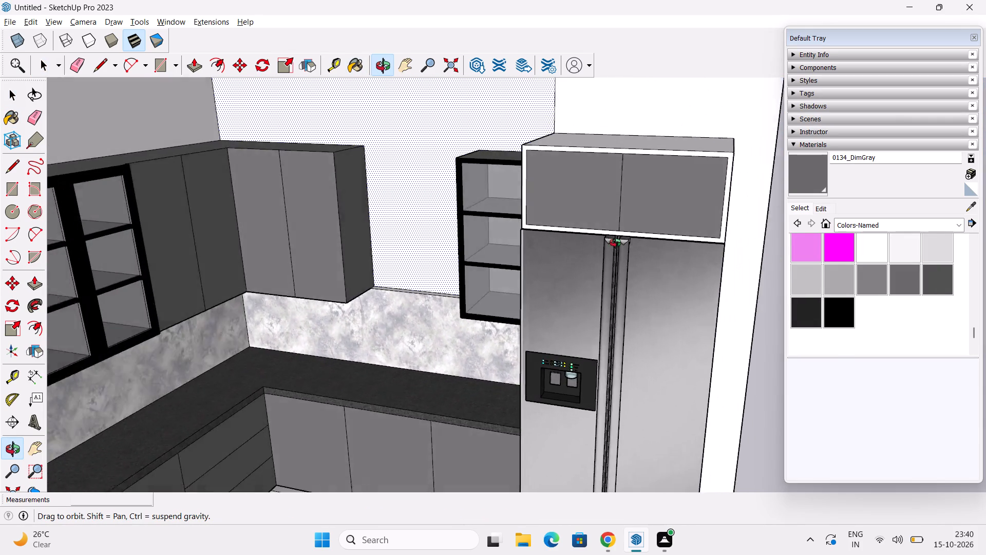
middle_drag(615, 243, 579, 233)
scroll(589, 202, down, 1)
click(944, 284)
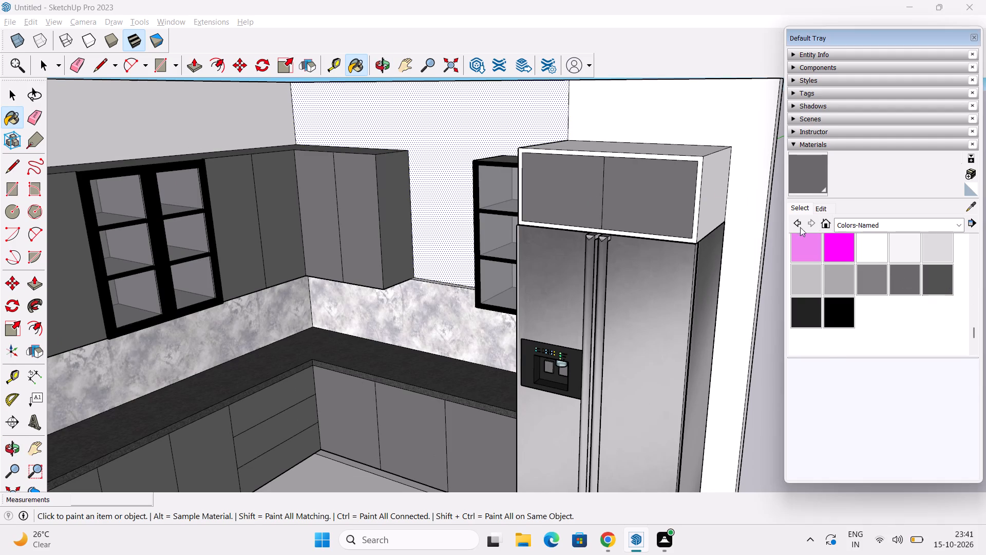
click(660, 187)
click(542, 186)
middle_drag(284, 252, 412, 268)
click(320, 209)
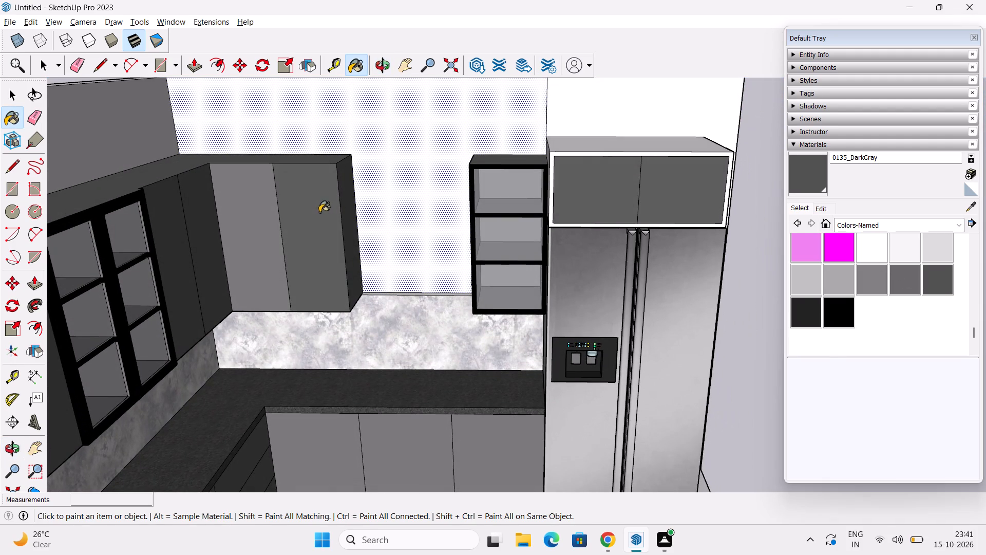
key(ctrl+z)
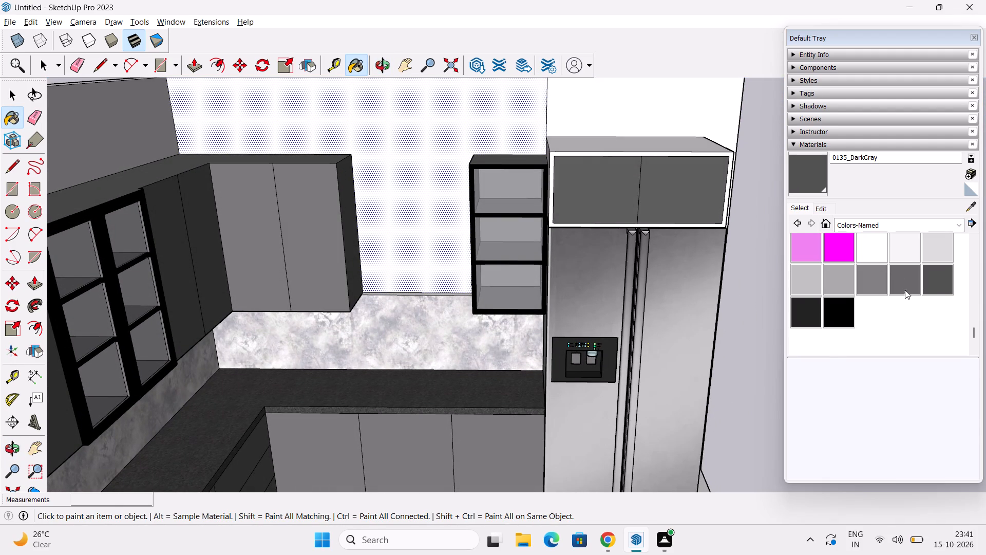
Repaint both door panels above the refrigerator with 0134_DimGray.
click(902, 283)
click(572, 188)
click(693, 210)
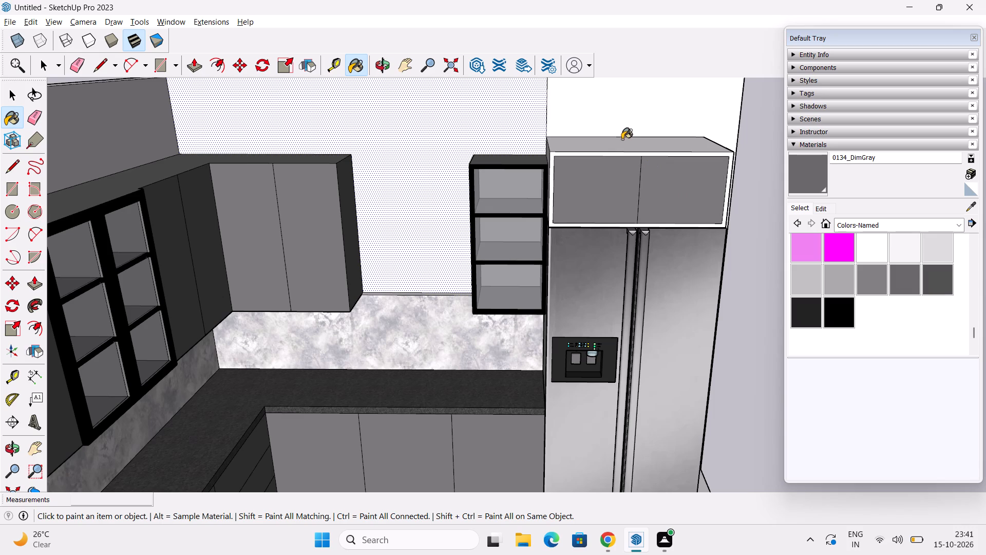
Paint the top, both sides and the front frame of the cabinet above the refrigerator with 0134_DimGray.
click(622, 141)
middle_drag(551, 229, 612, 220)
scroll(602, 224, up, 2)
middle_drag(575, 238, 684, 237)
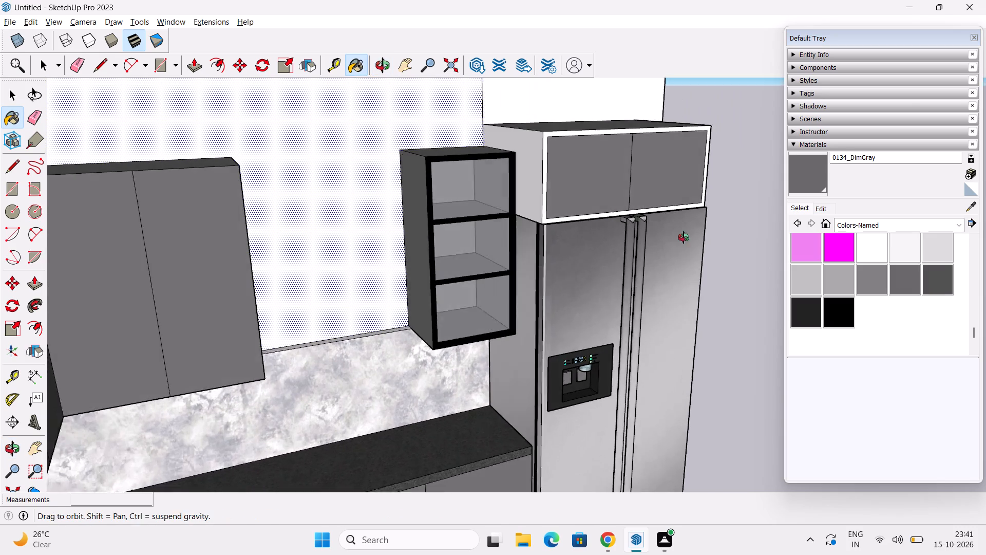
middle_drag(684, 237, 698, 239)
click(526, 139)
middle_drag(567, 295, 467, 288)
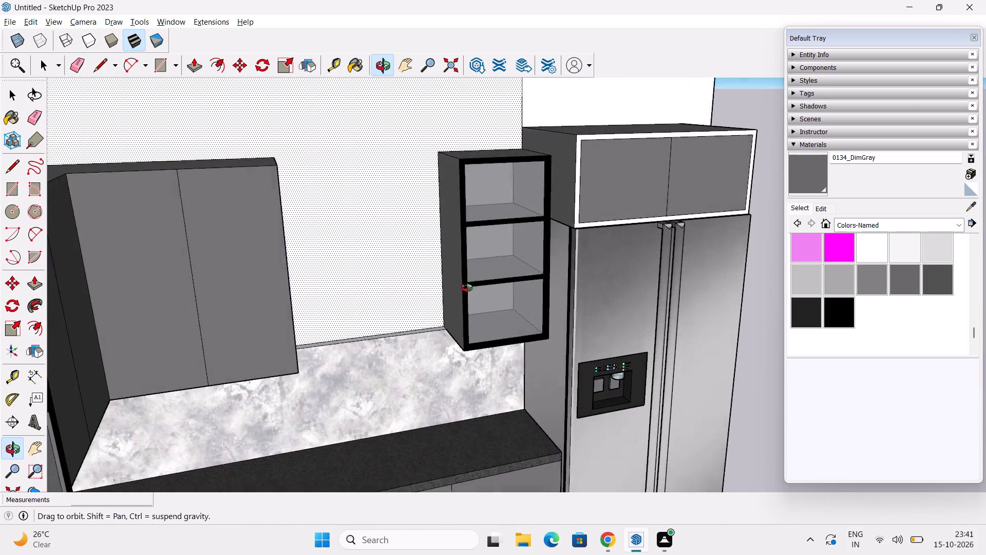
middle_drag(467, 288, 449, 280)
click(585, 203)
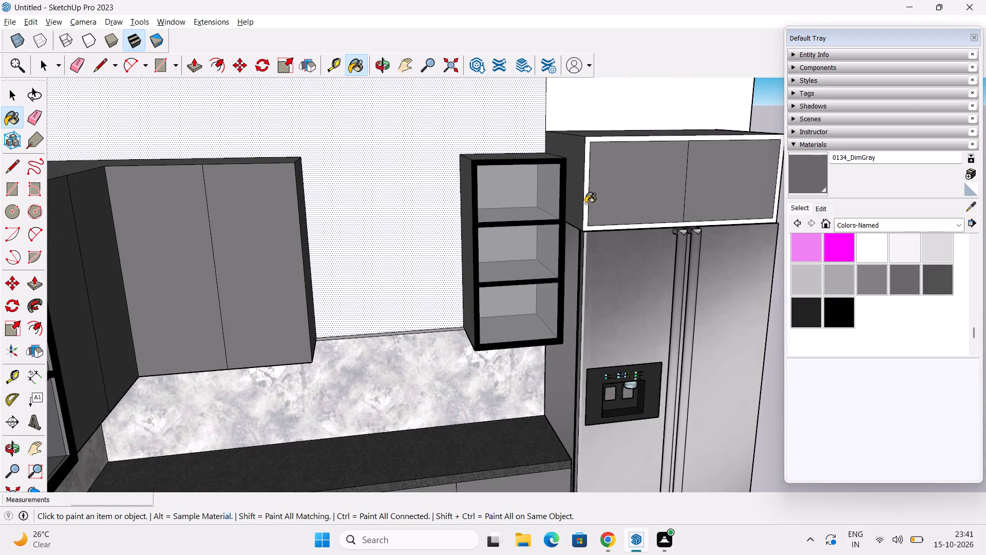
scroll(589, 203, down, 2)
middle_drag(606, 237, 400, 166)
scroll(430, 172, down, 2)
middle_drag(544, 260, 351, 211)
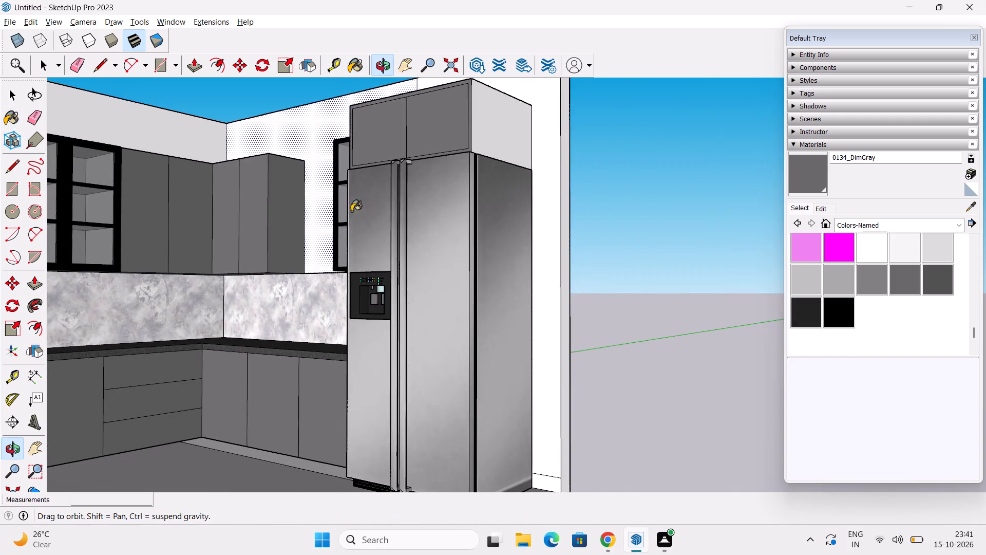
middle_drag(351, 211, 352, 214)
middle_drag(379, 209, 328, 309)
click(491, 191)
Examine the whole kitchen from above and from the peninsula side, clearing the wall face selection.
scroll(486, 192, down, 3)
middle_drag(454, 247, 486, 190)
scroll(487, 189, down, 2)
middle_drag(310, 270, 323, 218)
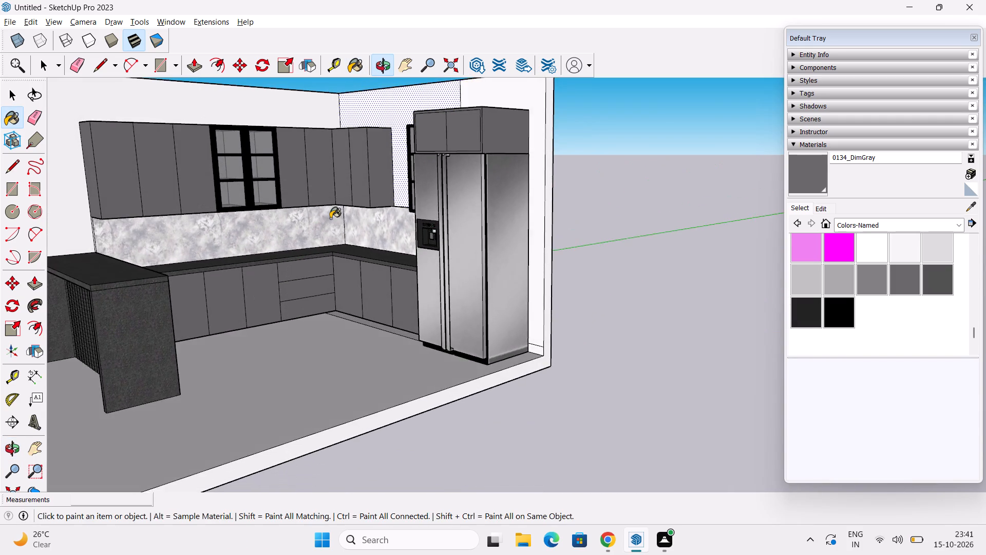
scroll(333, 197, down, 1)
middle_drag(337, 198, 368, 344)
scroll(314, 329, up, 2)
scroll(314, 329, down, 2)
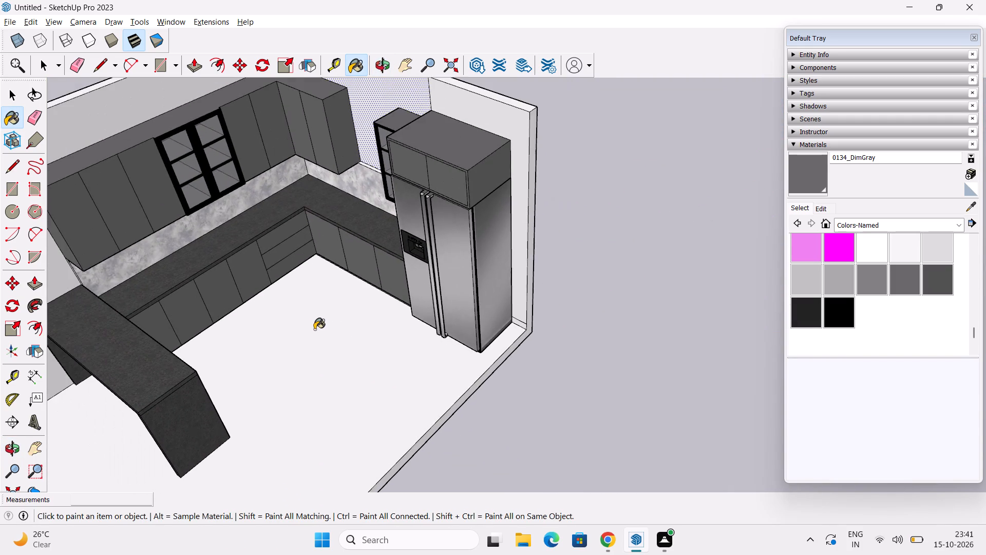
shift+middle_drag(299, 340, 376, 259)
middle_drag(342, 298, 457, 435)
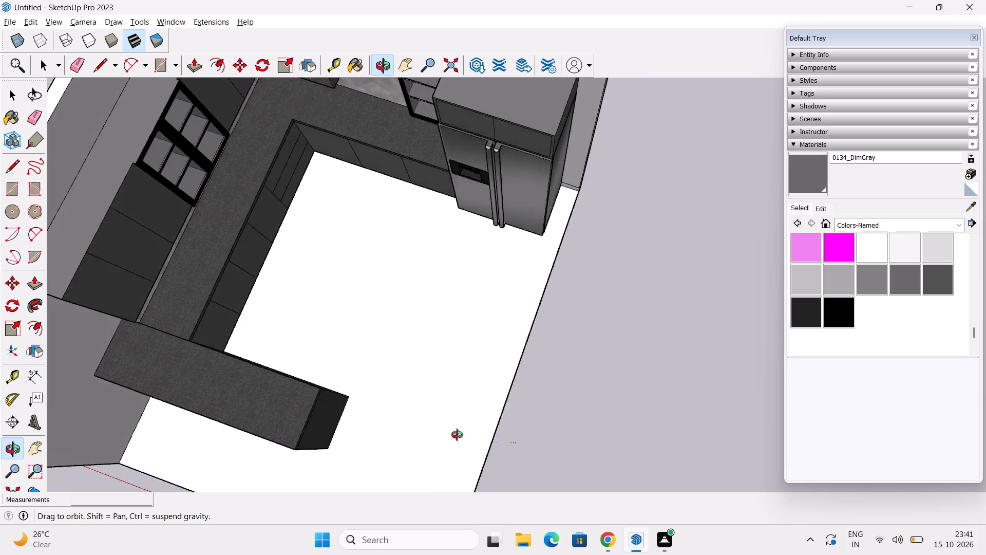
middle_drag(457, 435, 549, 410)
scroll(487, 359, down, 2)
middle_drag(480, 360, 500, 441)
shift+middle_drag(450, 408, 368, 213)
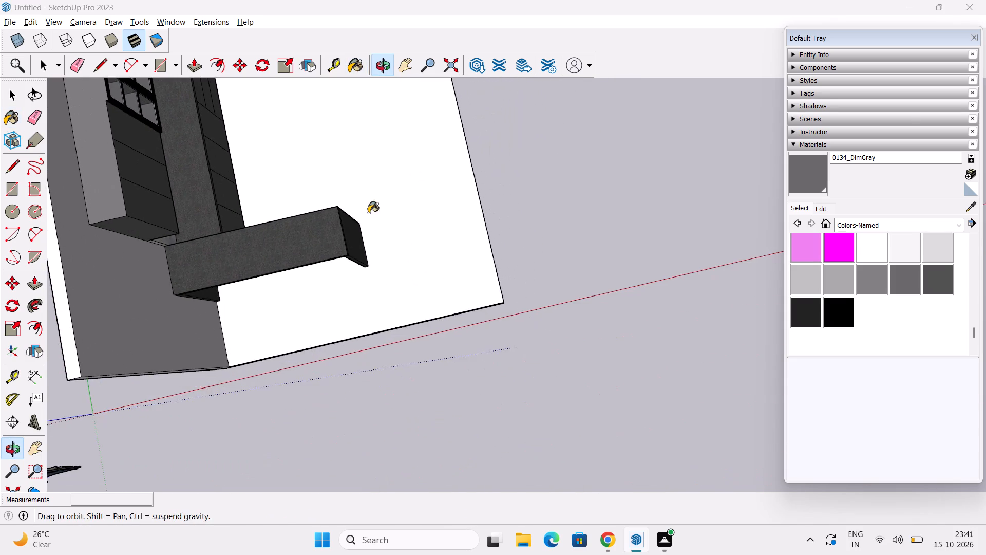
middle_drag(363, 219, 263, 208)
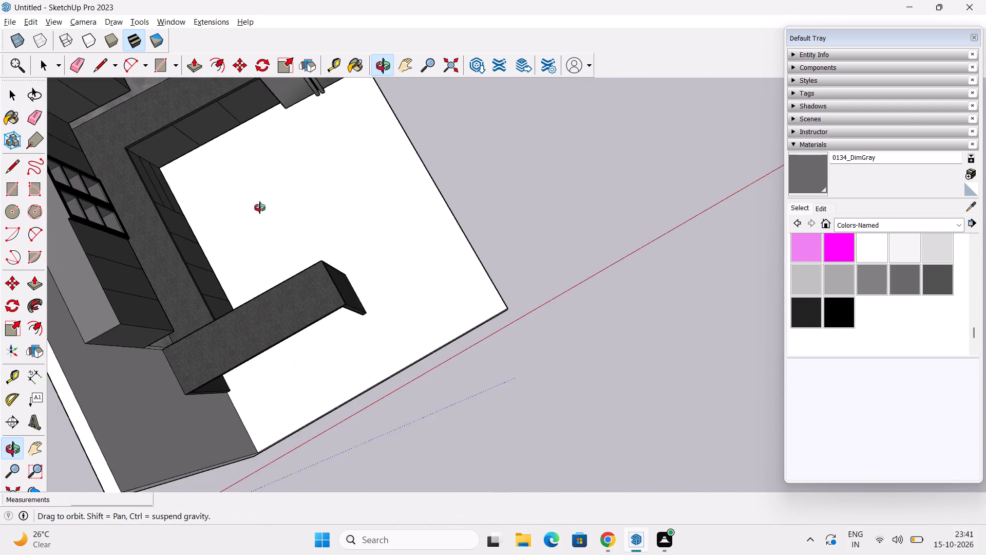
middle_drag(321, 290, 227, 146)
middle_drag(261, 252, 208, 172)
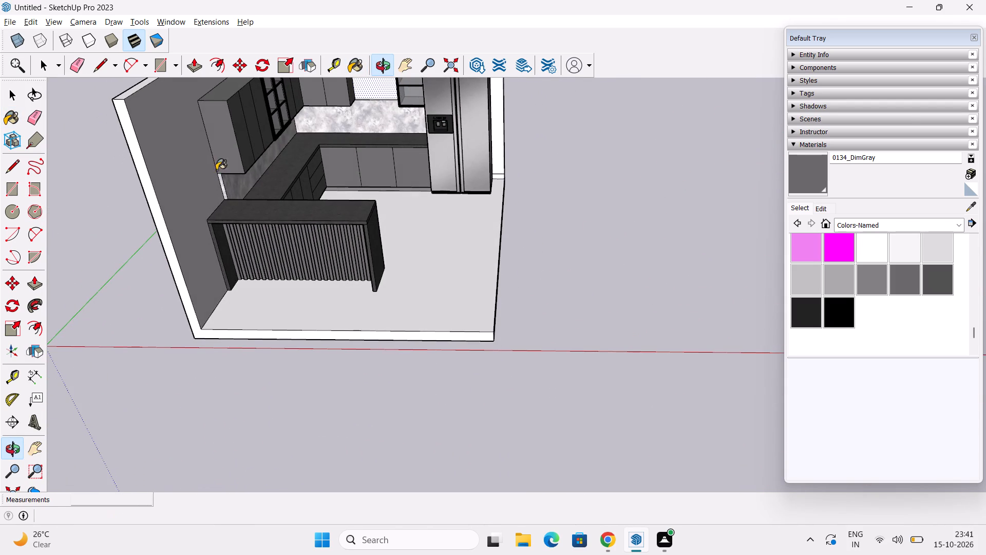
key(space)
scroll(471, 271, down, 1)
middle_drag(471, 271, 443, 384)
middle_drag(434, 354, 408, 274)
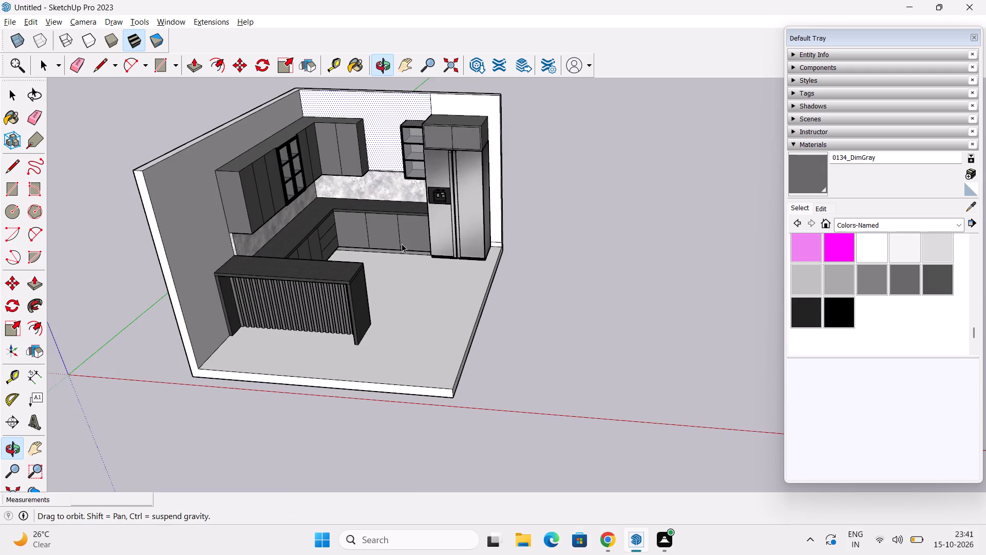
shift+middle_drag(401, 238, 358, 345)
click(587, 347)
middle_drag(466, 354, 492, 308)
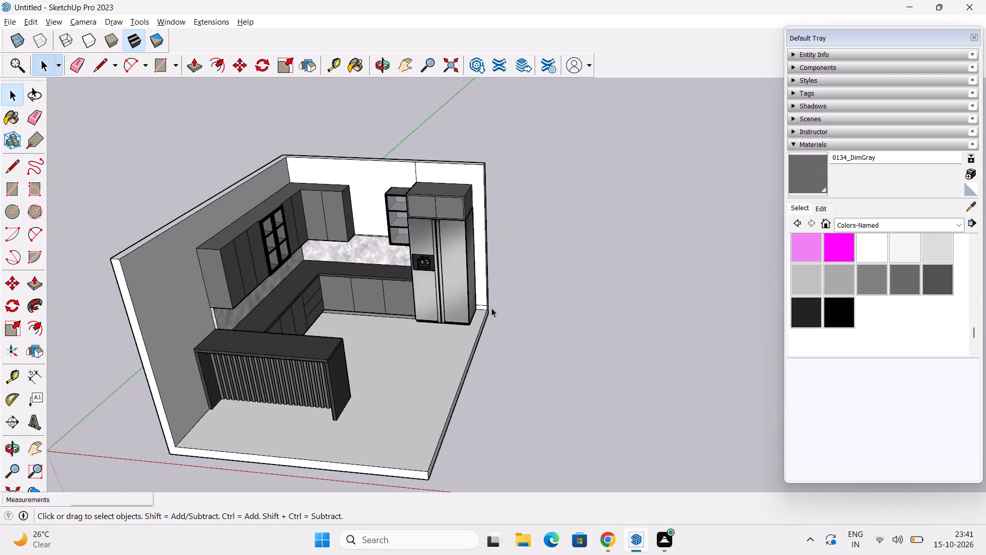
scroll(491, 308, up, 1)
middle_drag(490, 308, 421, 290)
scroll(321, 297, up, 2)
middle_drag(326, 286, 327, 286)
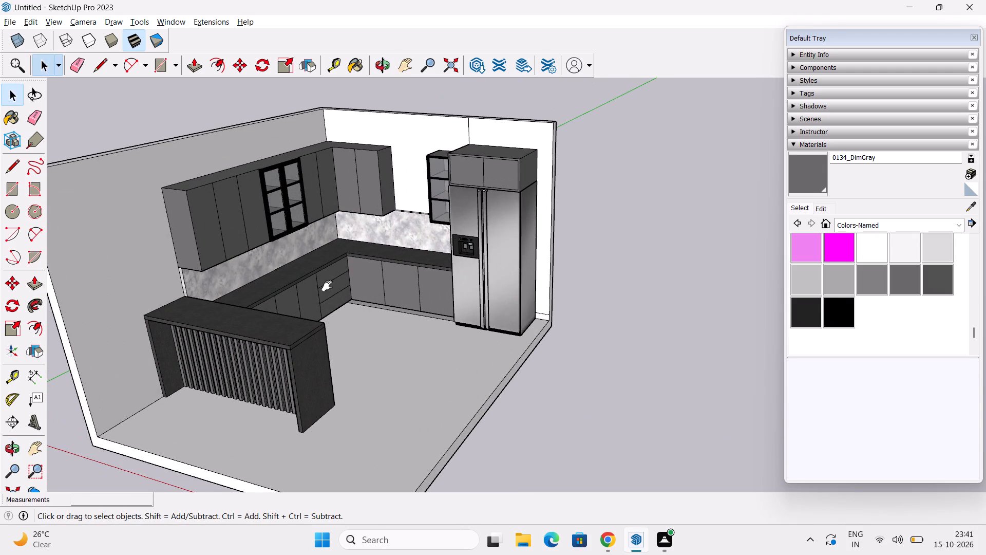
middle_drag(327, 286, 365, 283)
Switch to Chrome, search Google for "3d warehouse" and open the 3D Warehouse site.
key(alt+Tab)
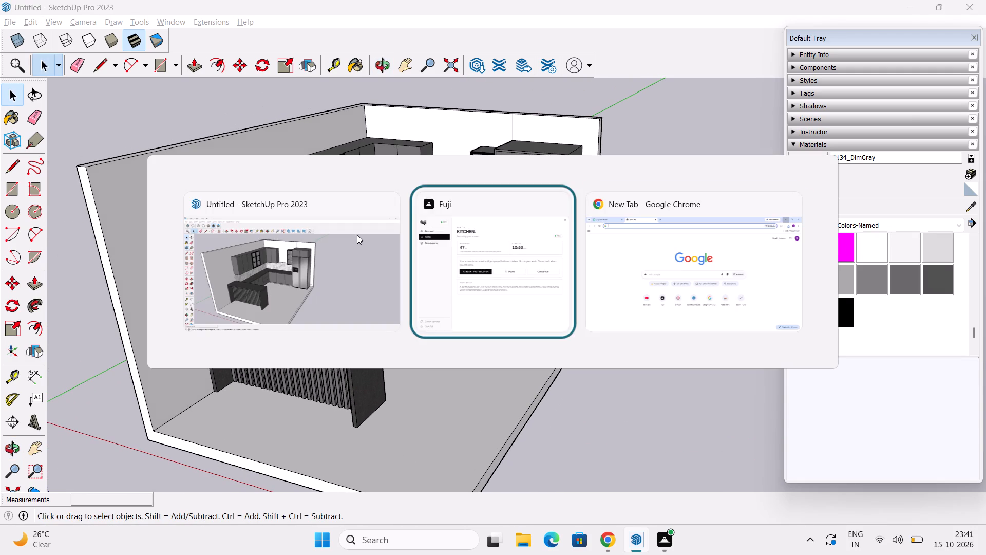
key(alt+Tab)
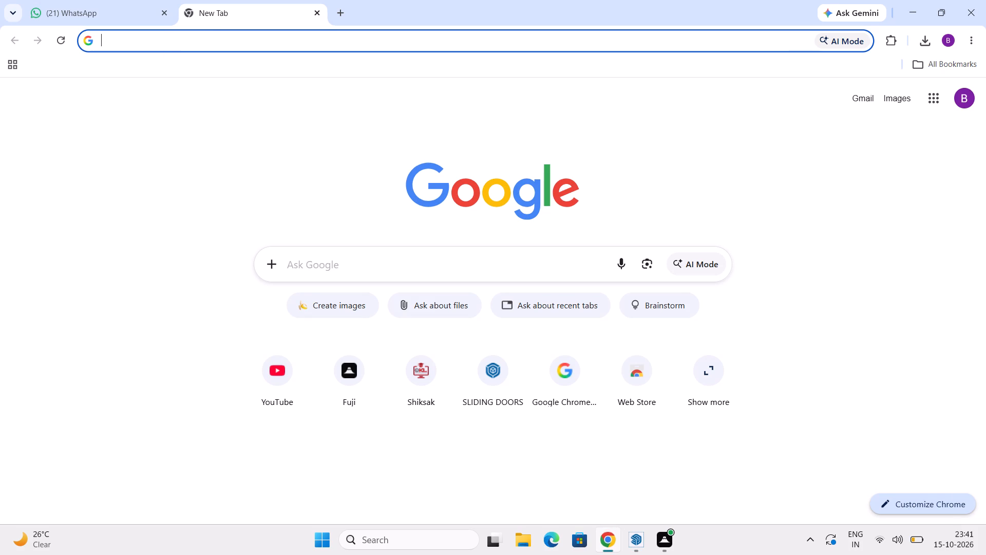
click(181, 42)
key(3)
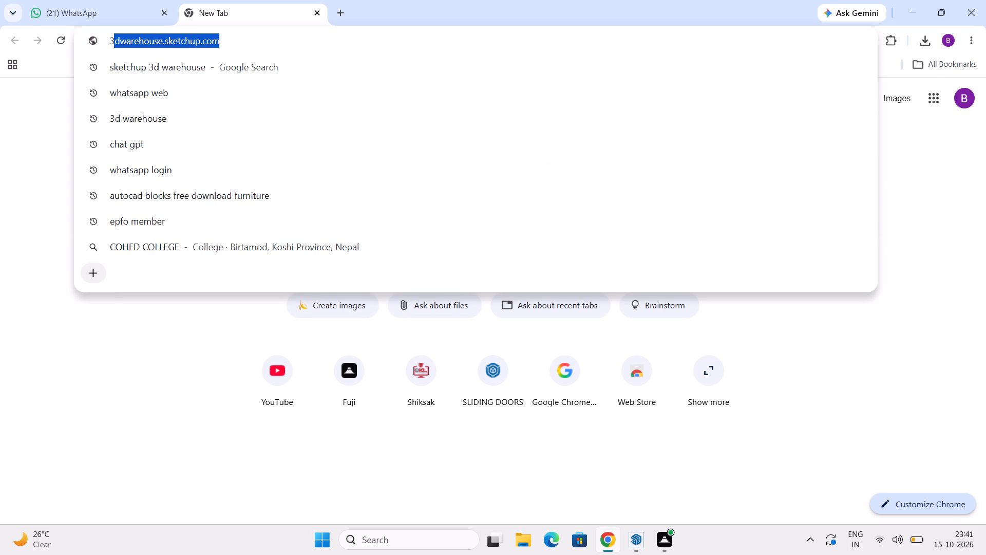
key(s)
key(BackSpace)
key(d)
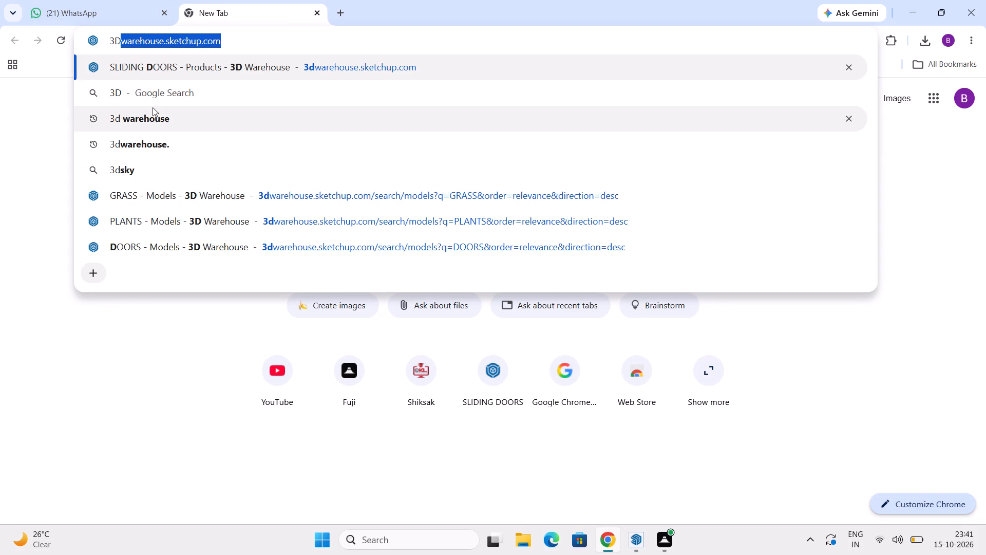
click(158, 124)
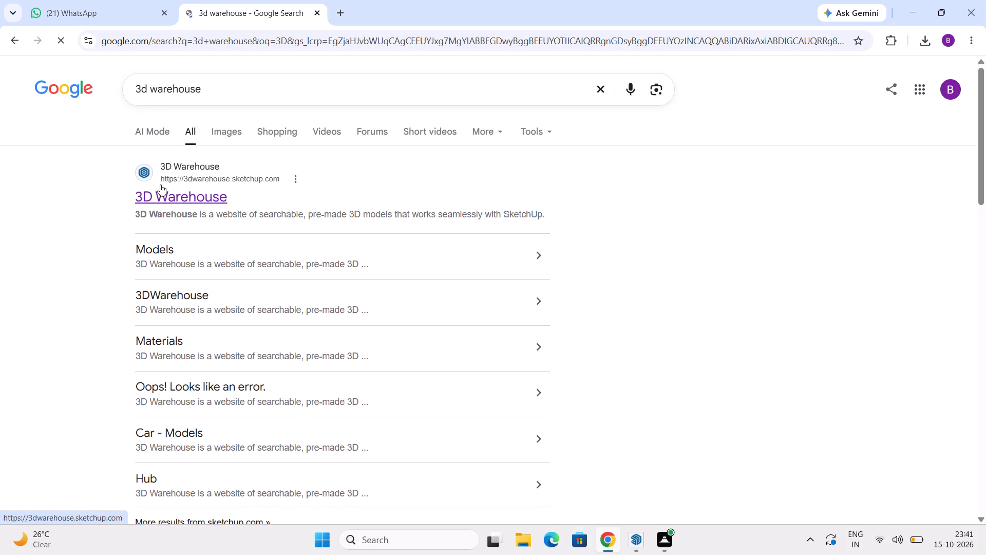
double_click(170, 196)
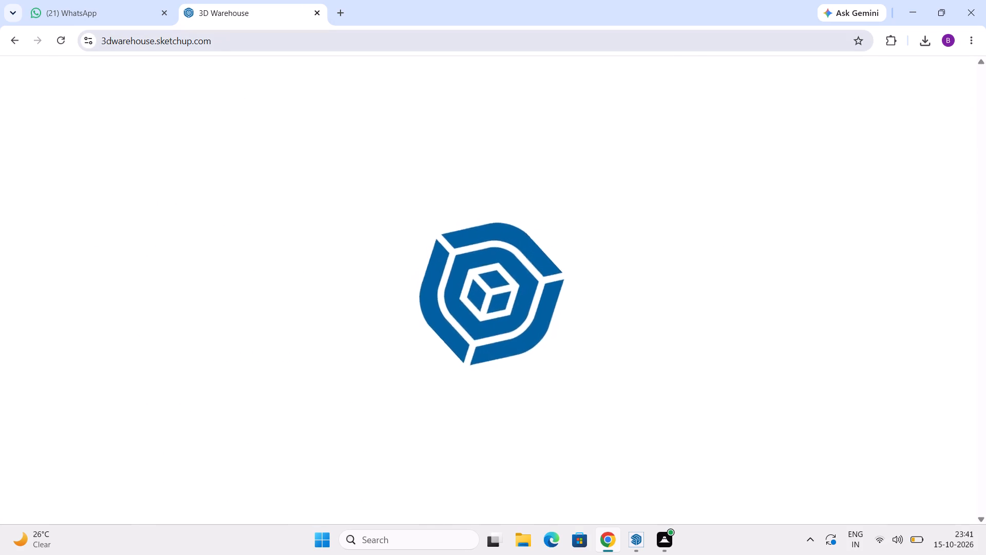
Search 3D Warehouse for "HANDLES".
double_click(401, 76)
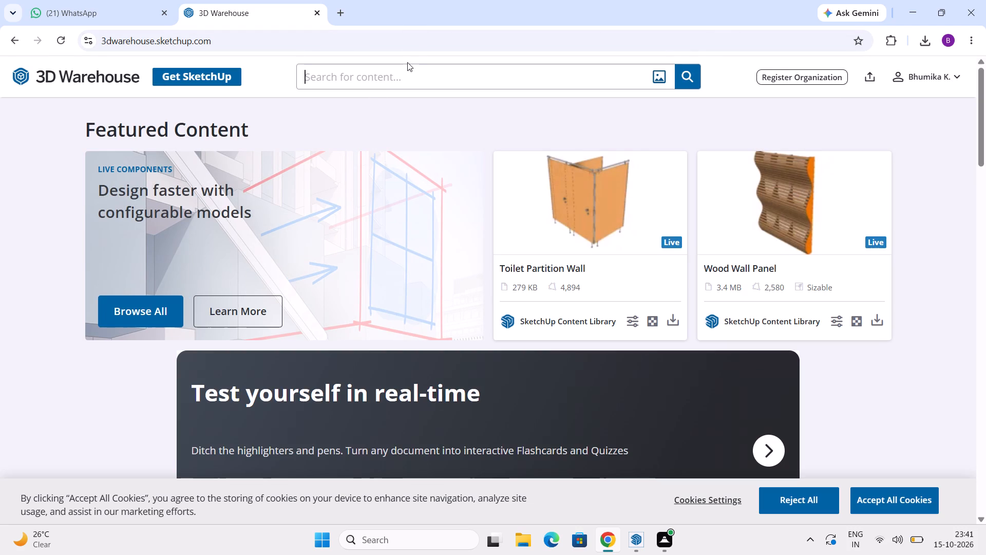
text(HANDLE)
key(s)
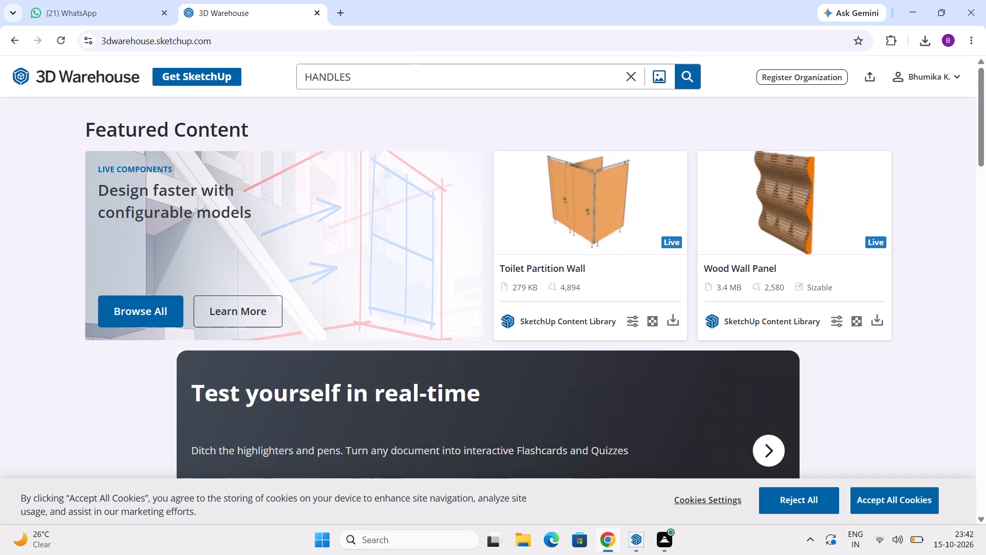
key(Return)
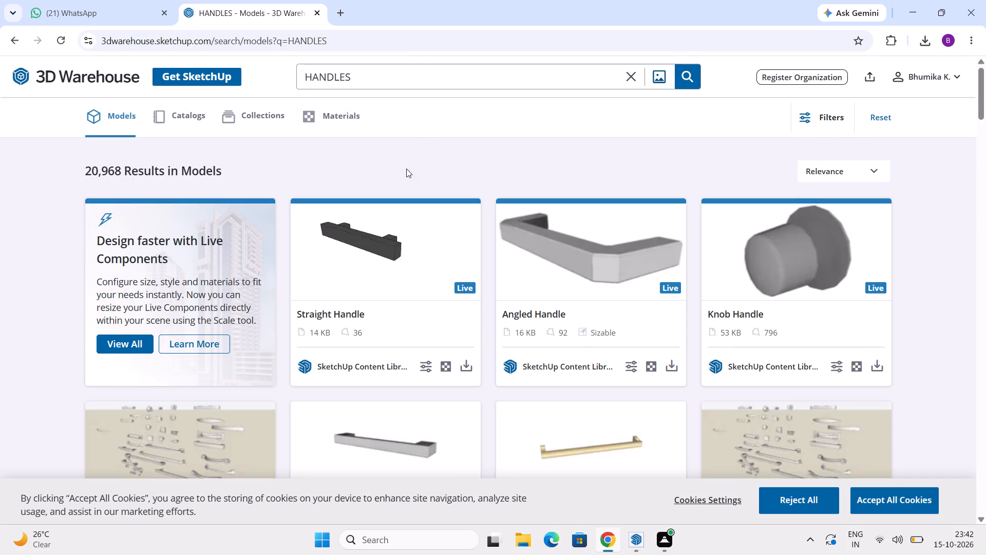
Browse the handle models in the search results for one that suits the kitchen cabinets.
scroll(411, 271, down, 2)
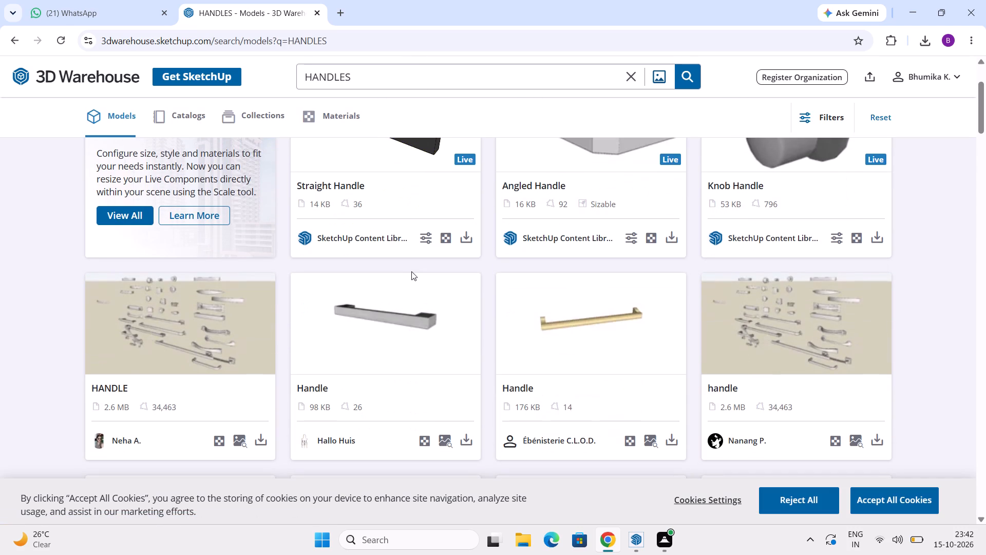
scroll(412, 330, up, 3)
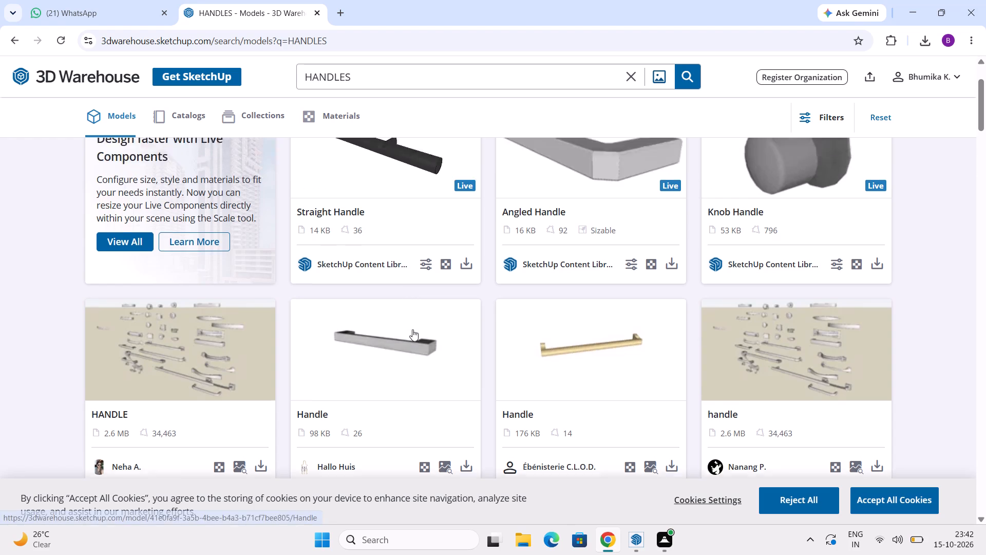
scroll(415, 304, up, 1)
scroll(415, 304, down, 6)
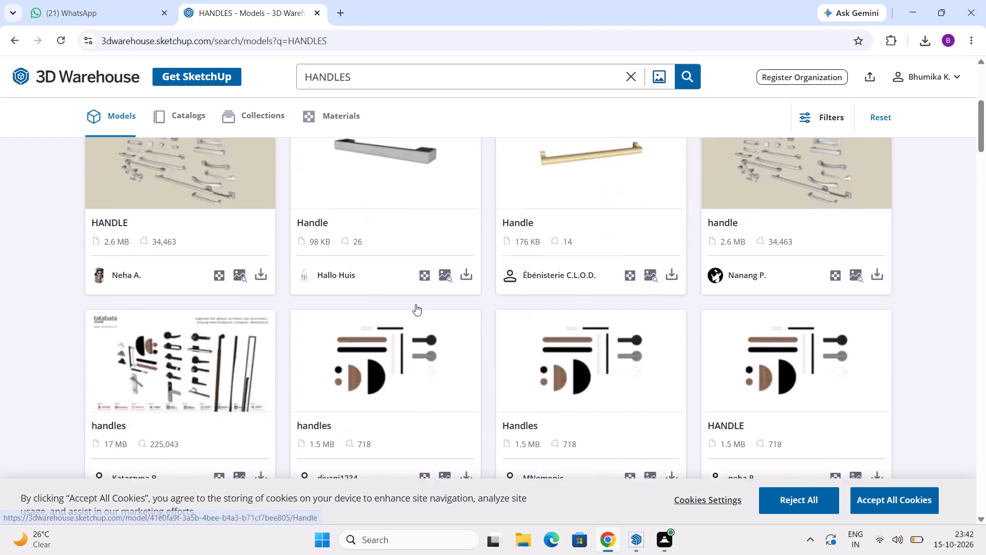
scroll(415, 304, down, 7)
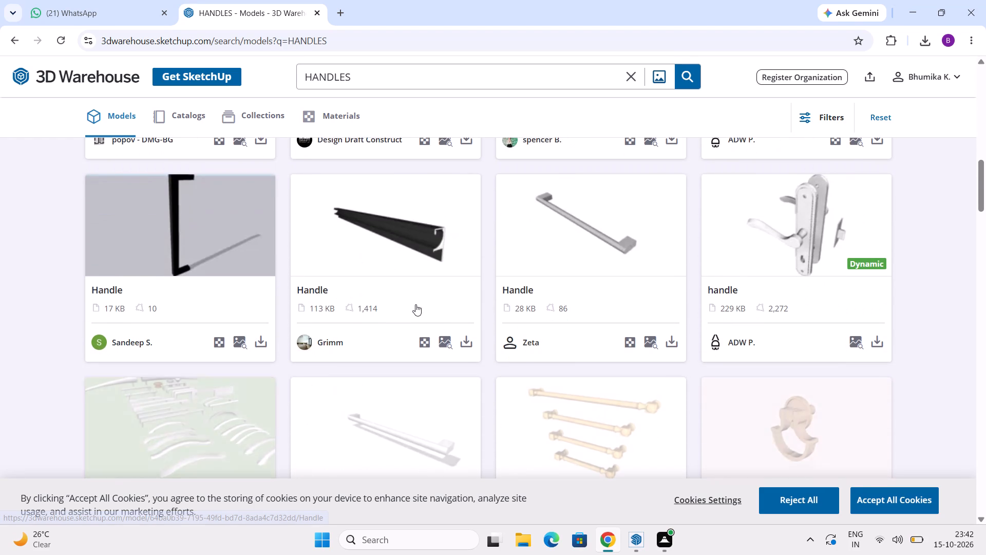
scroll(590, 288, down, 2)
scroll(590, 288, up, 1)
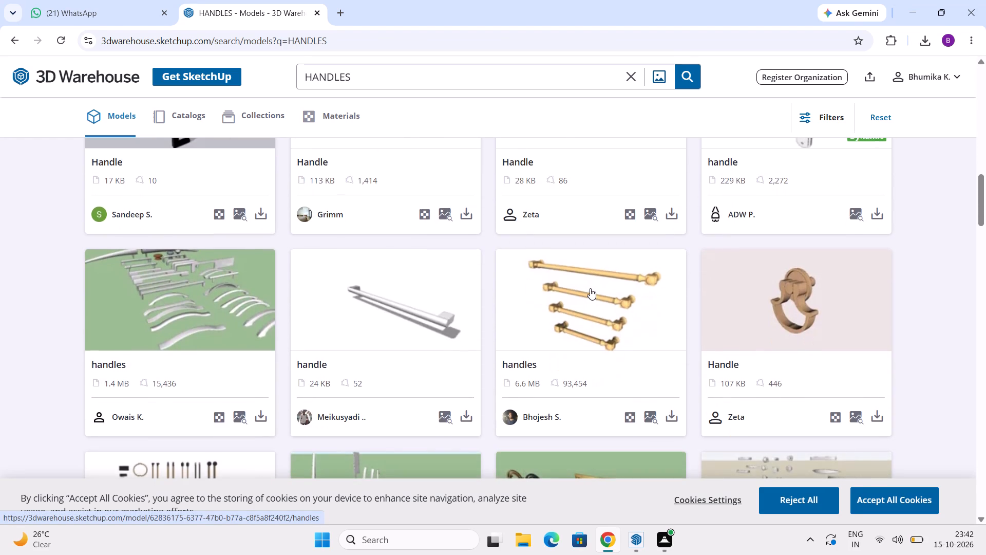
scroll(590, 288, up, 1)
scroll(590, 288, down, 7)
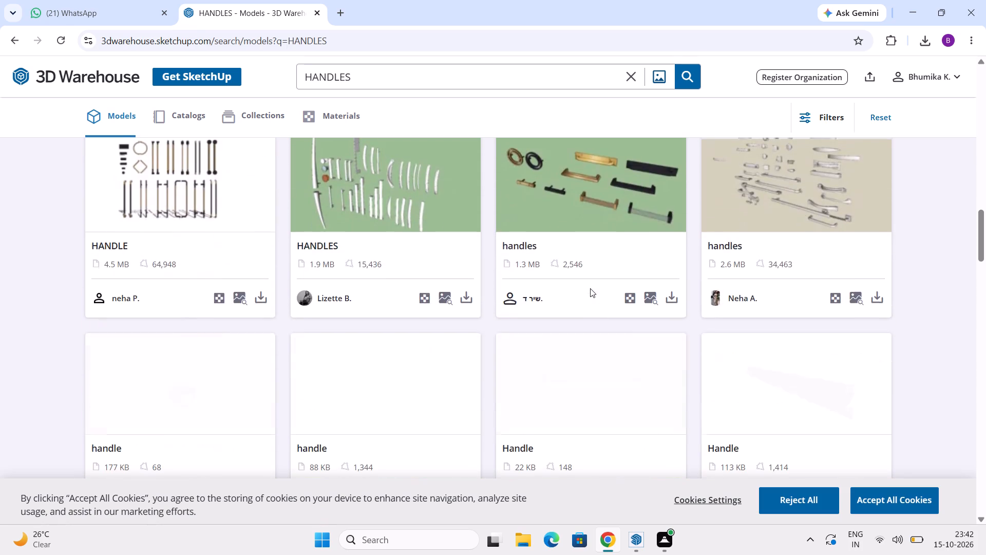
scroll(590, 288, down, 4)
scroll(590, 288, up, 3)
scroll(590, 288, down, 4)
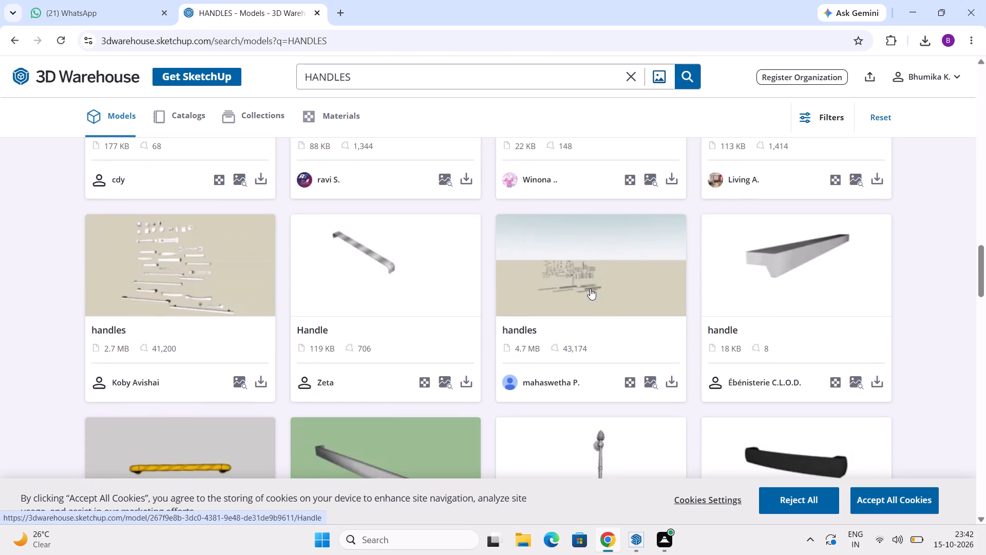
scroll(590, 288, up, 2)
scroll(590, 288, down, 5)
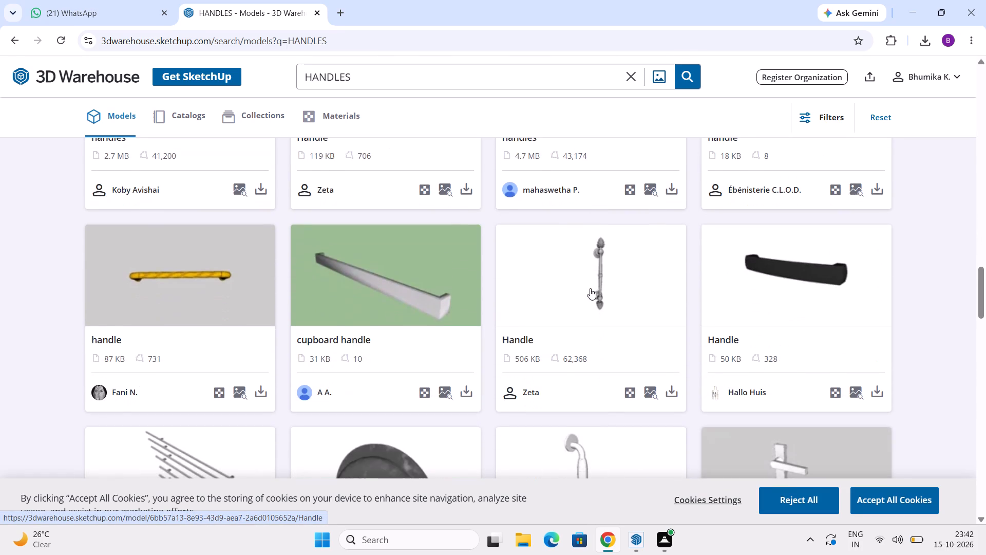
scroll(590, 288, down, 3)
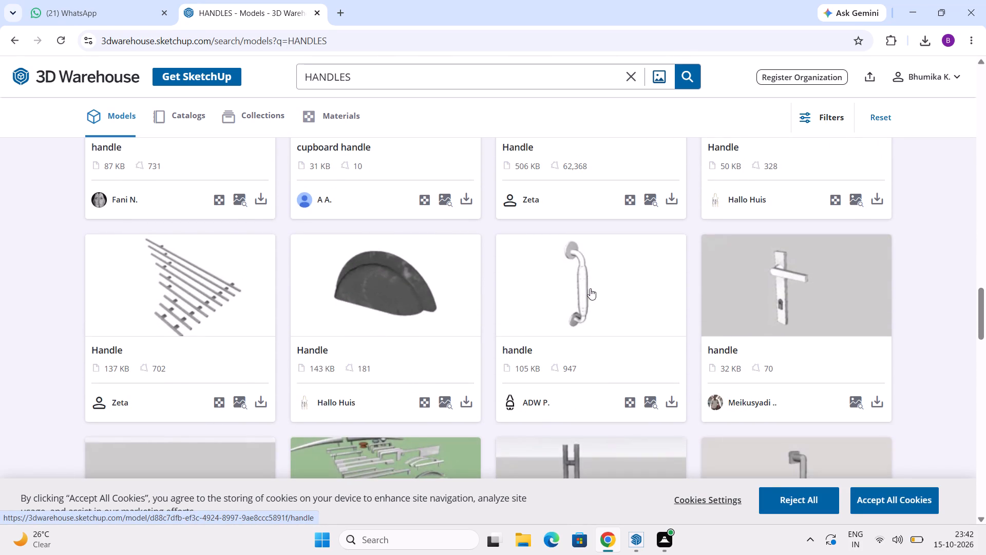
scroll(590, 288, down, 3)
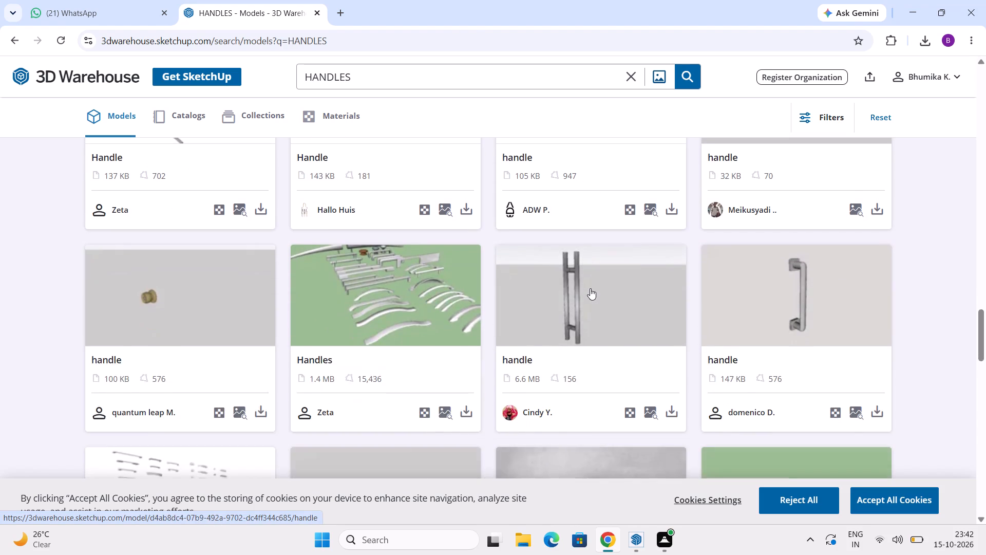
scroll(590, 288, down, 3)
scroll(591, 284, up, 1)
scroll(591, 284, down, 3)
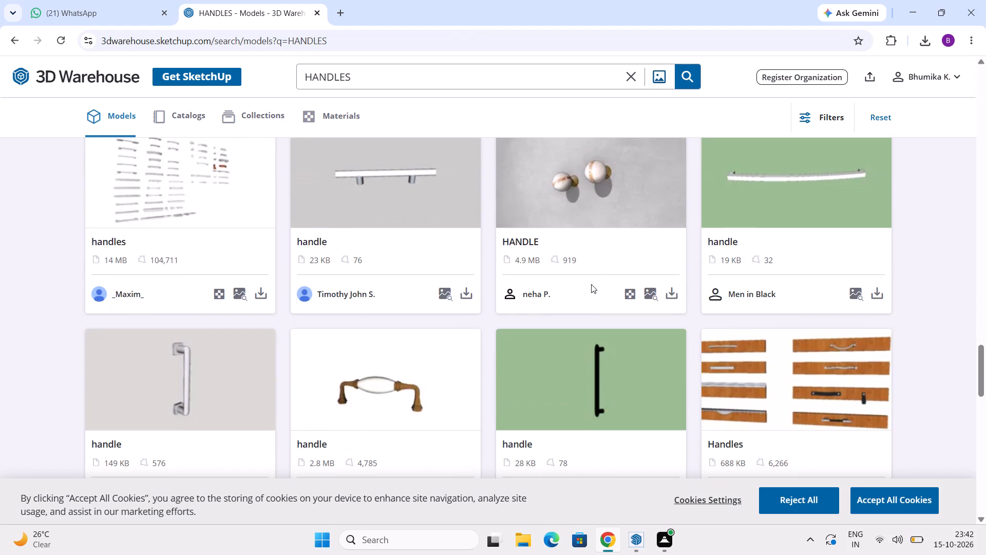
scroll(591, 284, down, 4)
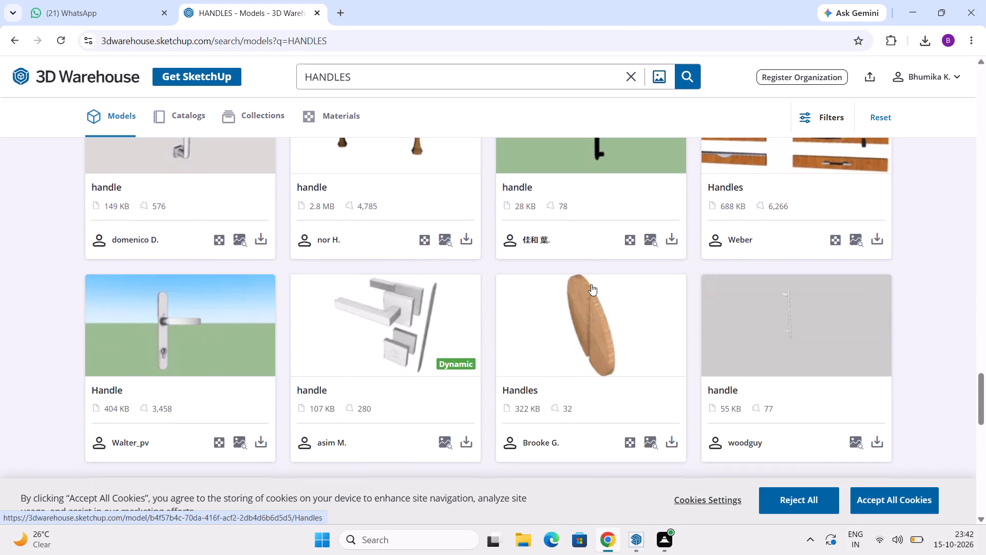
scroll(591, 284, down, 4)
scroll(591, 284, up, 9)
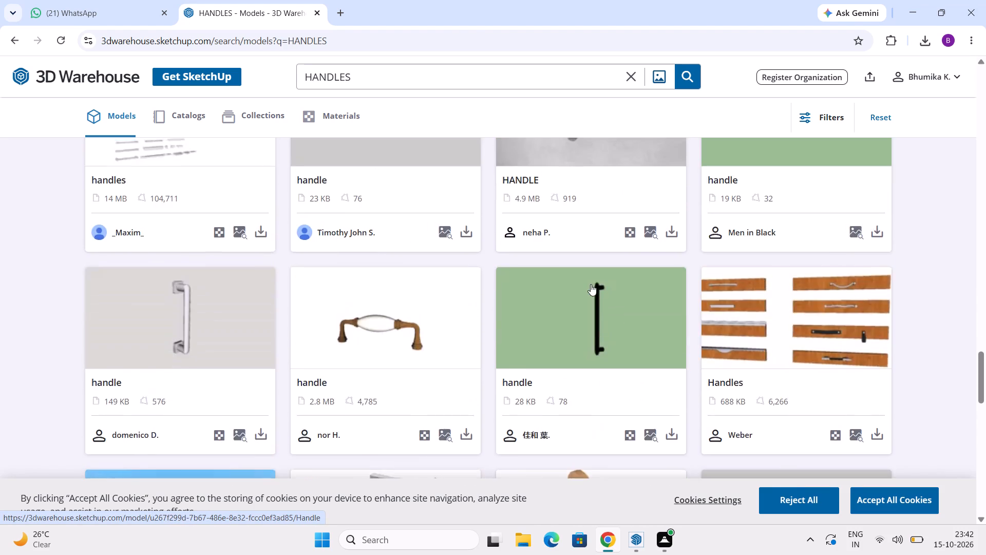
scroll(591, 284, up, 16)
scroll(591, 281, down, 4)
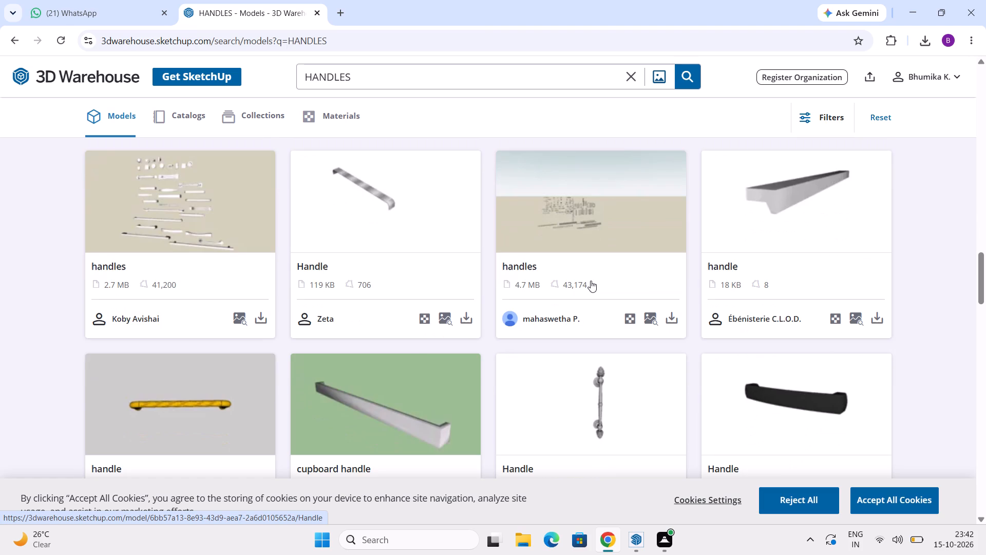
scroll(591, 281, up, 8)
scroll(591, 281, up, 13)
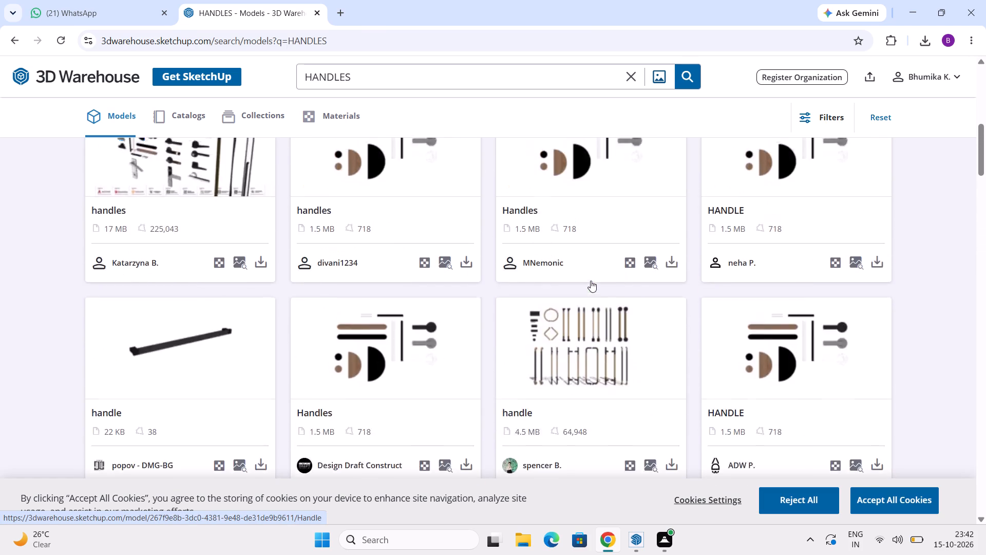
scroll(591, 281, up, 9)
Download the 28 KB gray straight bar Handle model as a SketchUp file.
scroll(591, 281, down, 4)
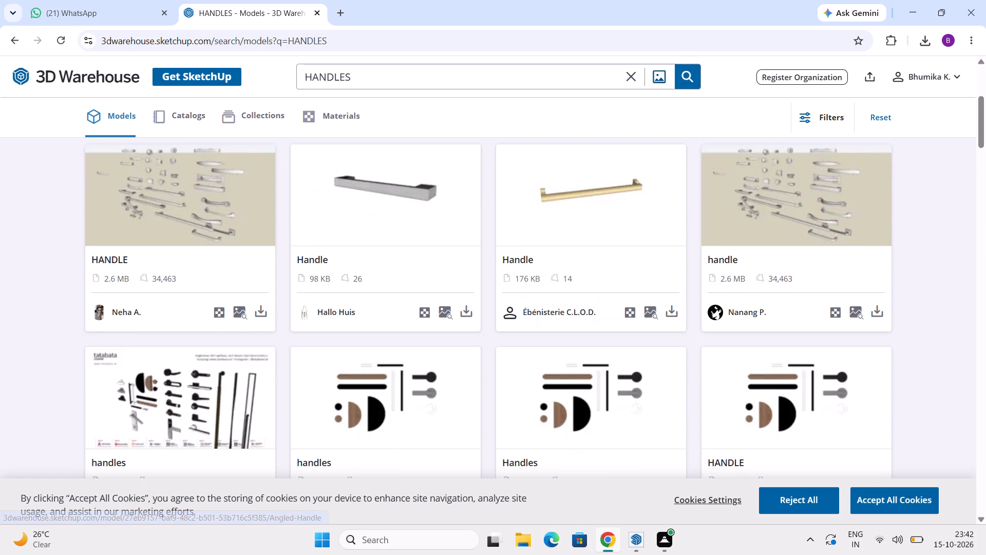
scroll(591, 281, down, 6)
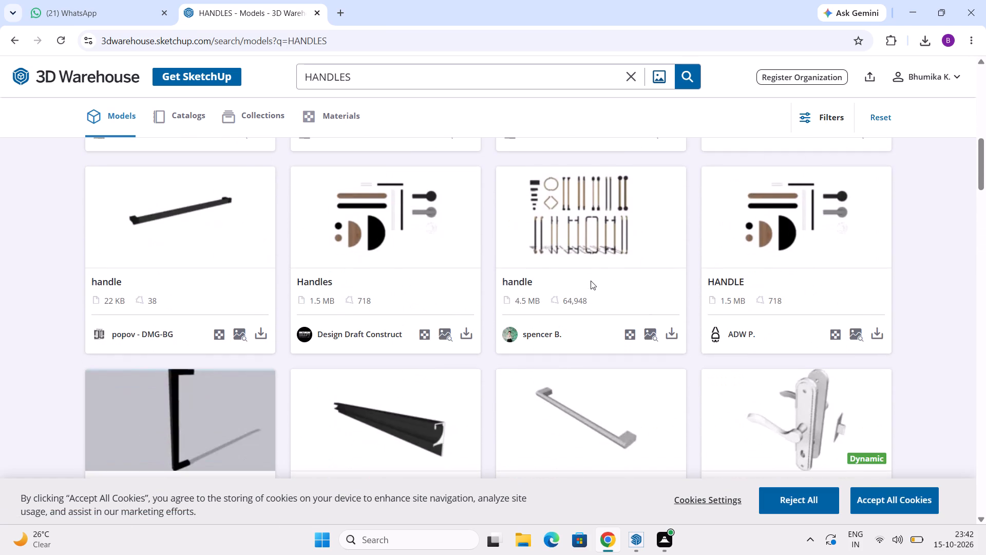
scroll(591, 281, down, 3)
click(672, 341)
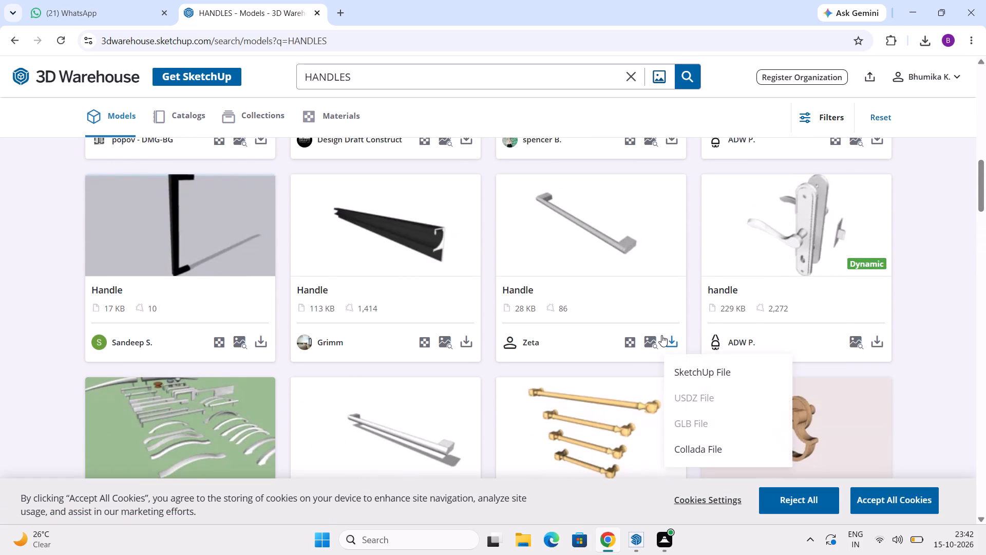
scroll(481, 336, down, 2)
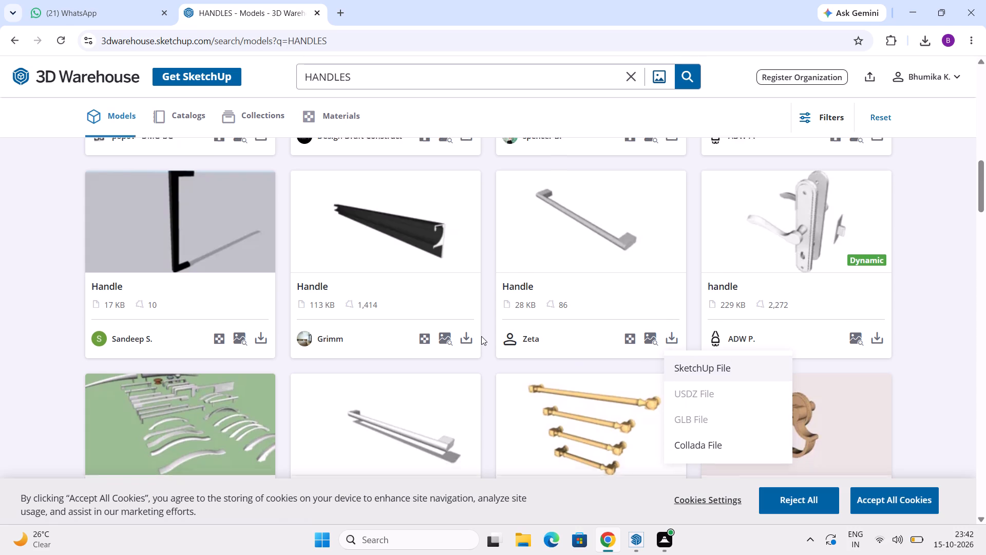
scroll(564, 281, up, 2)
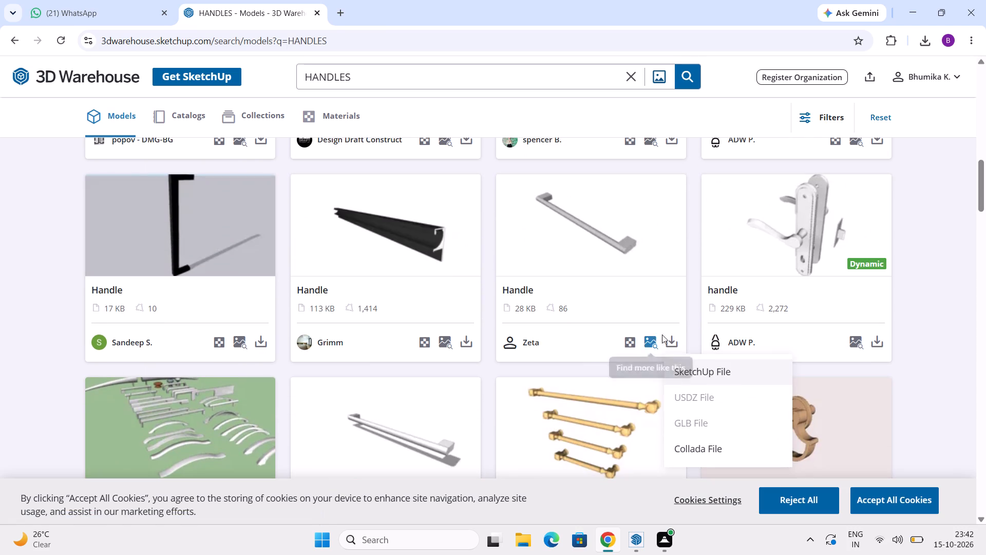
click(708, 369)
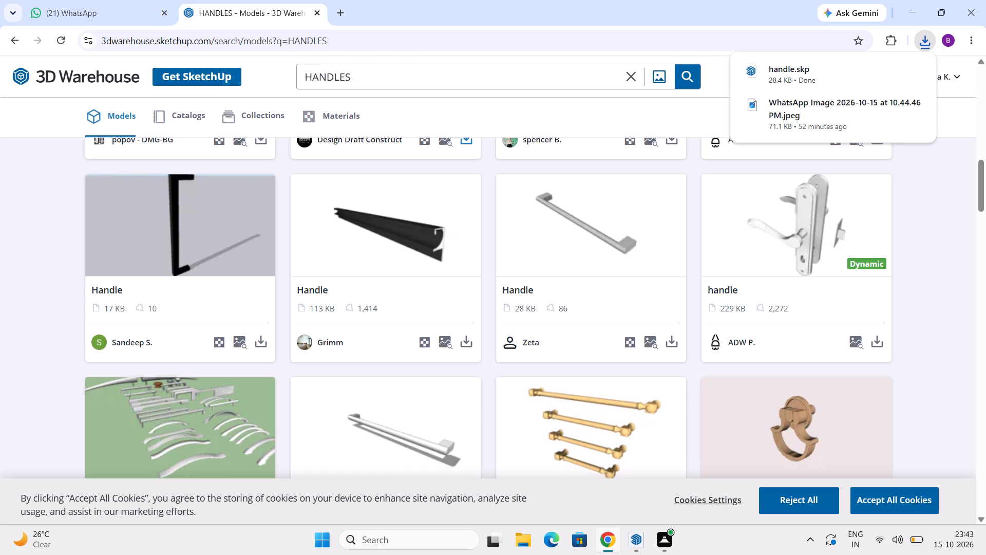
Search 3D Warehouse for "KITCHEN ITEMS".
double_click(408, 76)
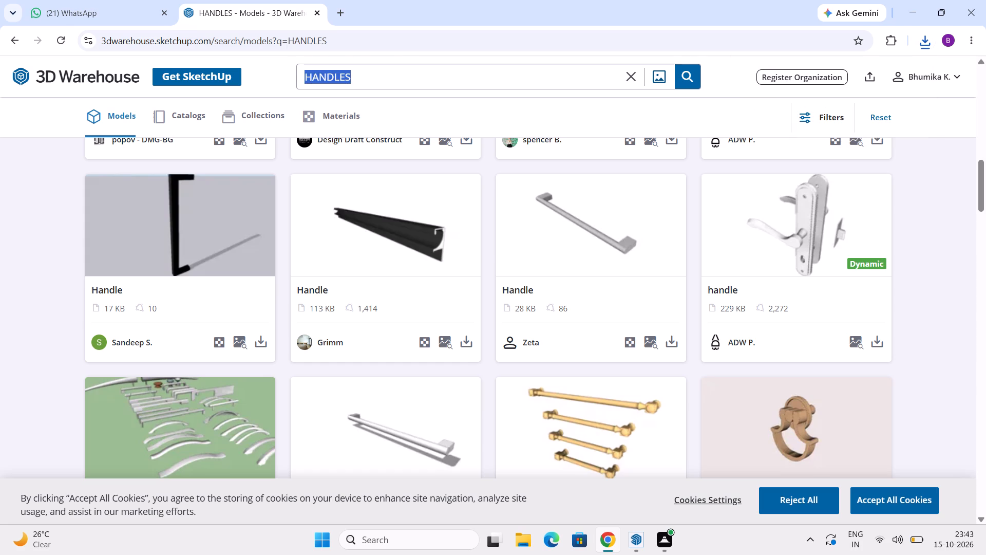
text(KITCHEN ITEMS)
key(Return)
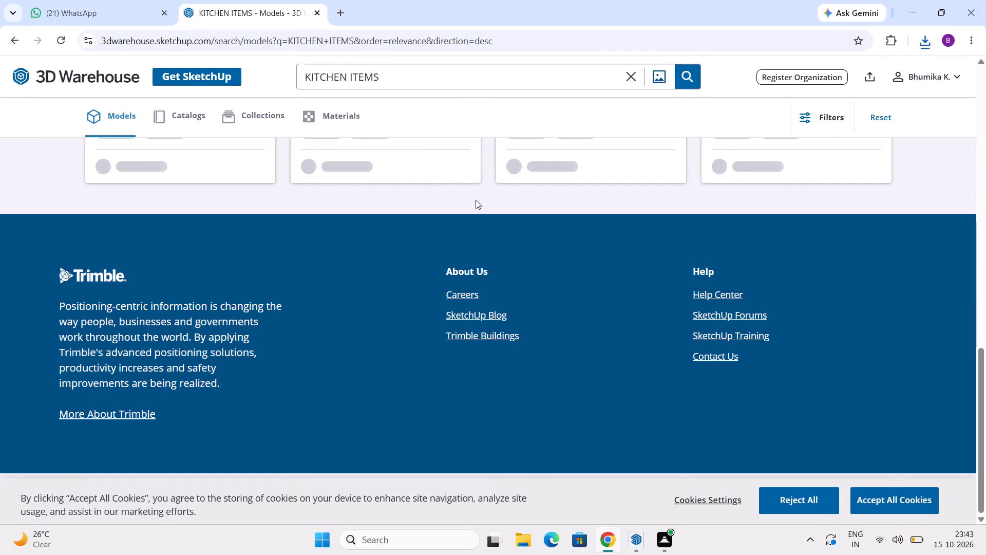
Browse the first batch of "KITCHEN ITEMS" results for accessories and utensils that suit the kitchen.
scroll(479, 201, up, 3)
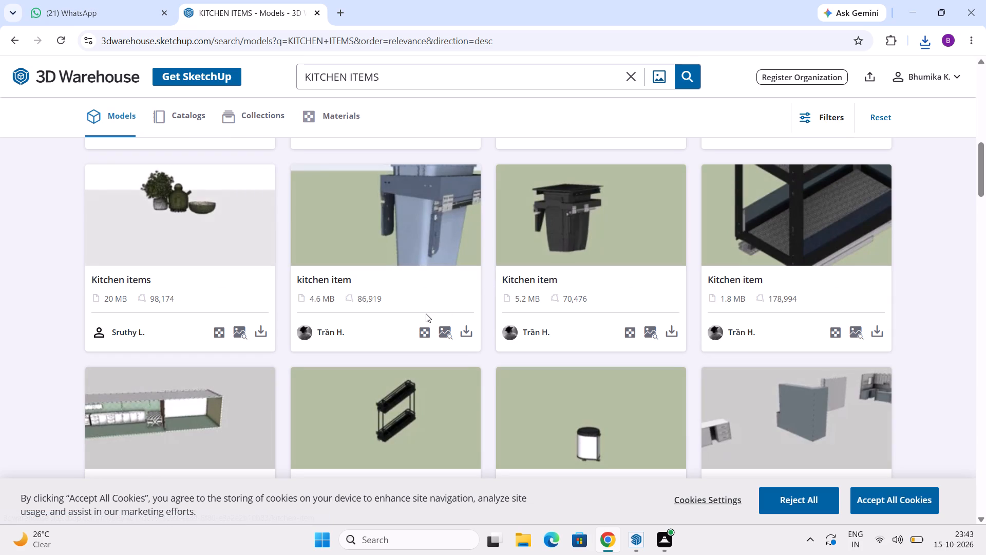
scroll(426, 313, up, 2)
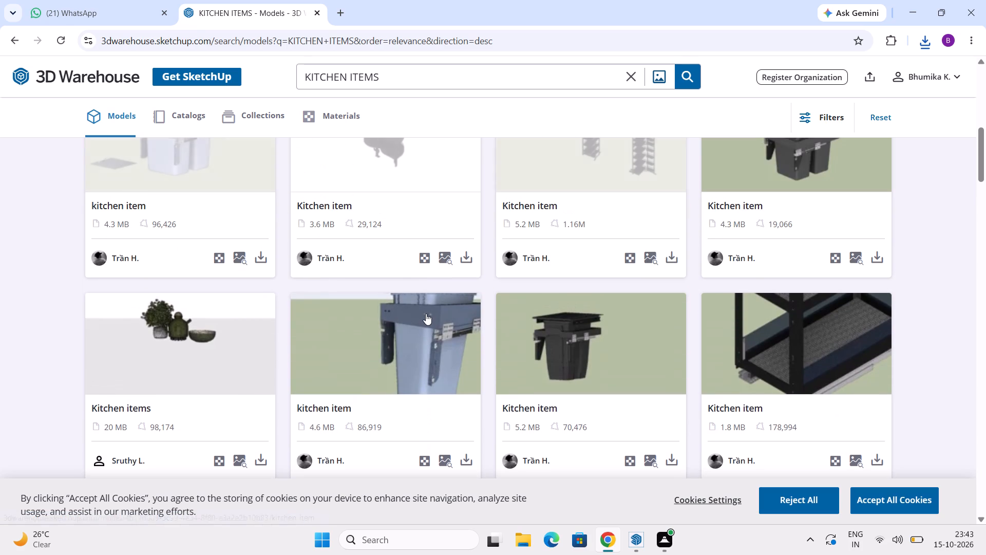
scroll(483, 326, up, 15)
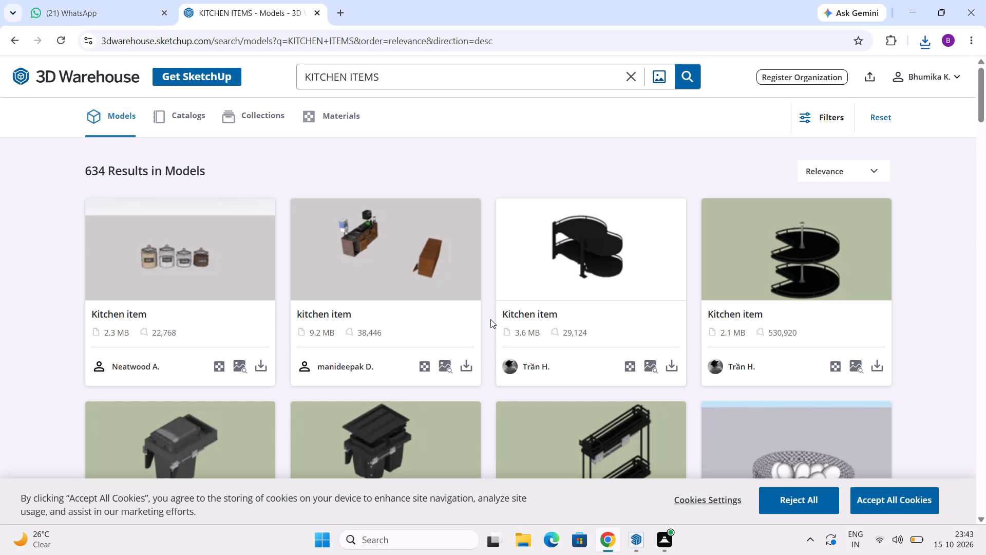
scroll(490, 319, up, 3)
scroll(487, 324, down, 7)
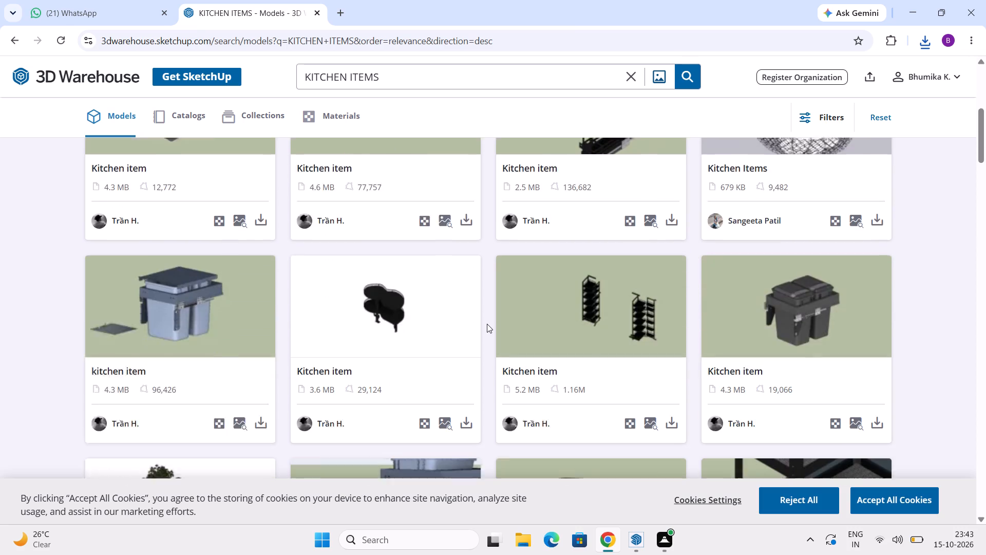
scroll(487, 324, down, 8)
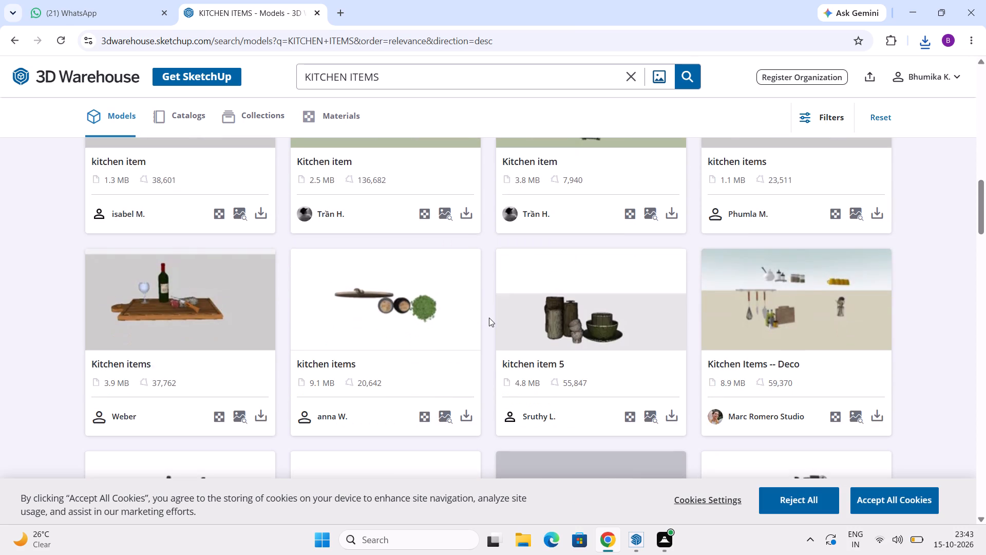
scroll(489, 318, down, 3)
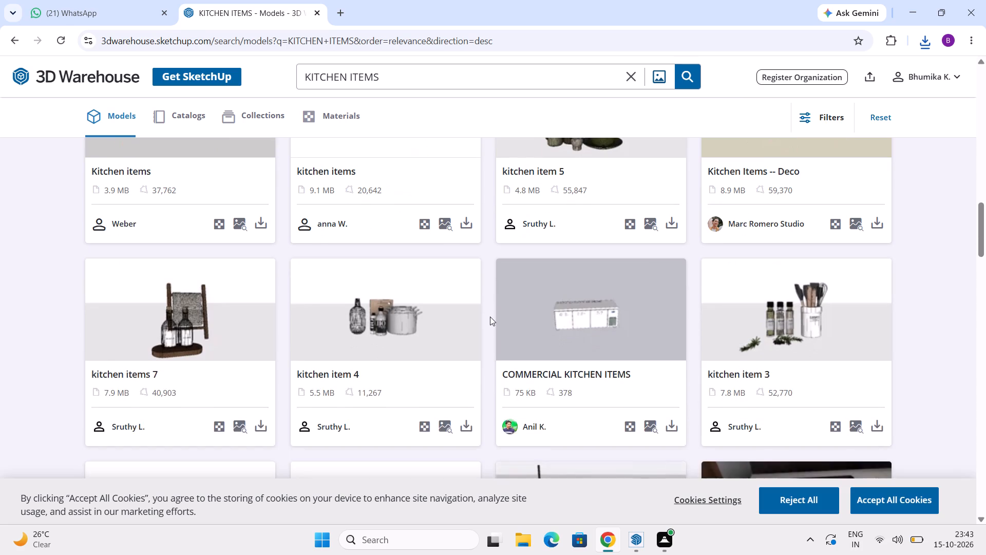
scroll(490, 317, down, 4)
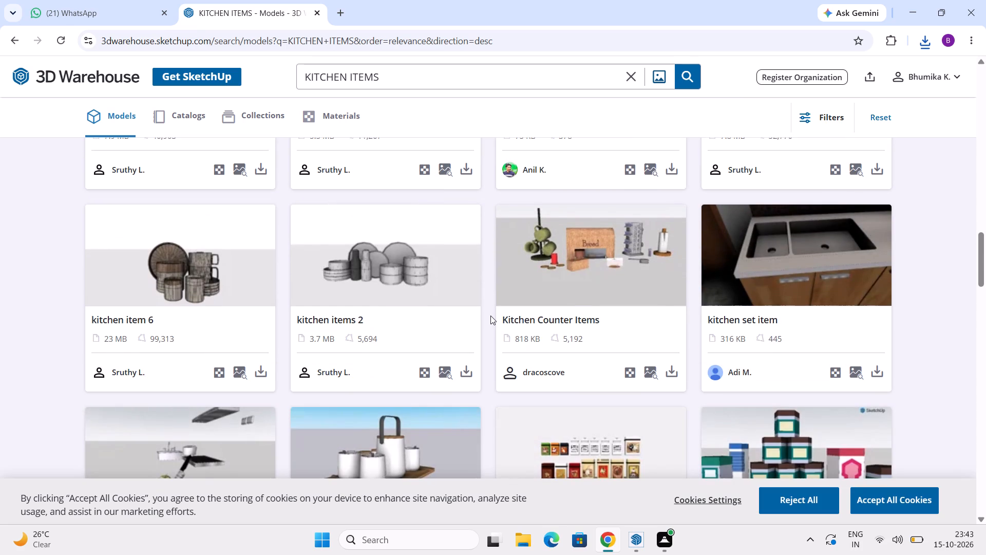
scroll(490, 316, down, 5)
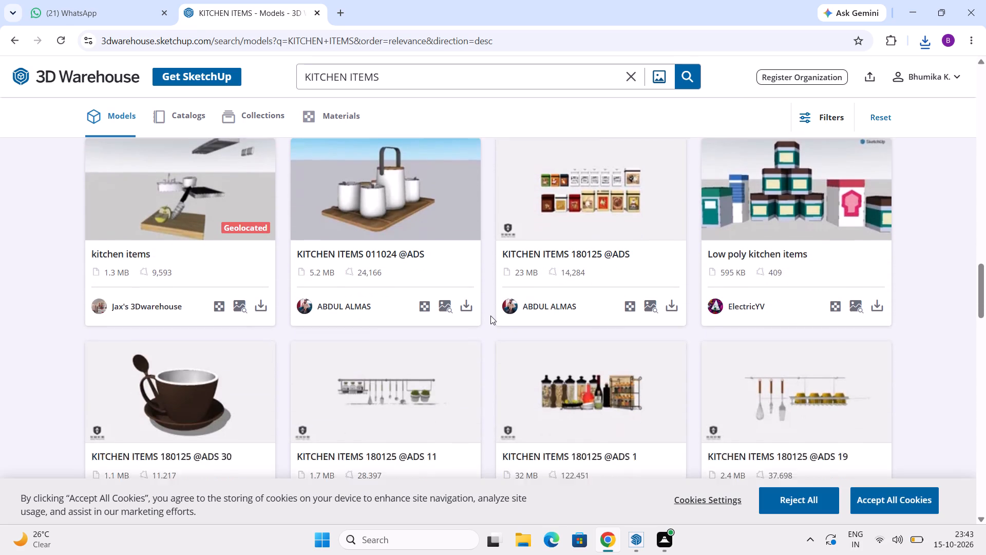
scroll(490, 316, down, 3)
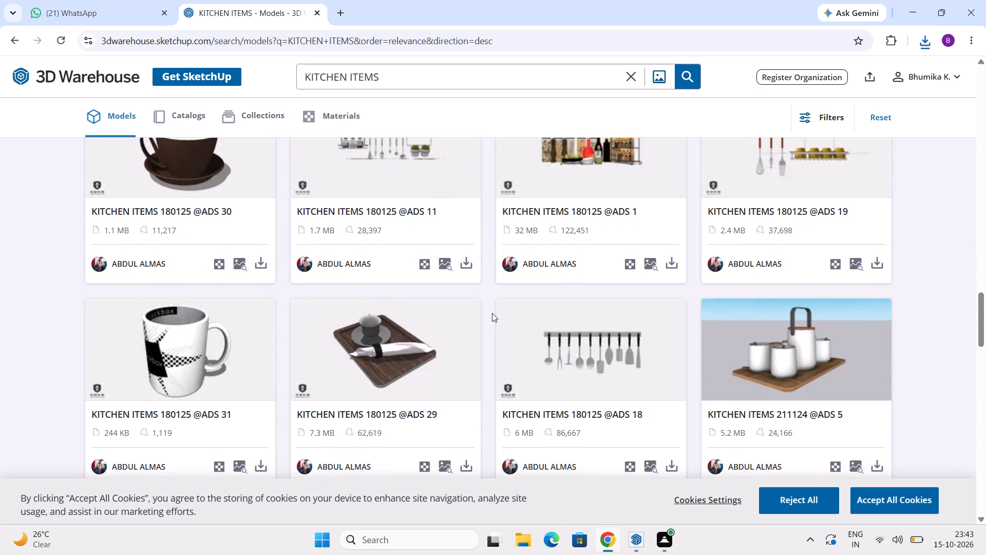
scroll(493, 312, down, 3)
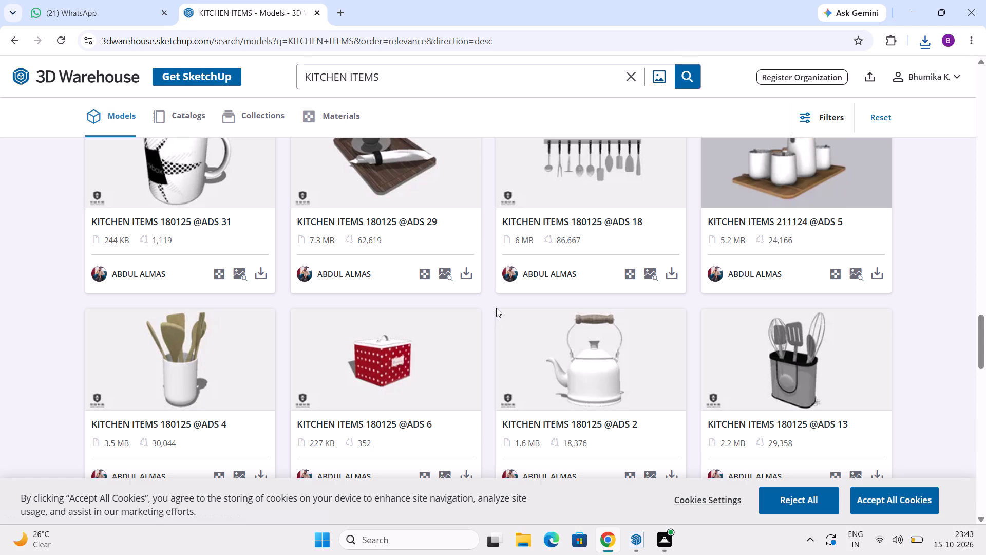
scroll(496, 308, down, 1)
scroll(496, 308, up, 2)
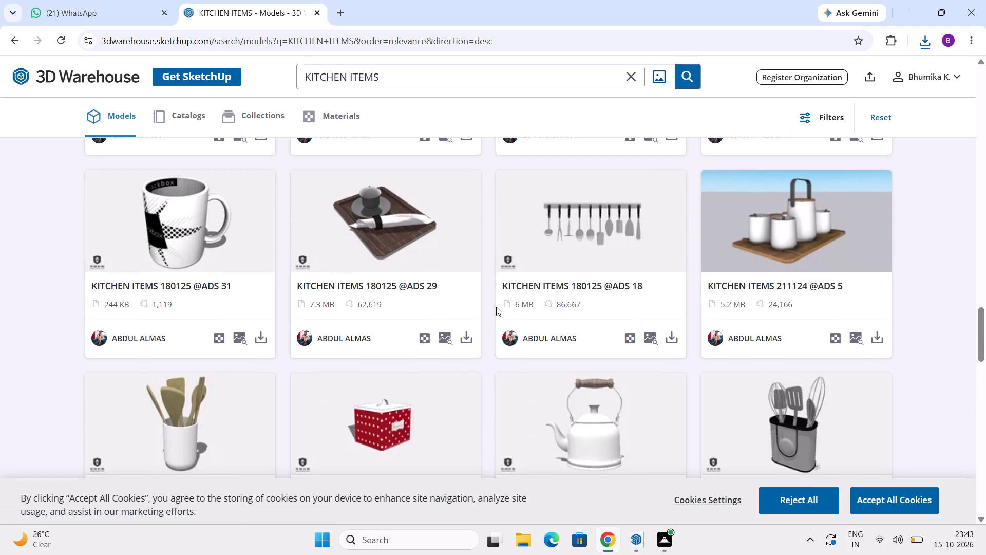
scroll(491, 301, down, 6)
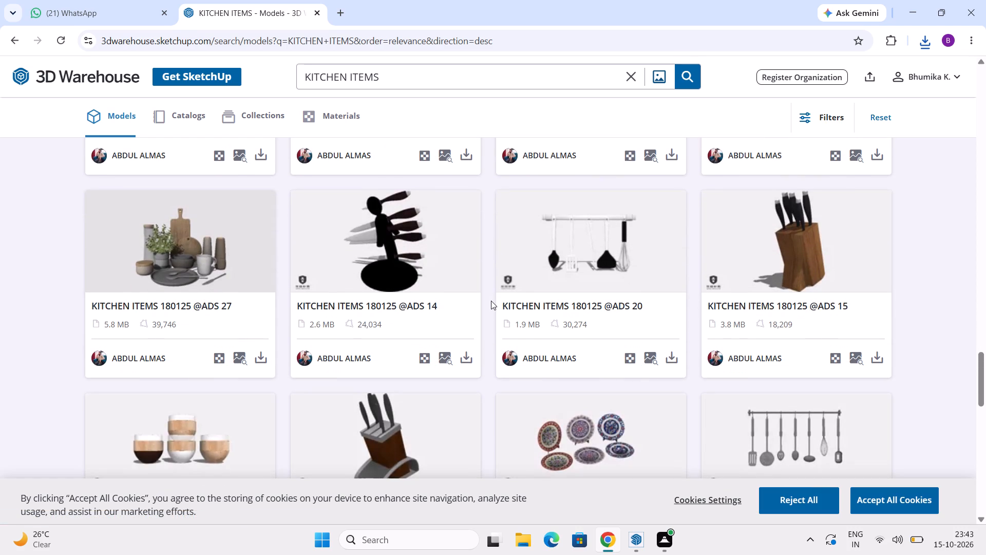
scroll(491, 301, down, 6)
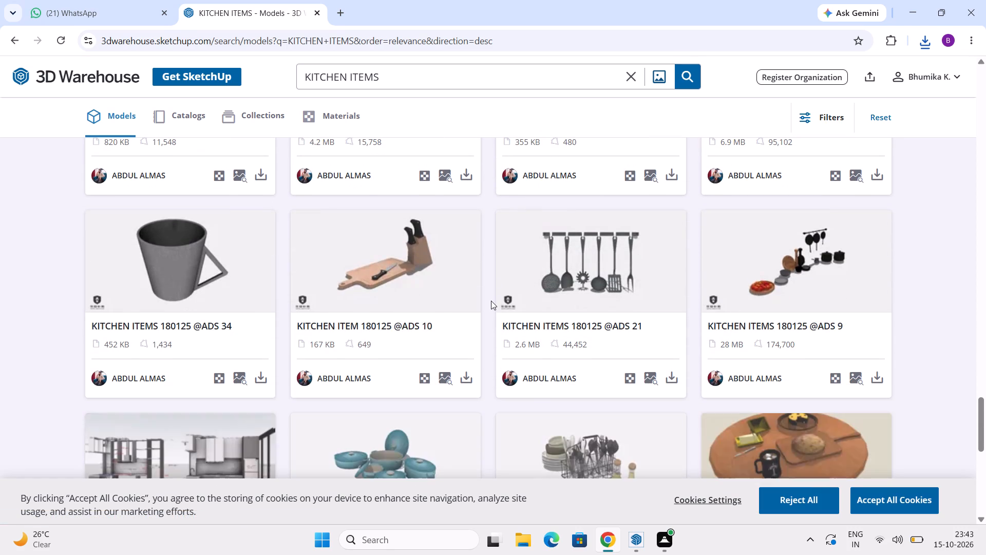
scroll(491, 301, down, 3)
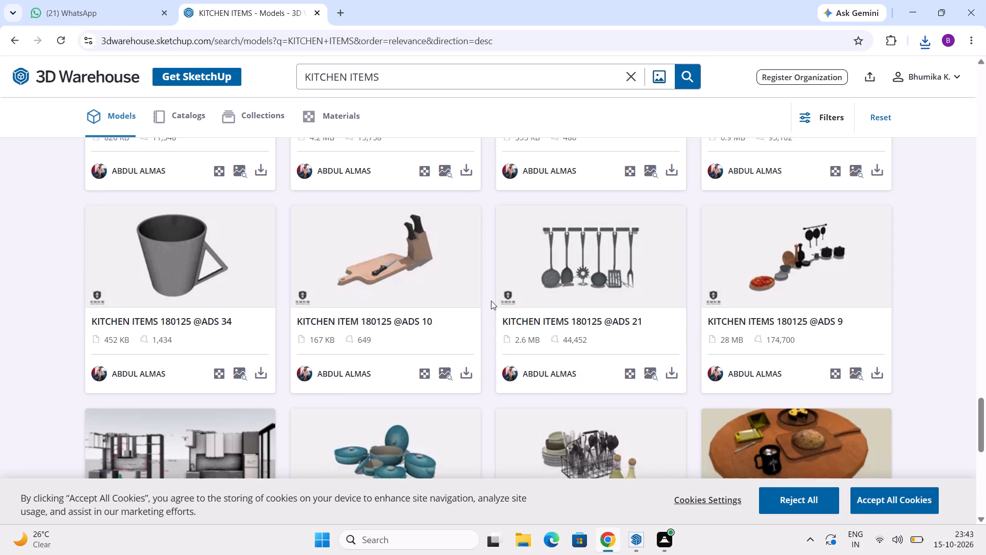
scroll(491, 301, down, 1)
Load more "KITCHEN ITEMS" results and examine the cookware, dish rack, appliance and cabinet models for suitable pieces.
click(498, 404)
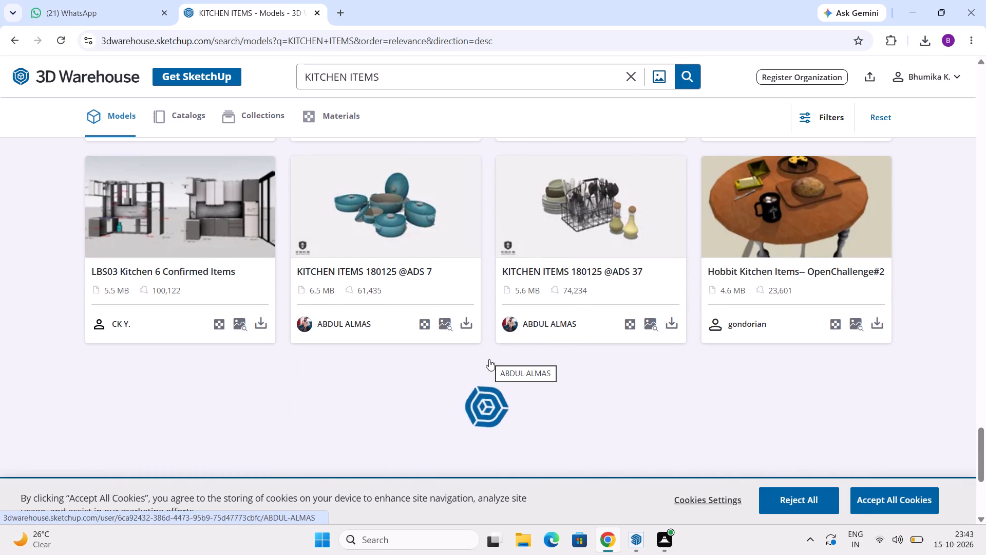
scroll(438, 280, down, 2)
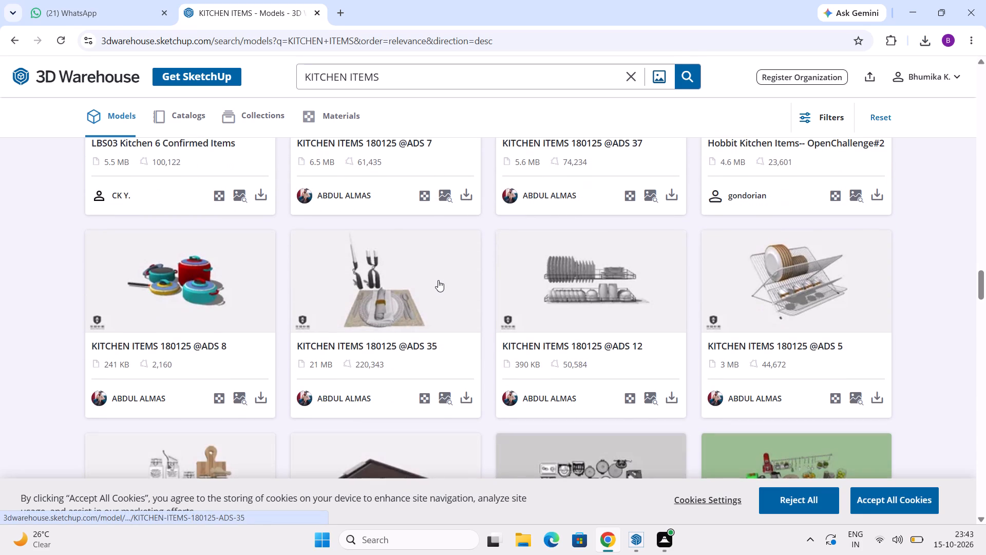
scroll(438, 280, down, 5)
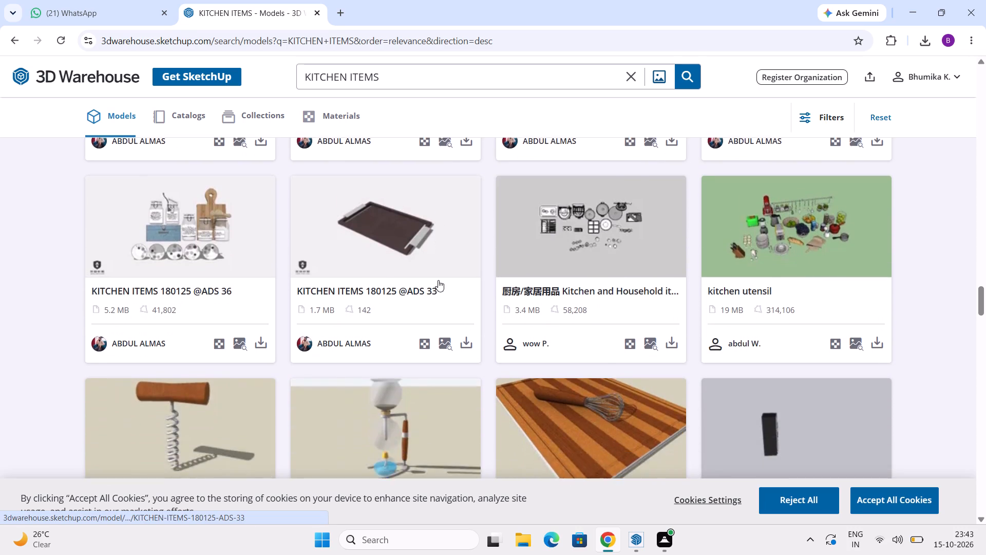
scroll(438, 280, up, 1)
scroll(438, 280, down, 12)
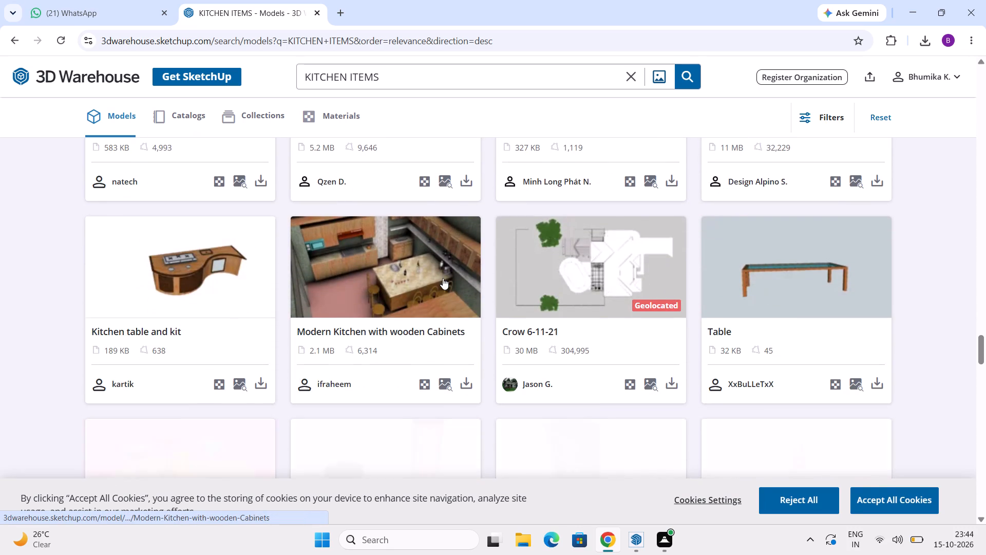
scroll(443, 278, down, 8)
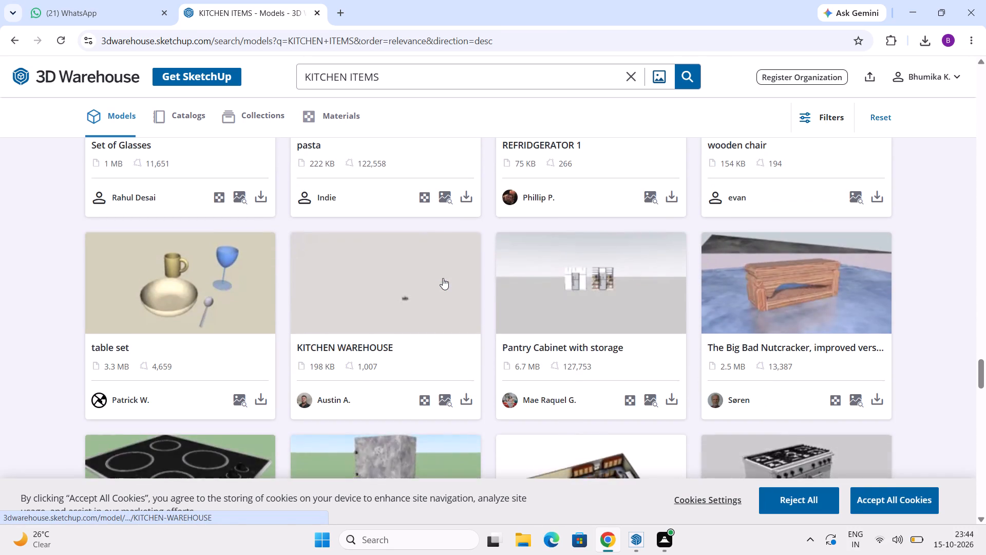
scroll(443, 278, down, 1)
scroll(443, 278, up, 2)
scroll(443, 278, down, 6)
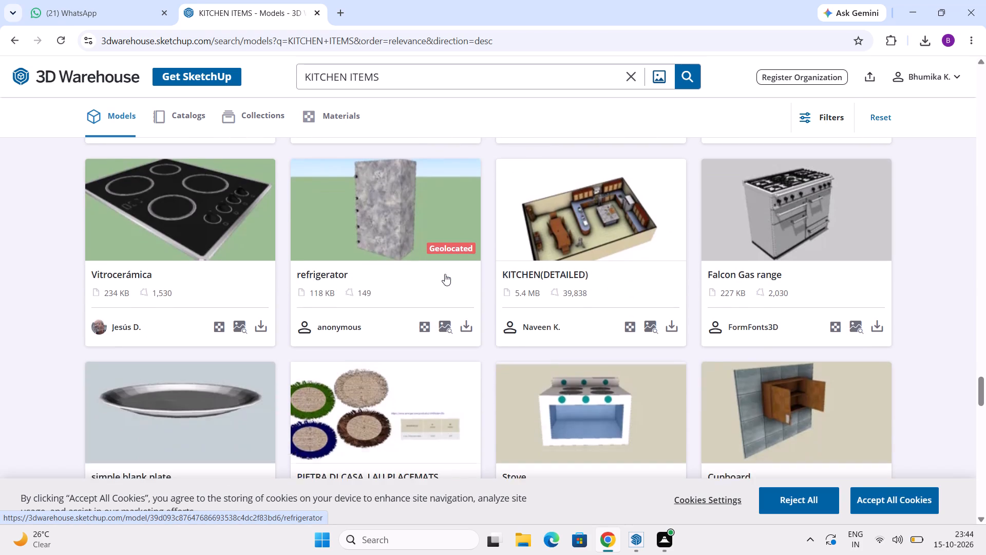
scroll(445, 274, down, 7)
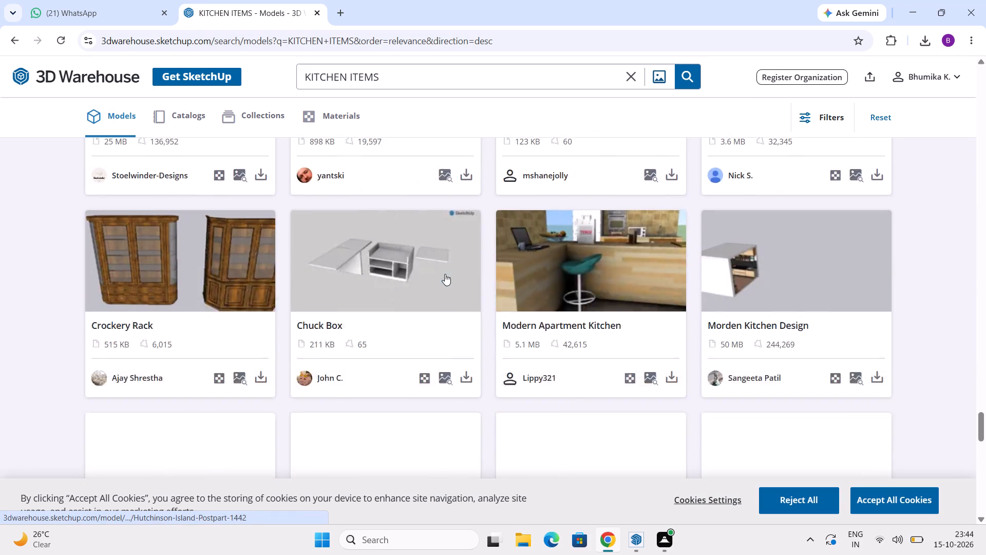
scroll(445, 274, down, 4)
scroll(445, 274, up, 3)
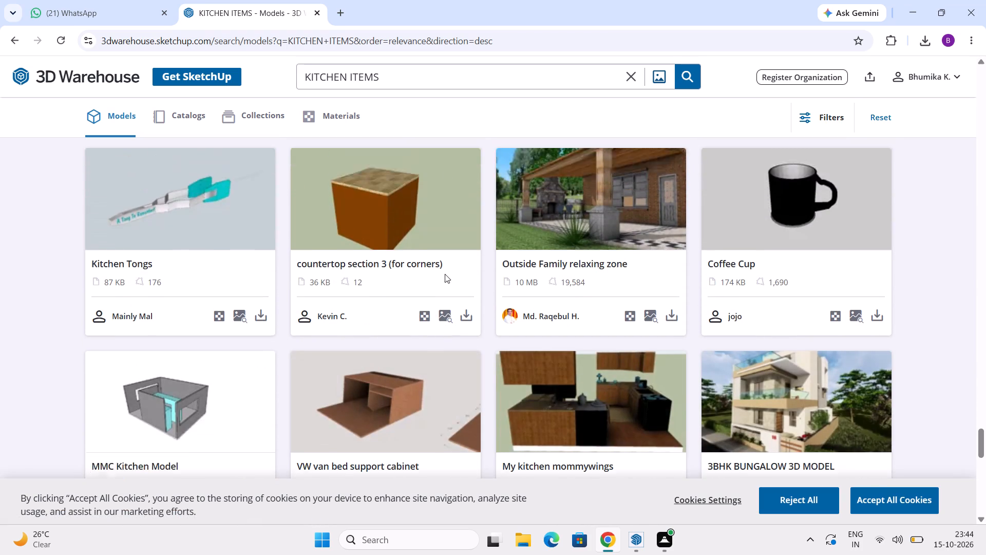
scroll(445, 274, up, 8)
scroll(445, 274, down, 3)
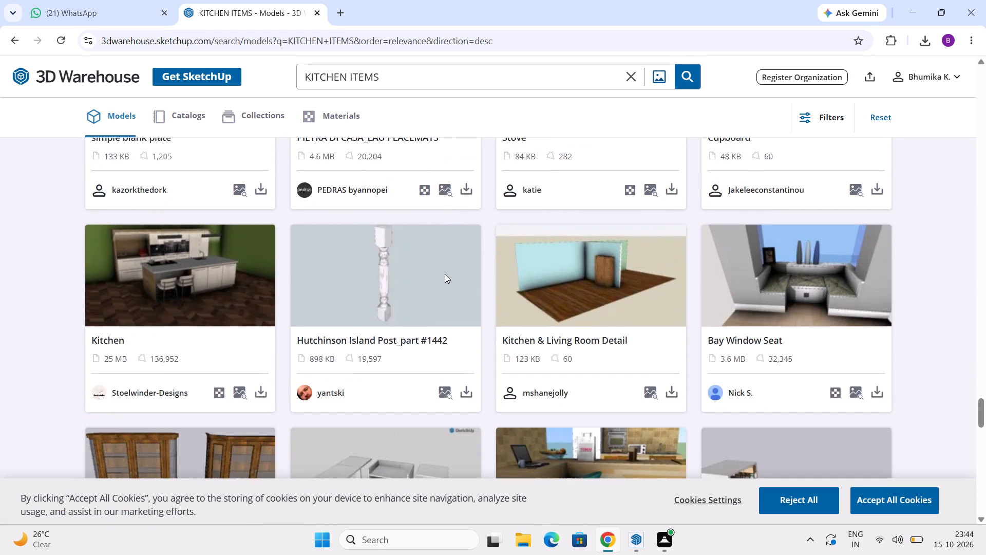
scroll(445, 274, down, 15)
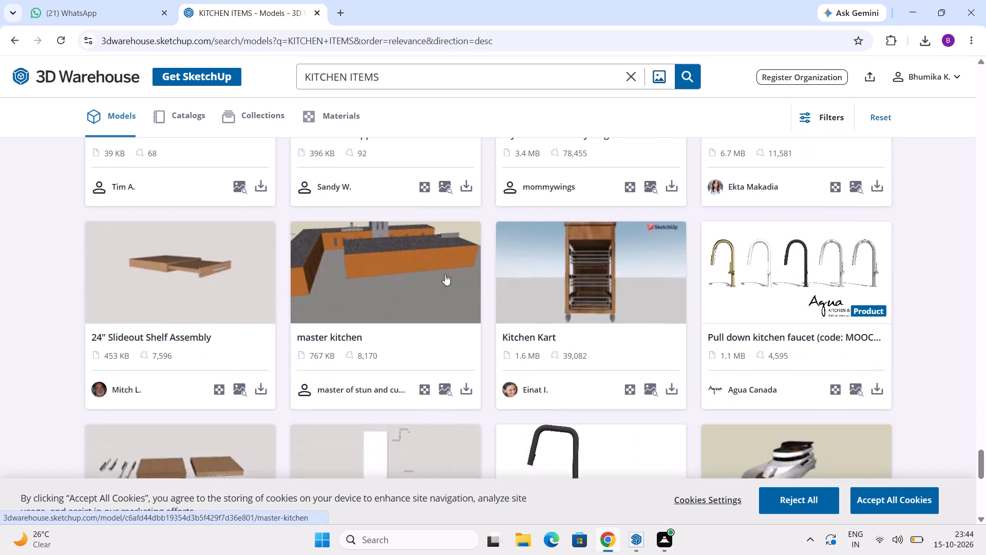
scroll(445, 274, down, 3)
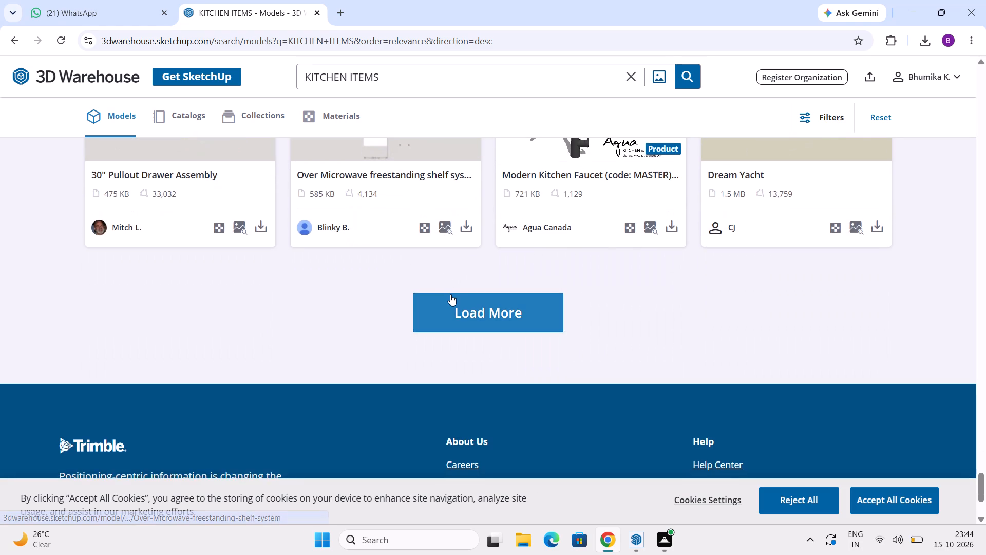
Load a further batch of "KITCHEN ITEMS" results and look through its faucet, cabinet front and accessory models.
scroll(451, 294, up, 2)
click(459, 431)
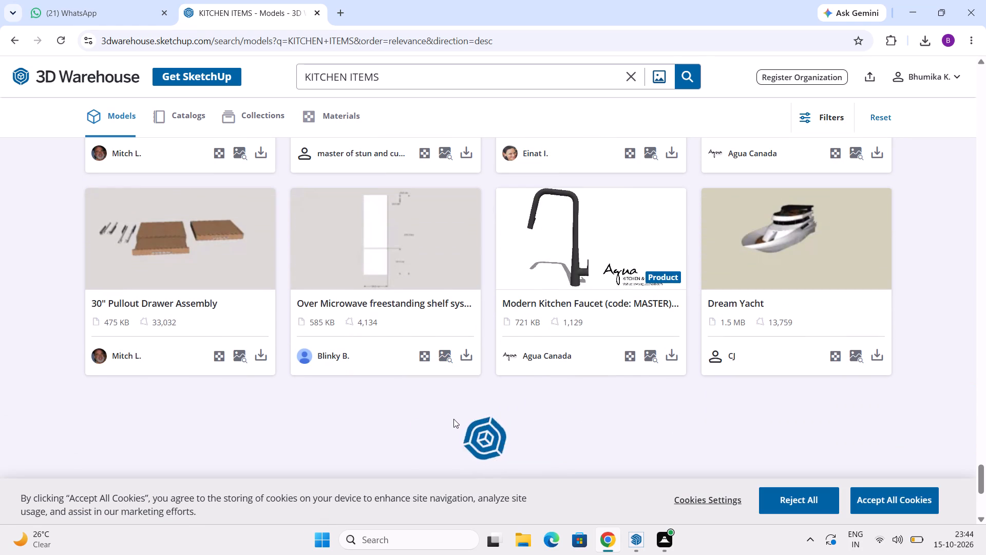
scroll(423, 388, down, 2)
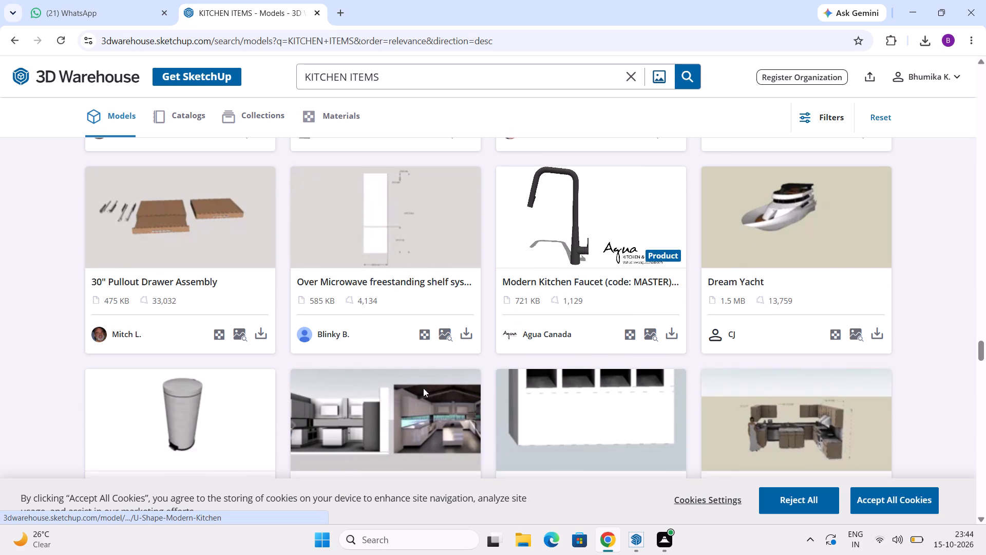
scroll(423, 388, up, 2)
scroll(424, 384, down, 4)
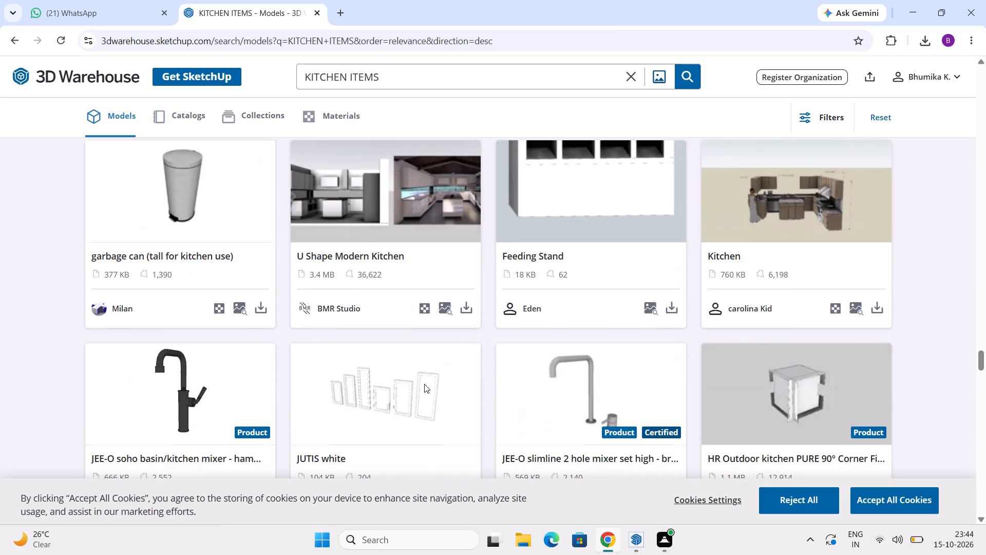
scroll(424, 384, down, 7)
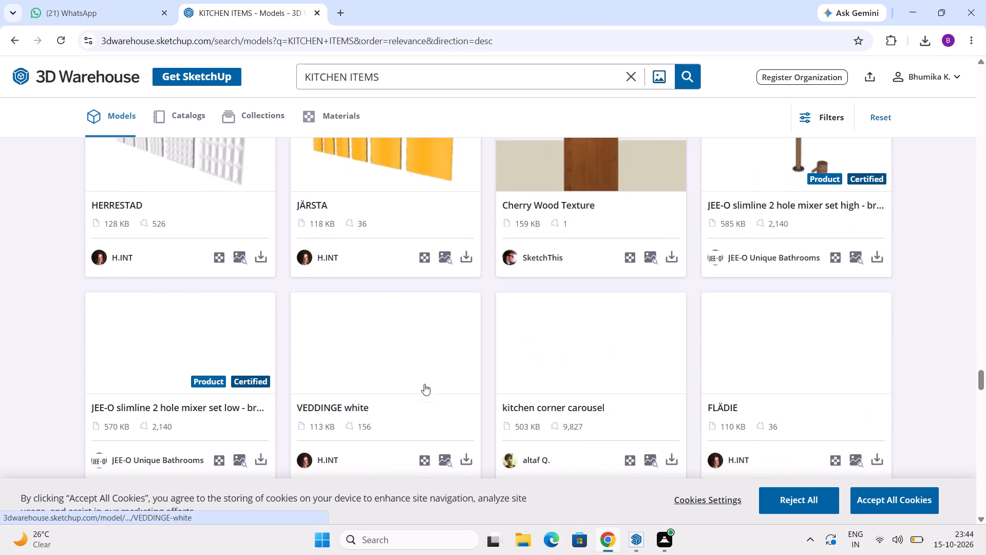
scroll(424, 384, down, 14)
scroll(424, 384, up, 12)
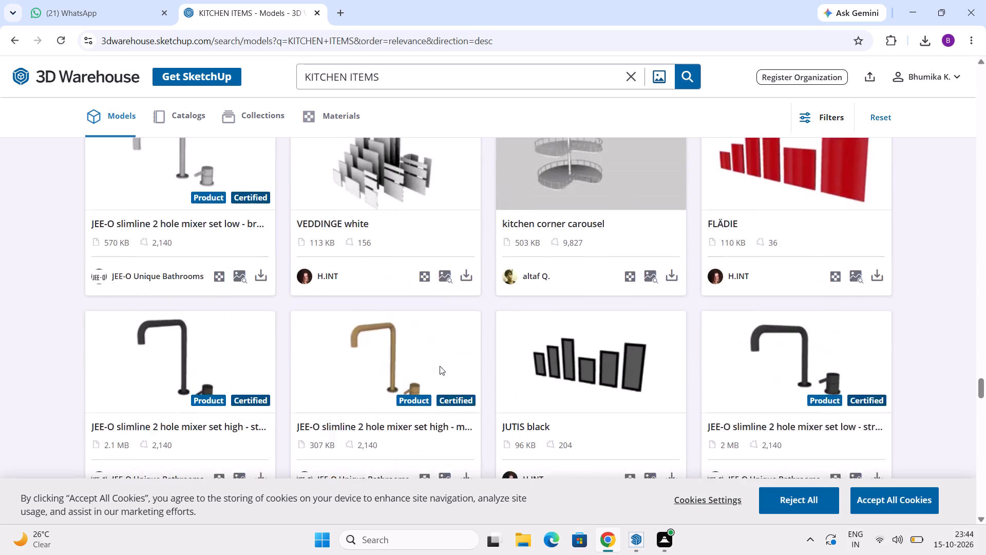
scroll(440, 366, up, 2)
Return to the start of the "KITCHEN ITEMS" results and re-examine the storage, bin, tableware and counter accessory models.
drag(981, 379, 971, 326)
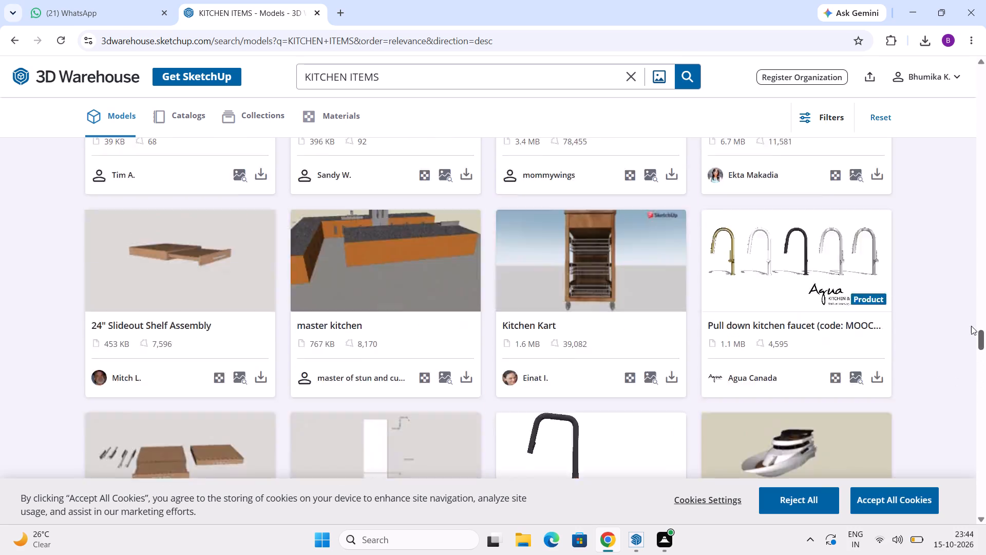
drag(971, 326, 907, 48)
scroll(674, 228, down, 1)
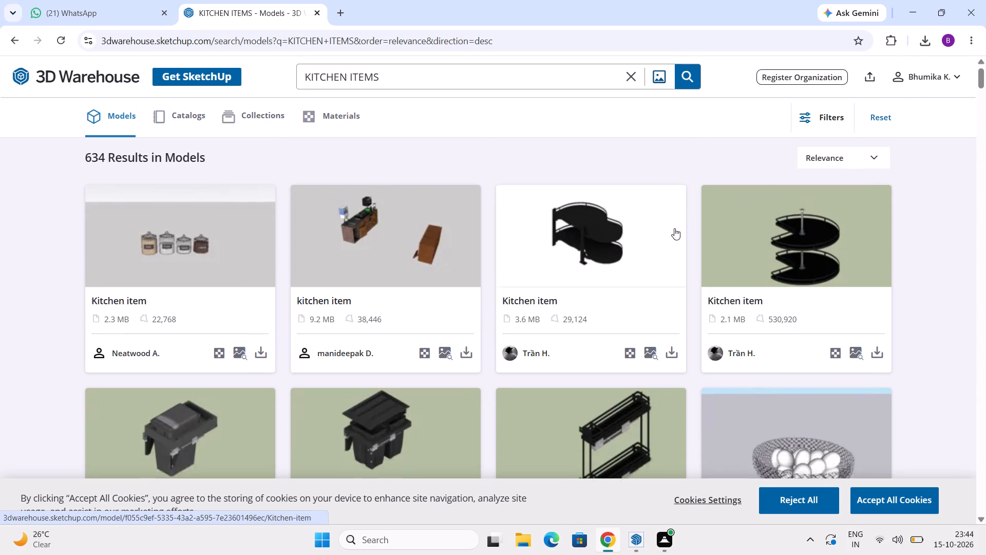
scroll(674, 228, down, 6)
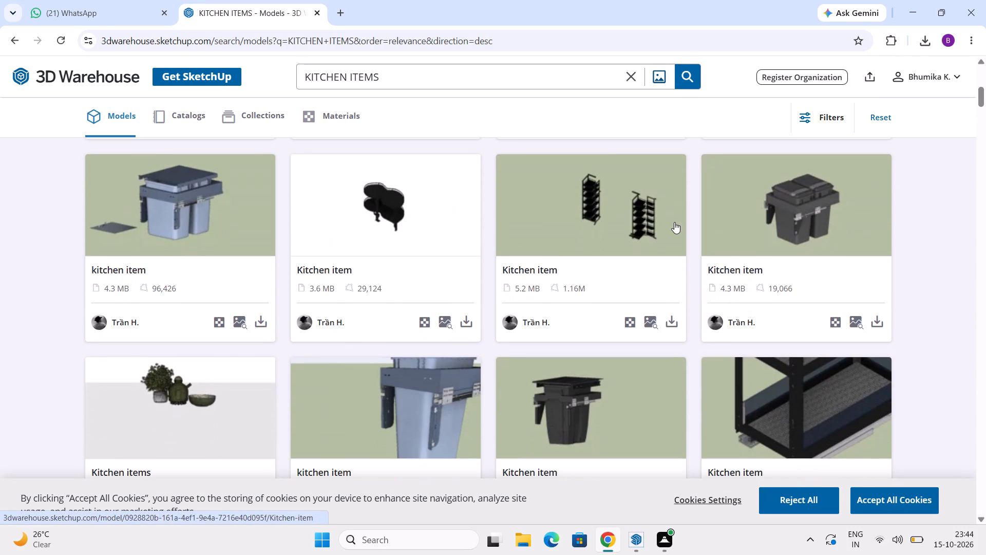
scroll(651, 233, down, 2)
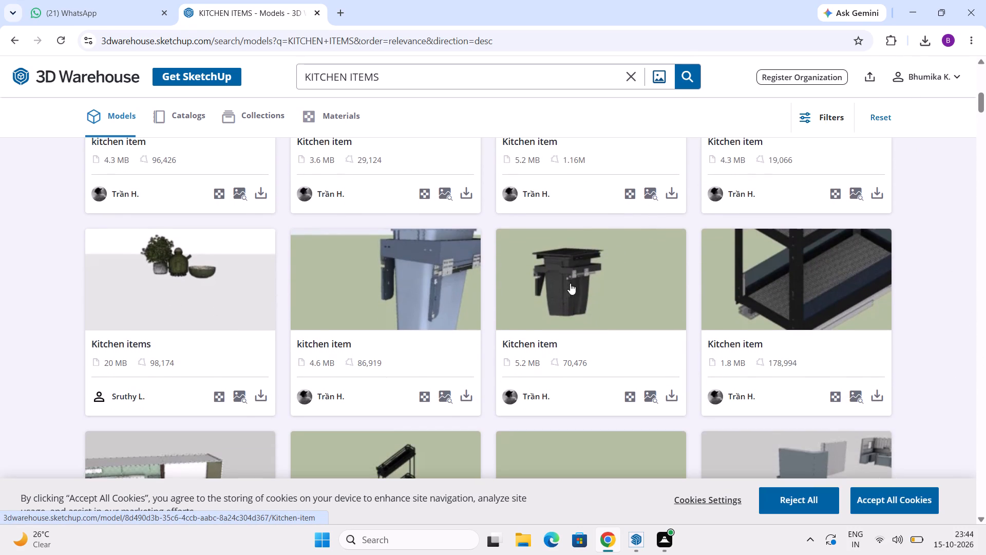
scroll(556, 310, down, 2)
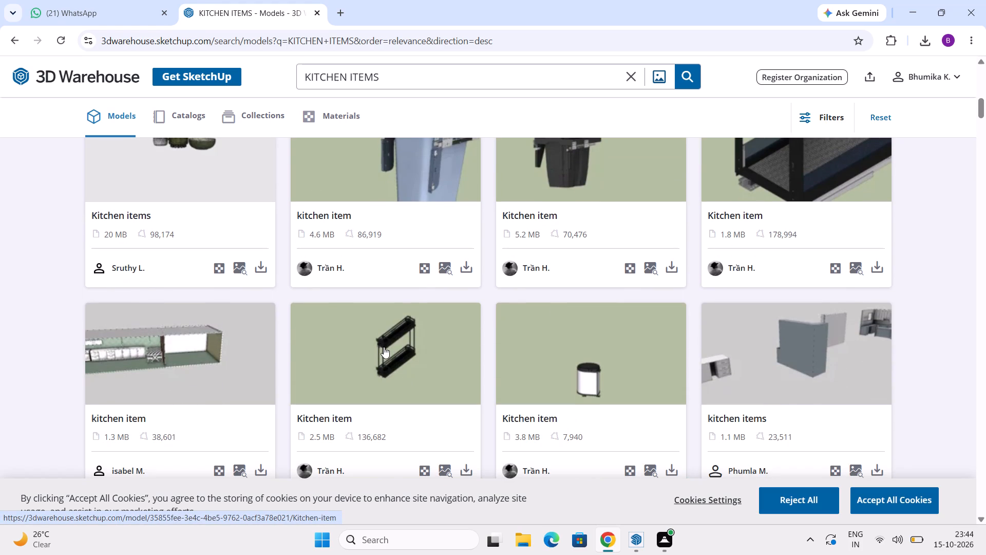
scroll(384, 328, up, 2)
scroll(384, 327, down, 7)
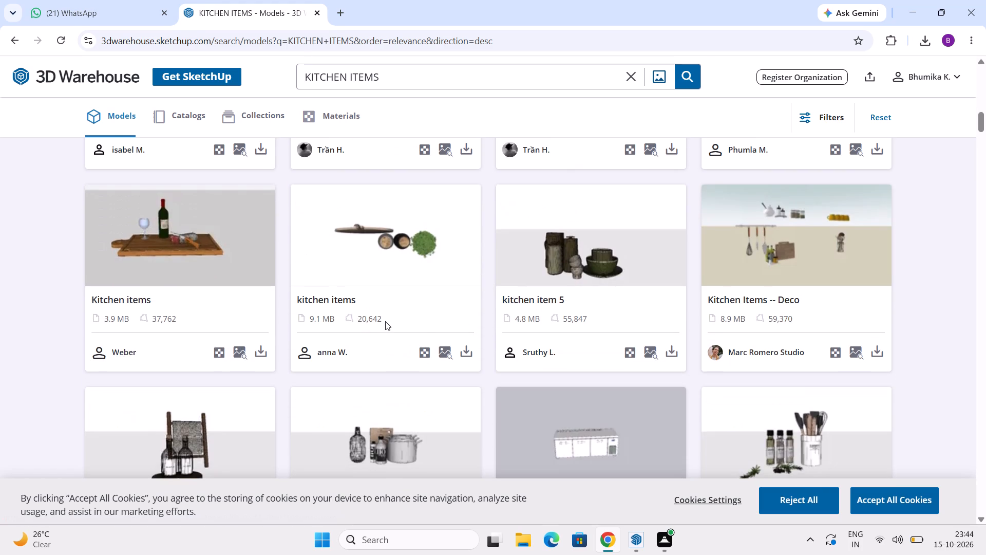
scroll(393, 311, down, 2)
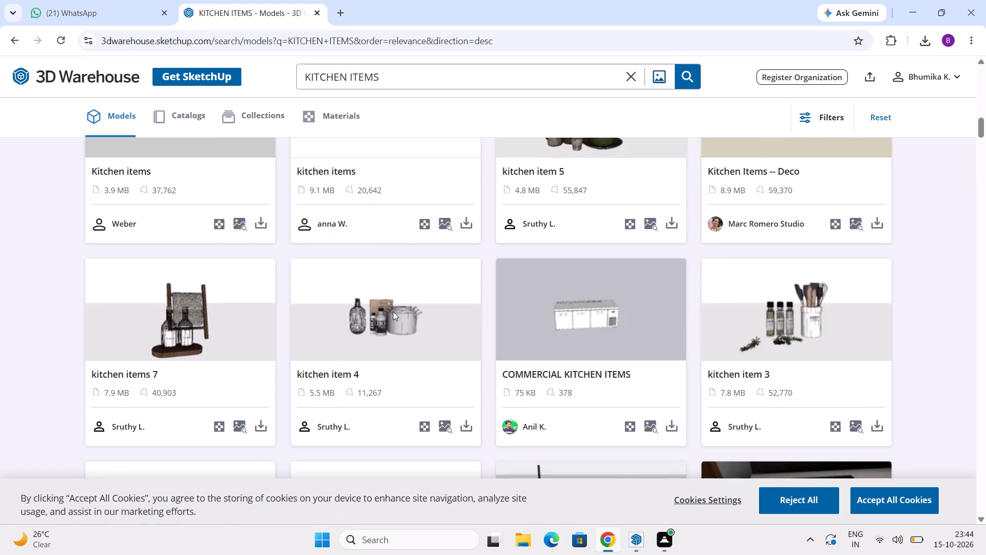
scroll(393, 311, down, 2)
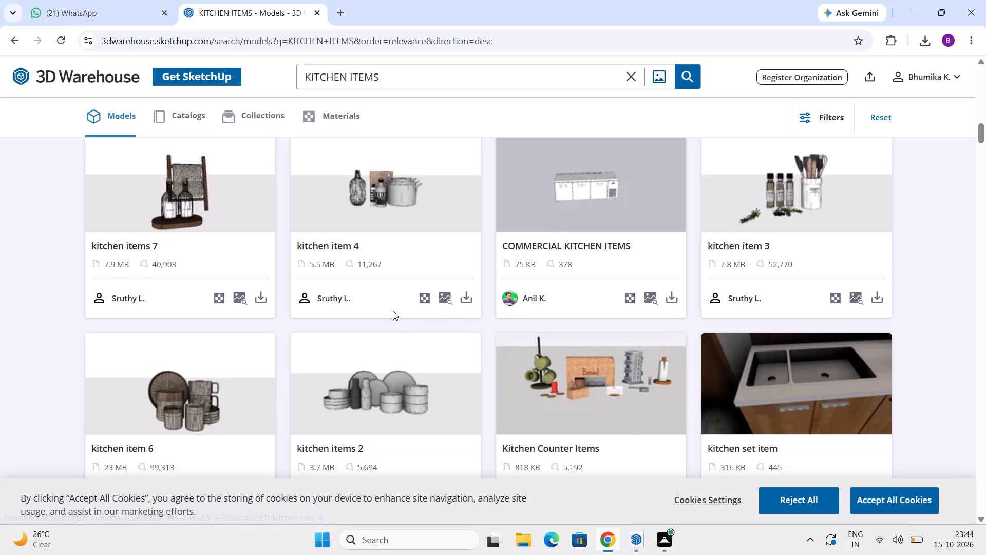
scroll(397, 307, down, 3)
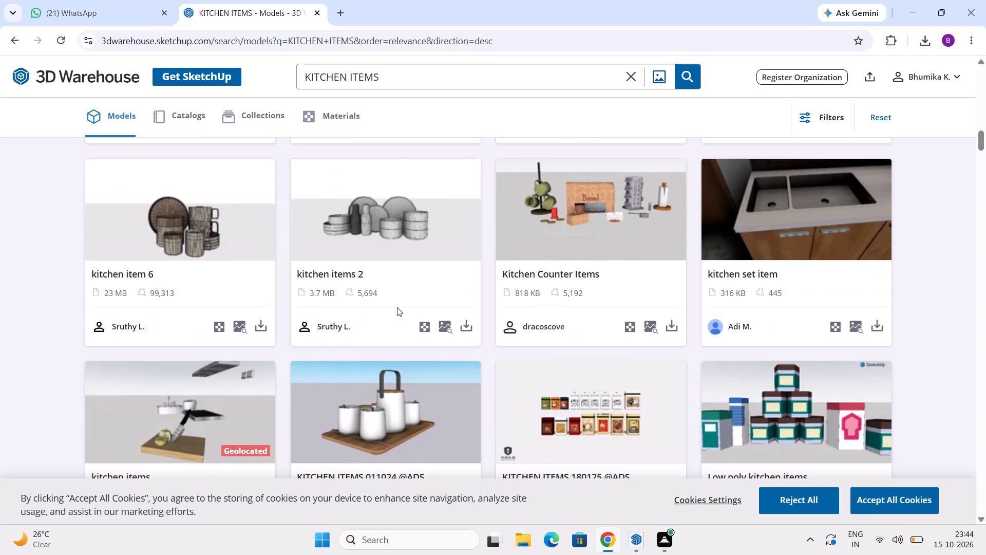
scroll(397, 307, down, 7)
scroll(397, 306, up, 2)
scroll(397, 306, down, 7)
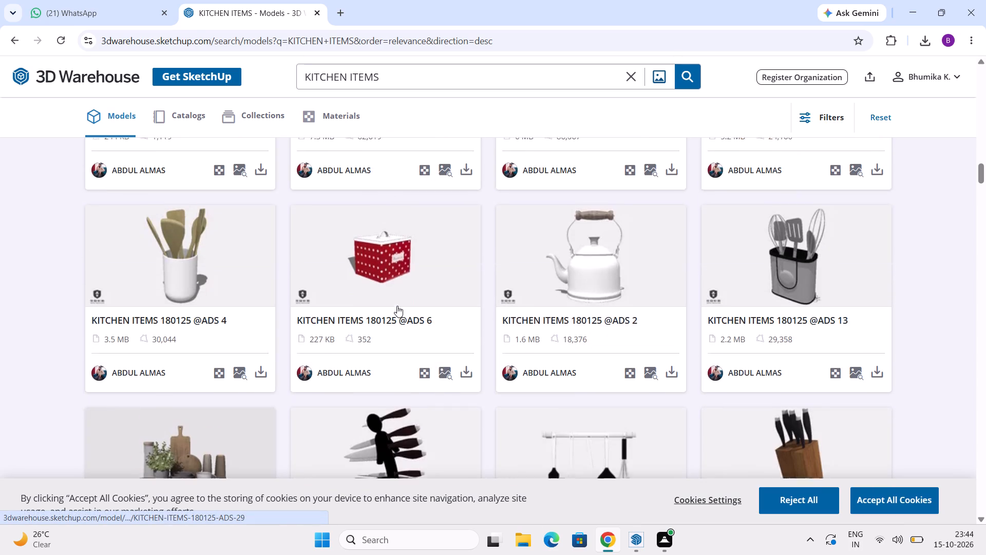
scroll(397, 306, down, 2)
scroll(397, 306, up, 2)
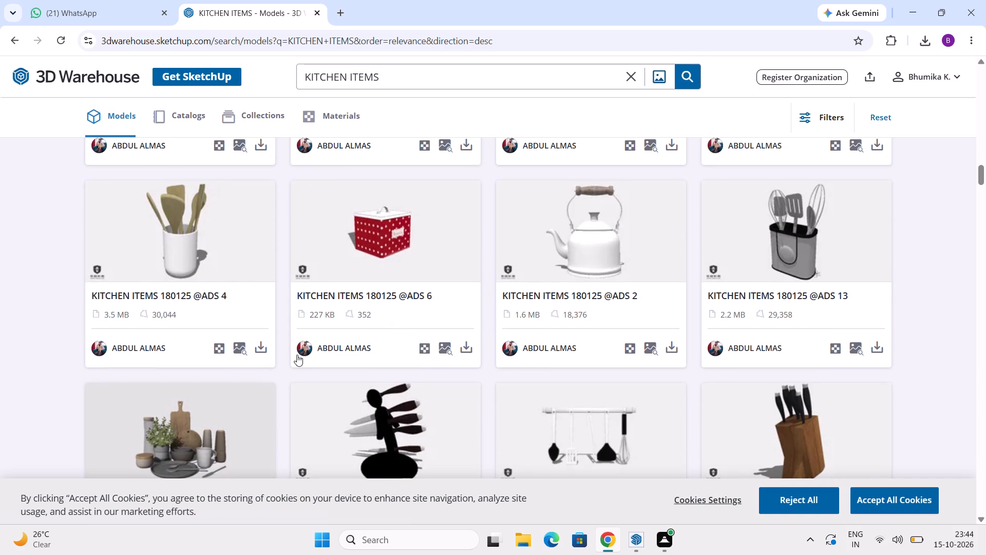
click(261, 345)
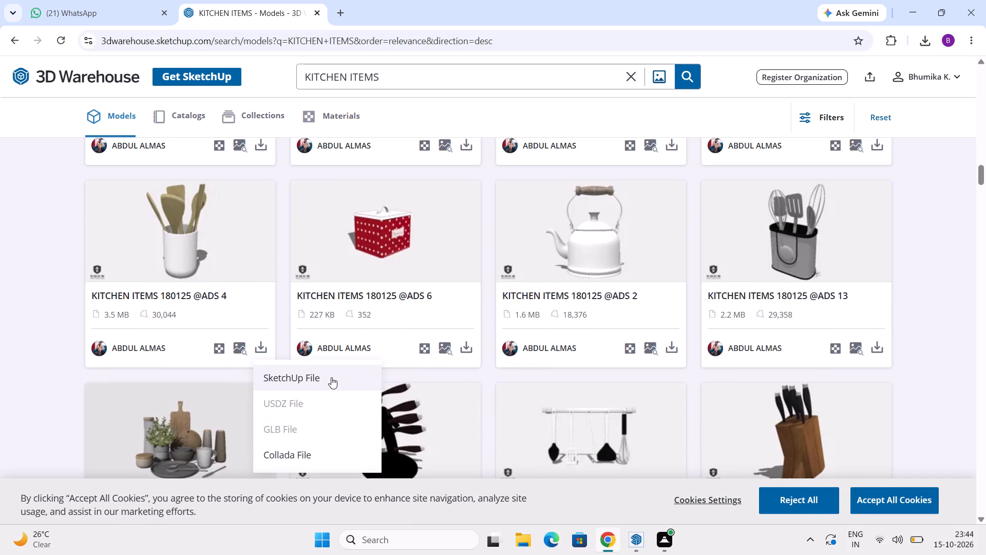
click(331, 377)
Examine the "KITCHEN ITEMS" results beyond the utensil holder for suitable knife sets, crockery, cookware, dish racks and other accessories.
scroll(339, 317, down, 2)
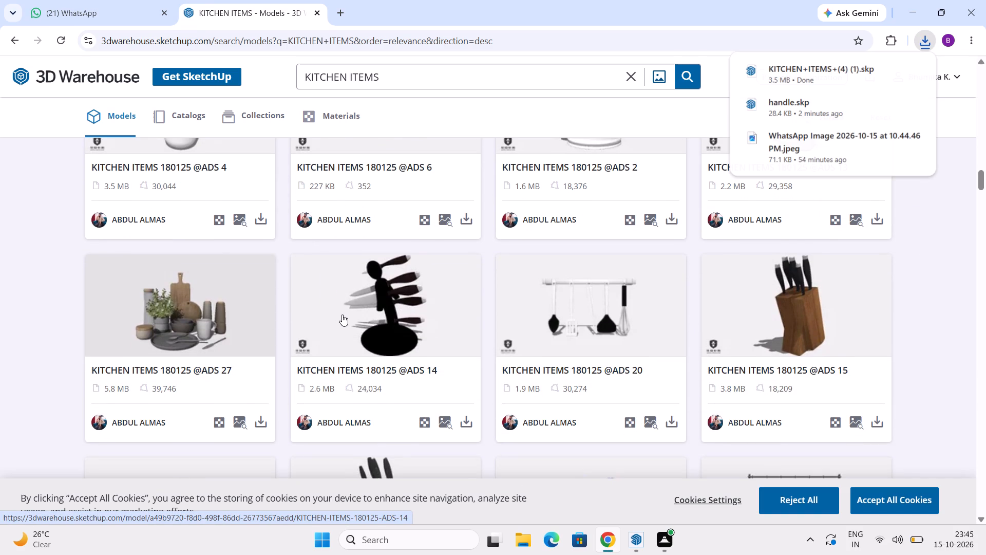
scroll(342, 314, down, 6)
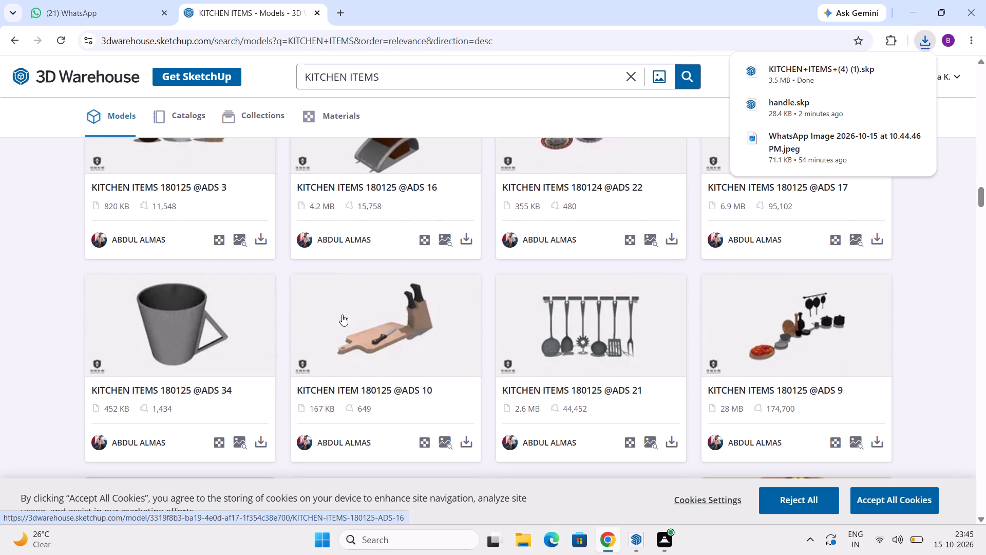
scroll(342, 314, down, 9)
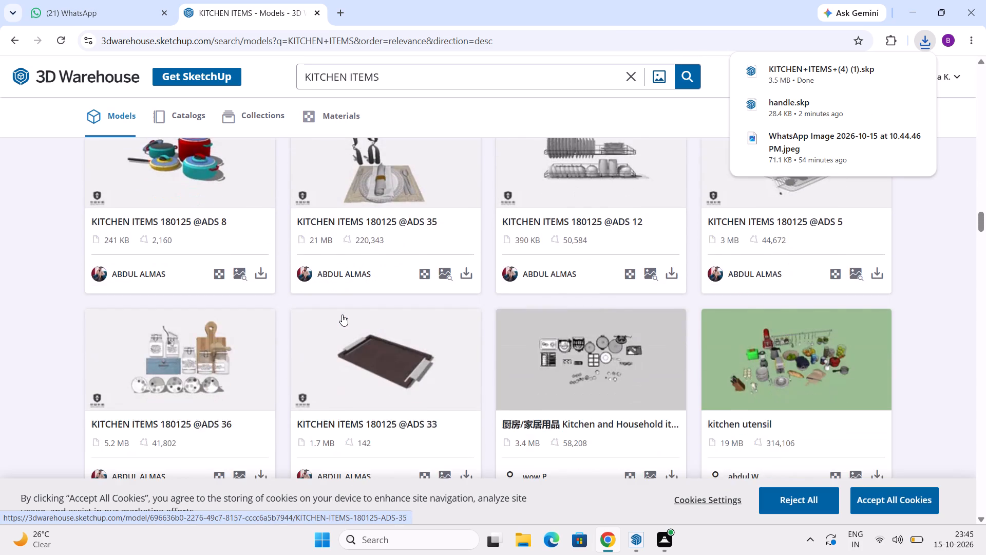
scroll(342, 314, down, 10)
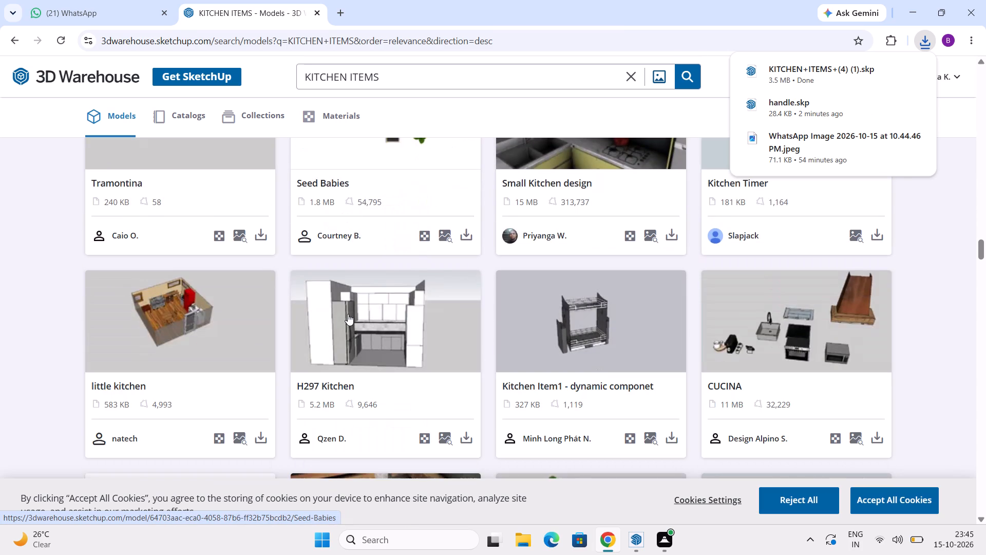
scroll(370, 312, down, 3)
scroll(370, 312, up, 5)
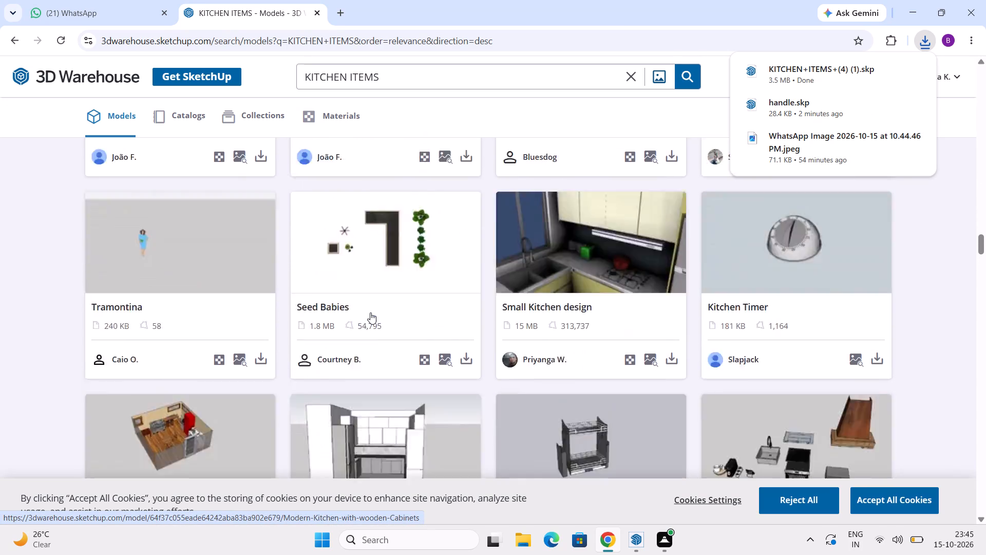
scroll(370, 312, up, 15)
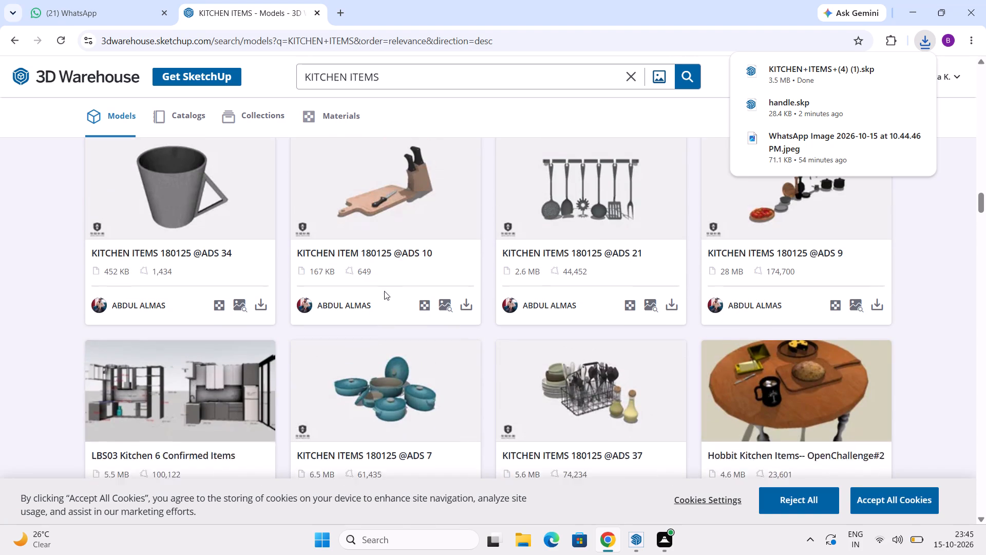
scroll(307, 300, up, 3)
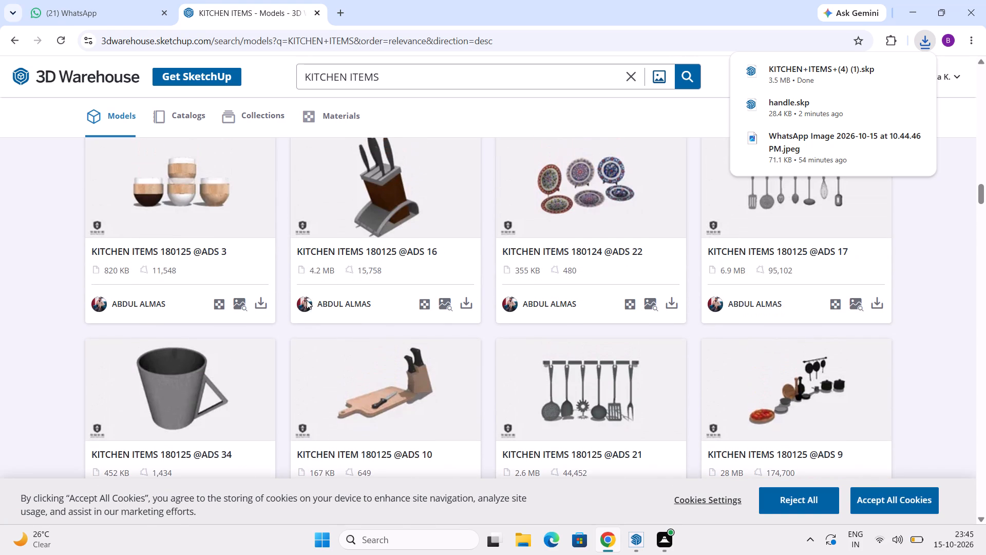
scroll(308, 297, up, 3)
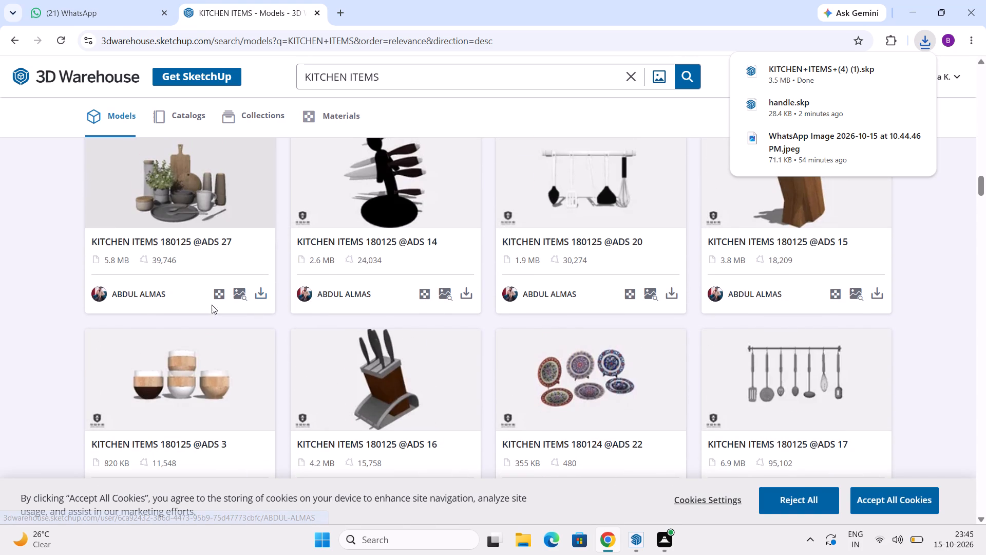
scroll(411, 303, up, 2)
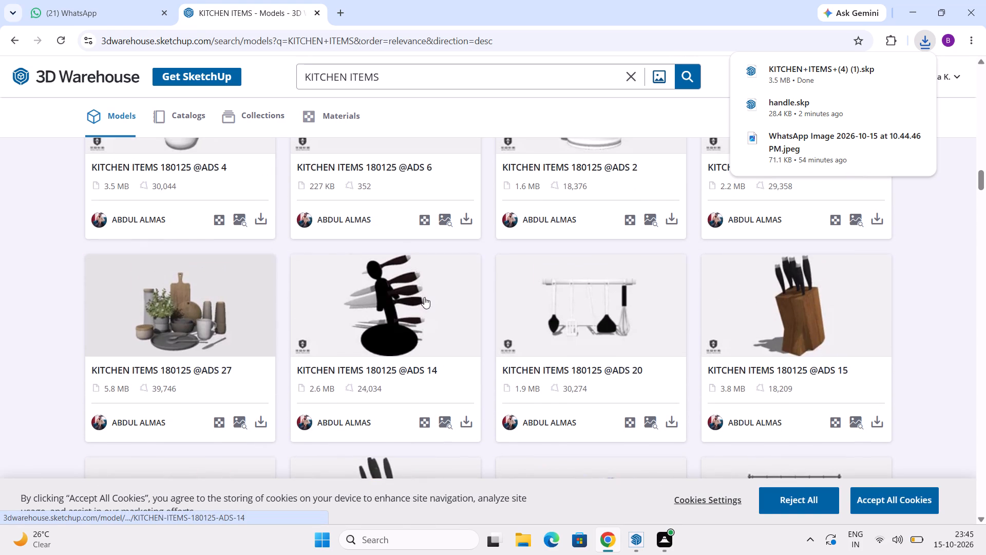
scroll(424, 297, down, 1)
scroll(424, 297, up, 5)
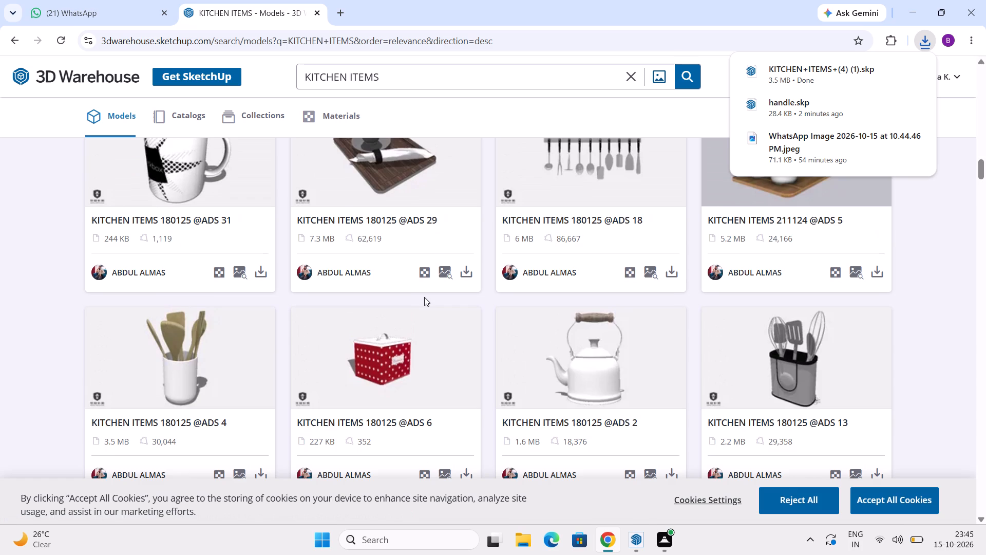
scroll(424, 297, up, 5)
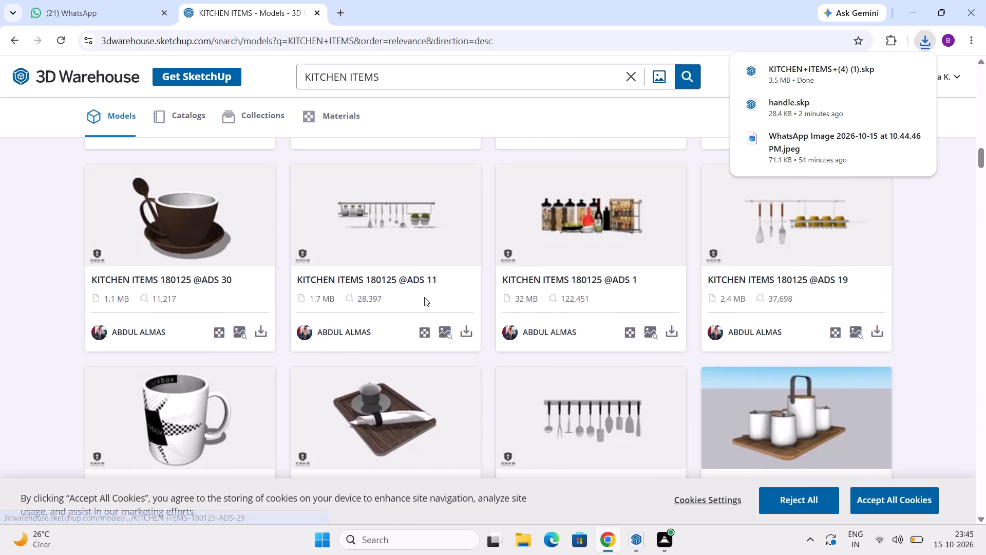
scroll(424, 297, up, 4)
scroll(424, 297, down, 6)
scroll(424, 297, up, 5)
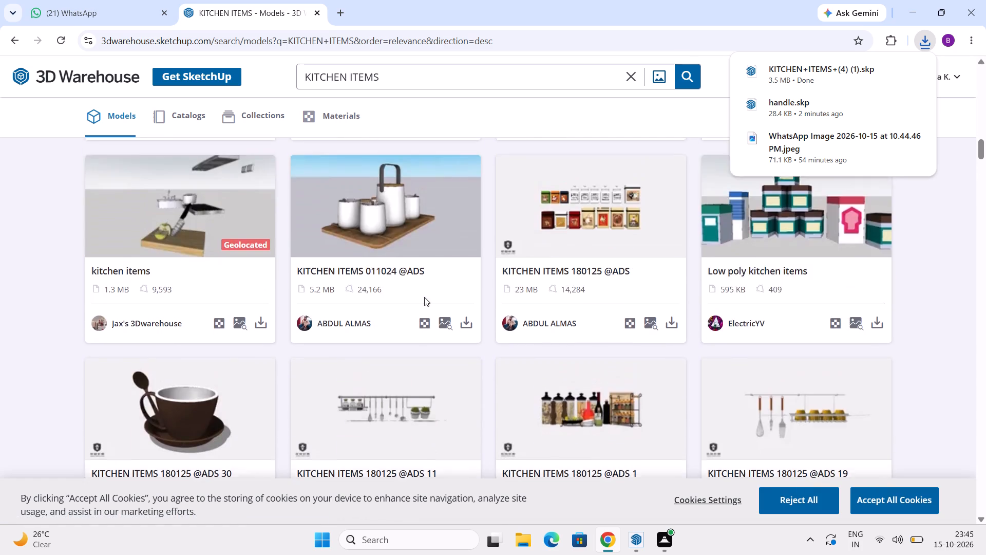
Recheck the earliest "KITCHEN ITEMS" results, including the pull-out baskets, bins, jars and decor sets, for usable pieces.
scroll(424, 297, up, 9)
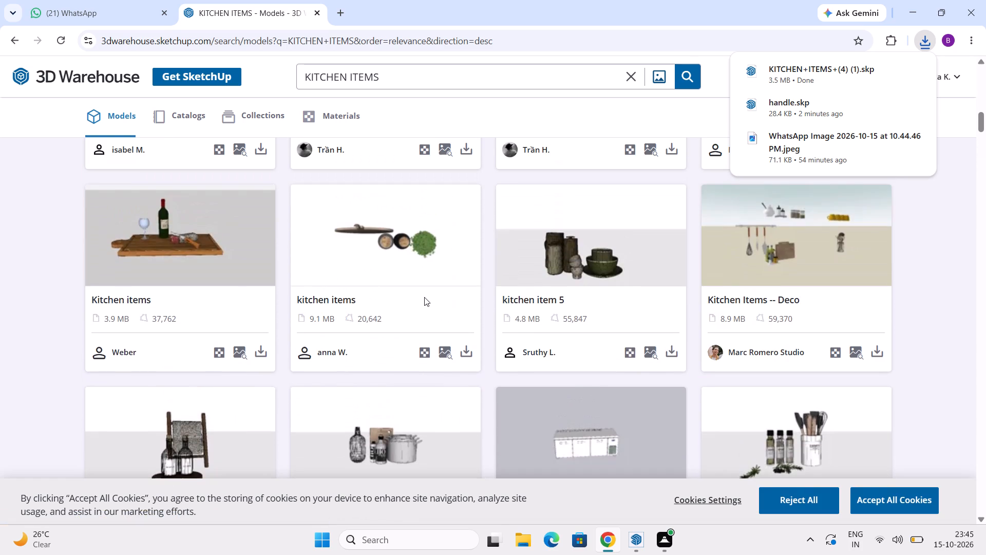
scroll(424, 297, up, 5)
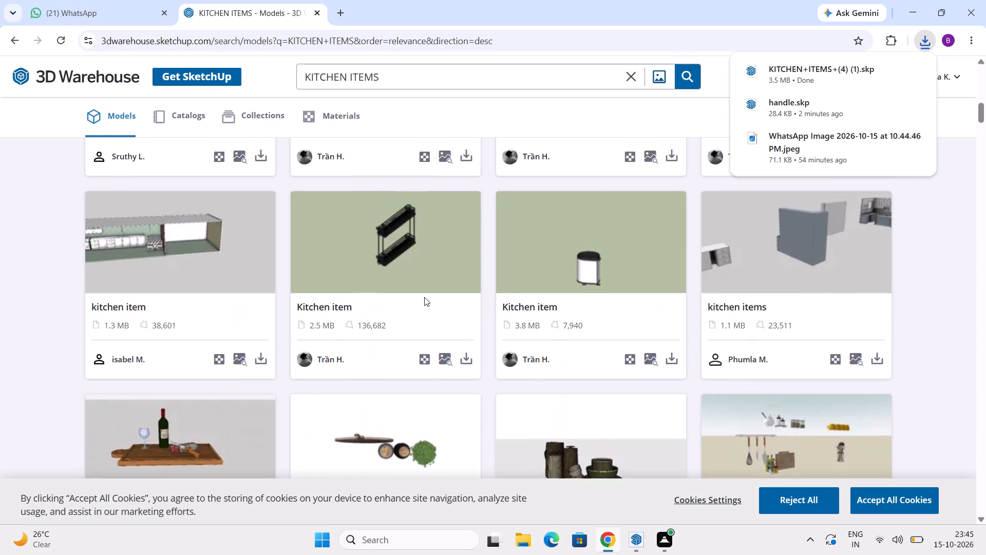
scroll(424, 297, up, 9)
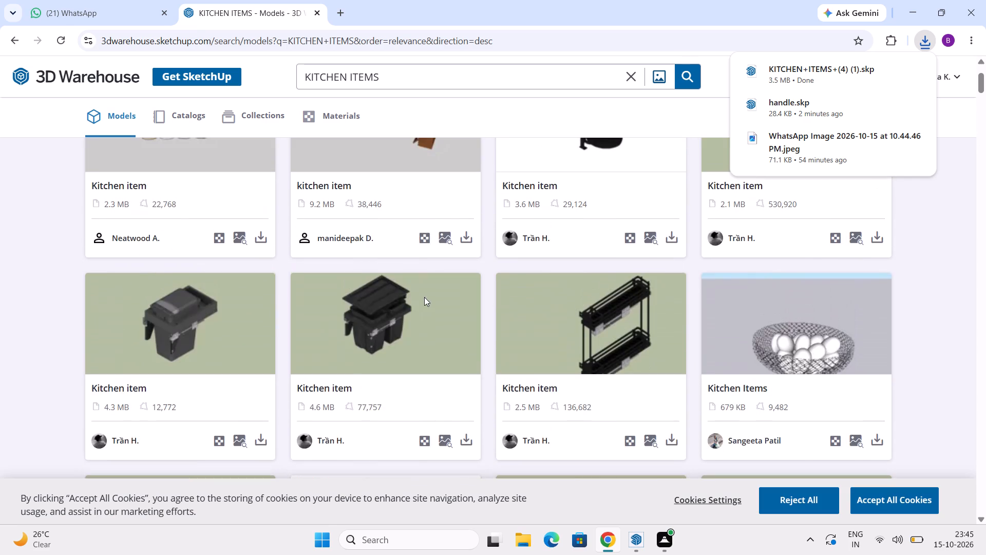
scroll(424, 297, up, 6)
Look through the "KITCHEN ITEMS" results again, comparing the bins, decor sets, crockery, mugs, hanging utensils and knife blocks.
scroll(424, 297, down, 6)
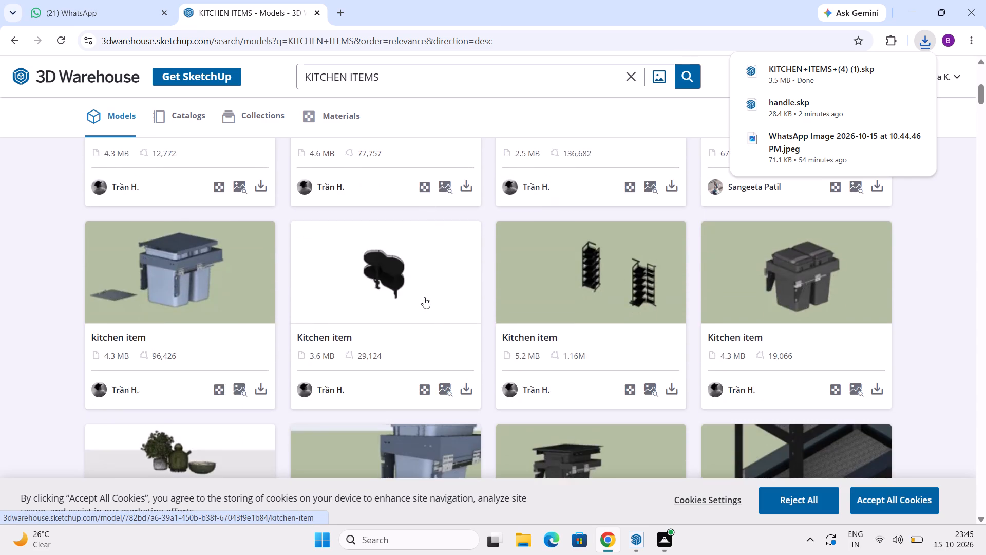
scroll(424, 297, down, 7)
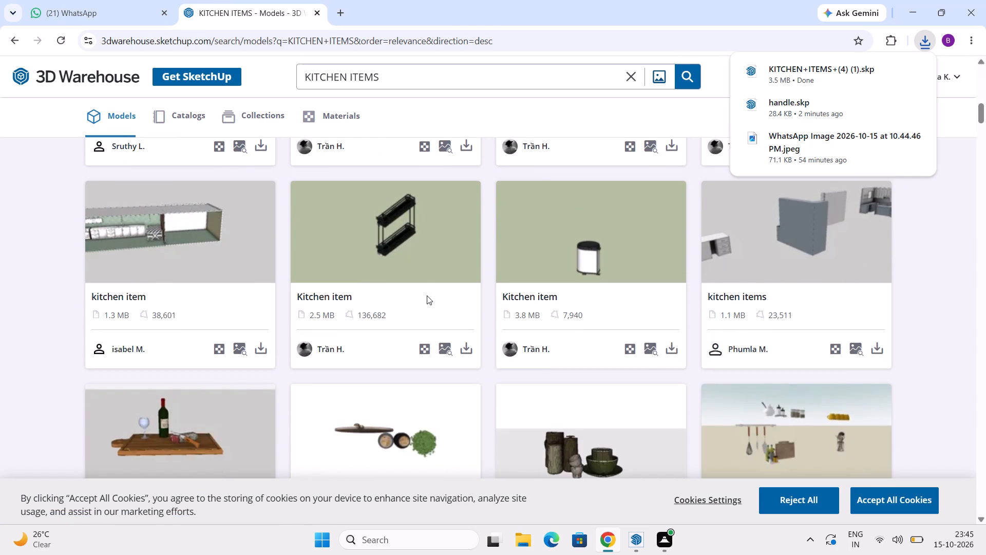
scroll(427, 295, down, 3)
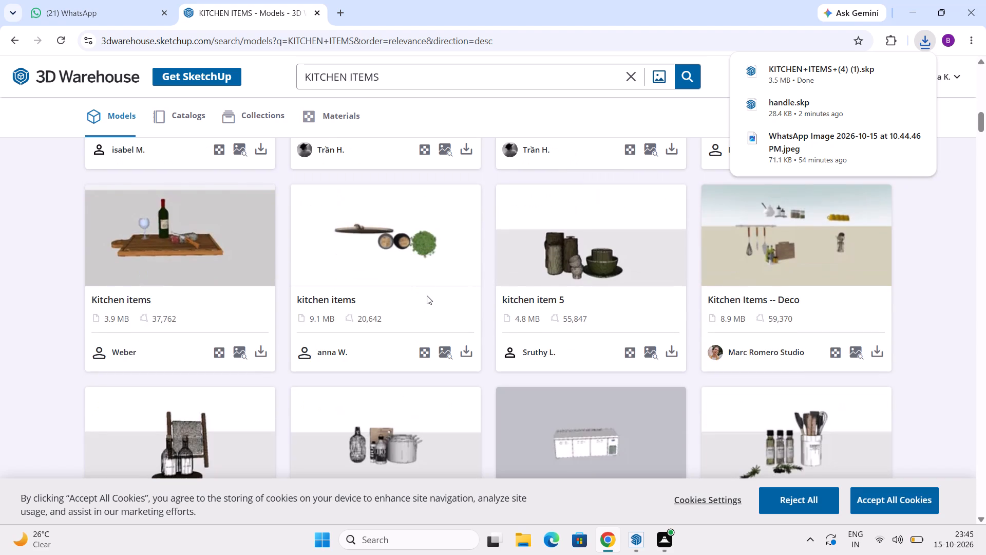
scroll(427, 295, down, 3)
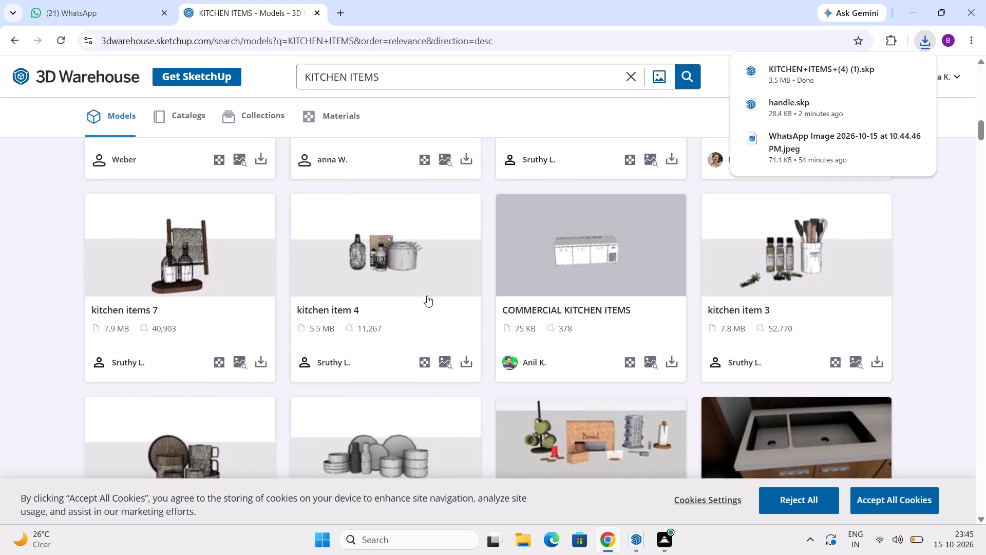
scroll(427, 295, down, 9)
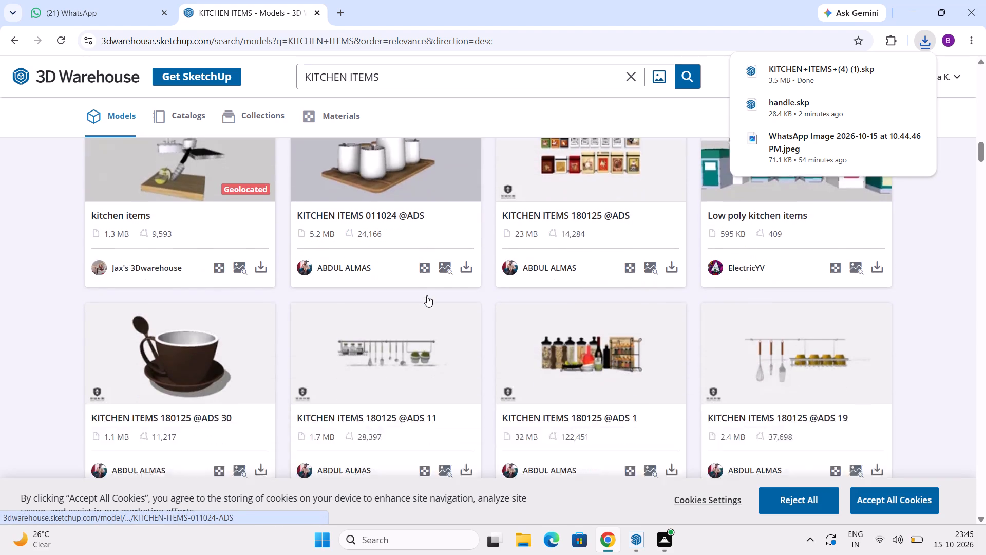
scroll(427, 295, down, 2)
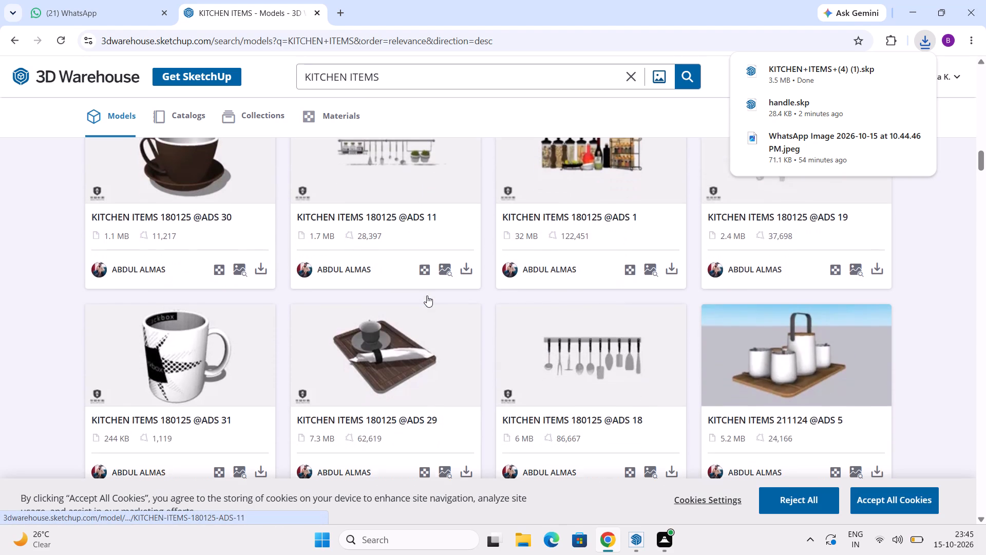
scroll(427, 295, down, 6)
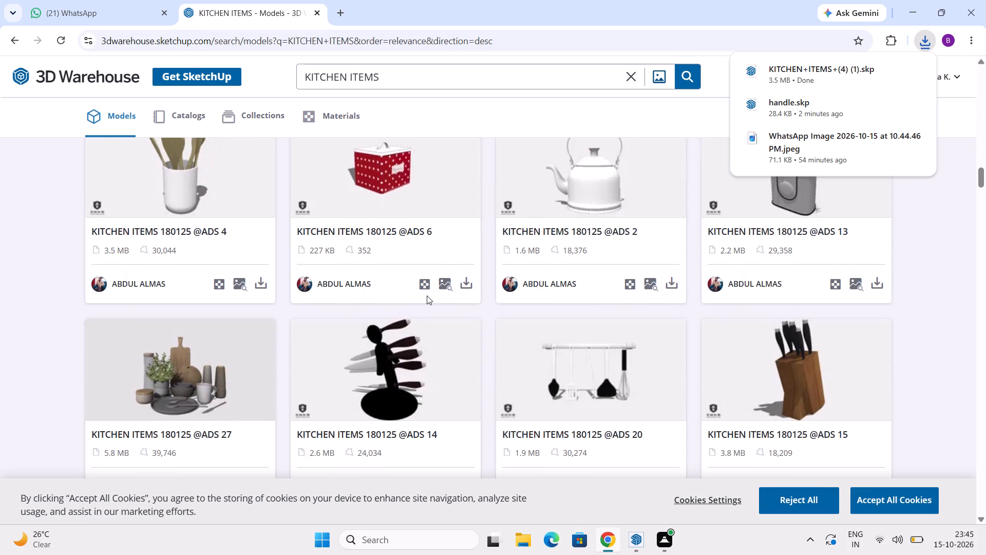
scroll(427, 295, down, 9)
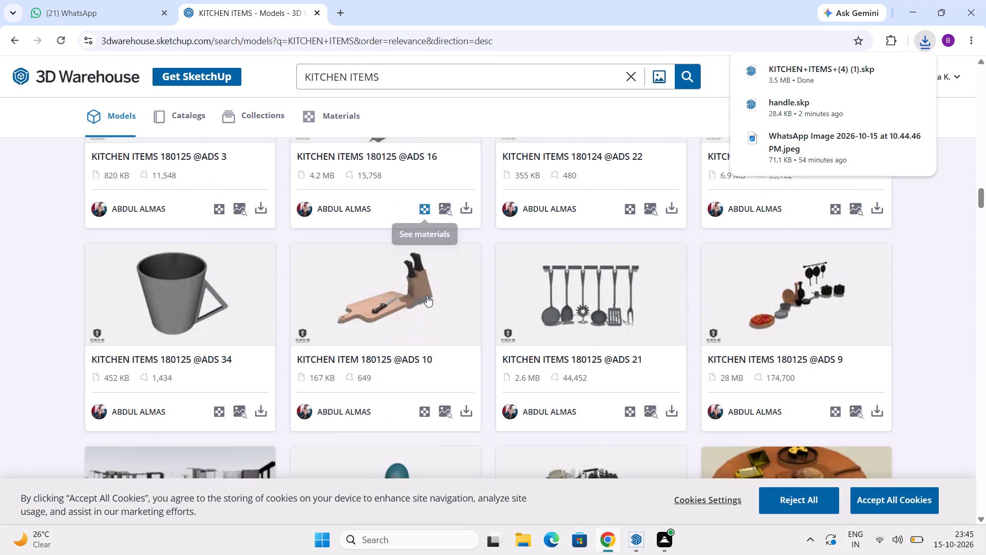
scroll(427, 295, down, 17)
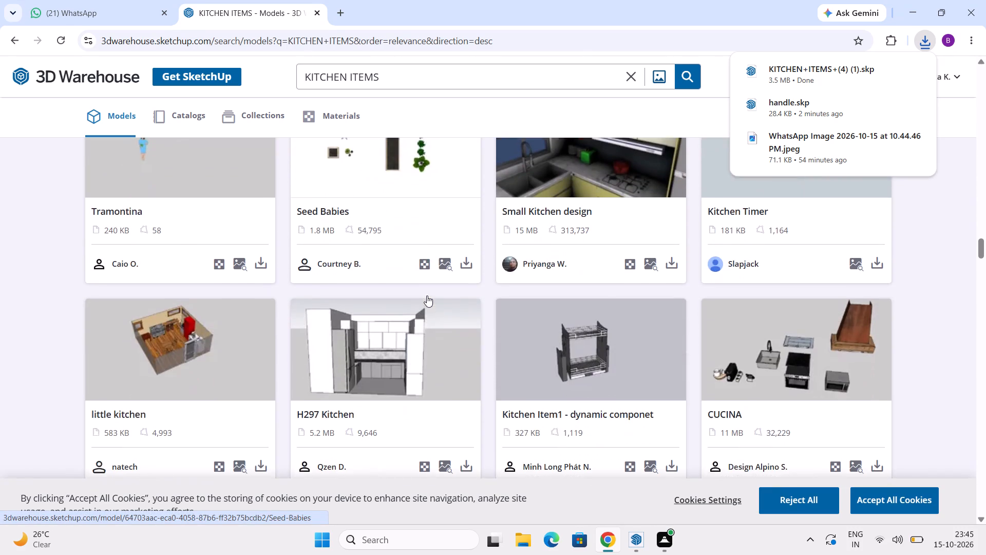
scroll(427, 294, down, 6)
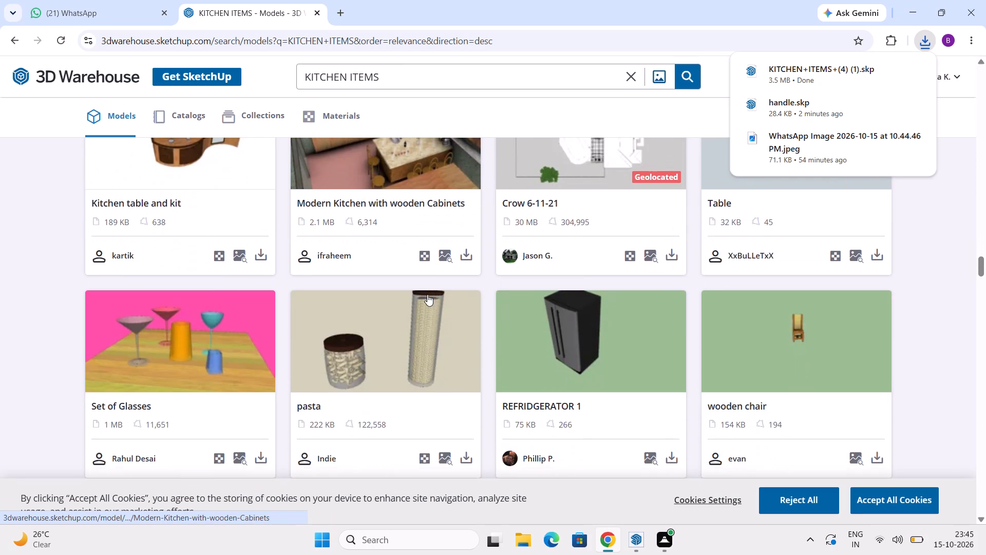
scroll(427, 294, down, 9)
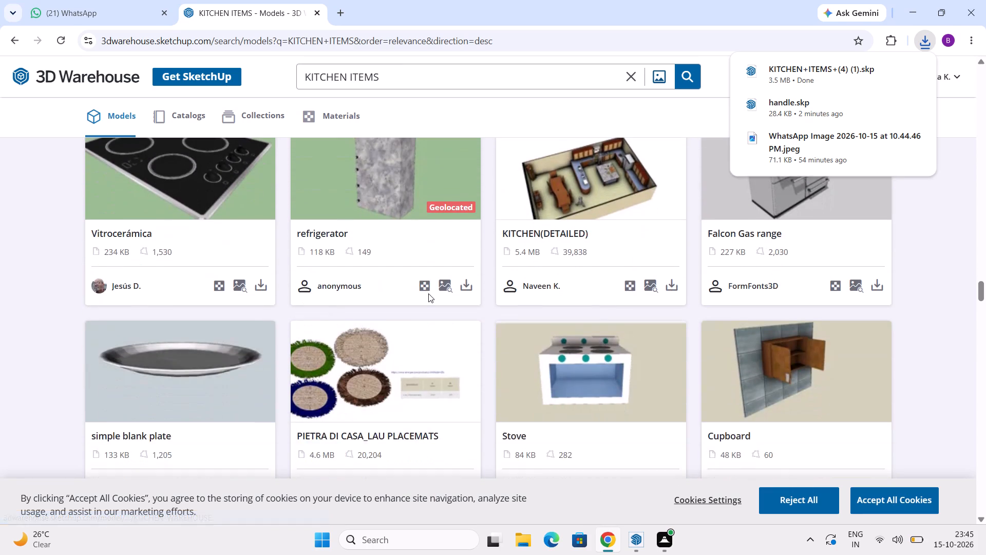
scroll(428, 293, down, 11)
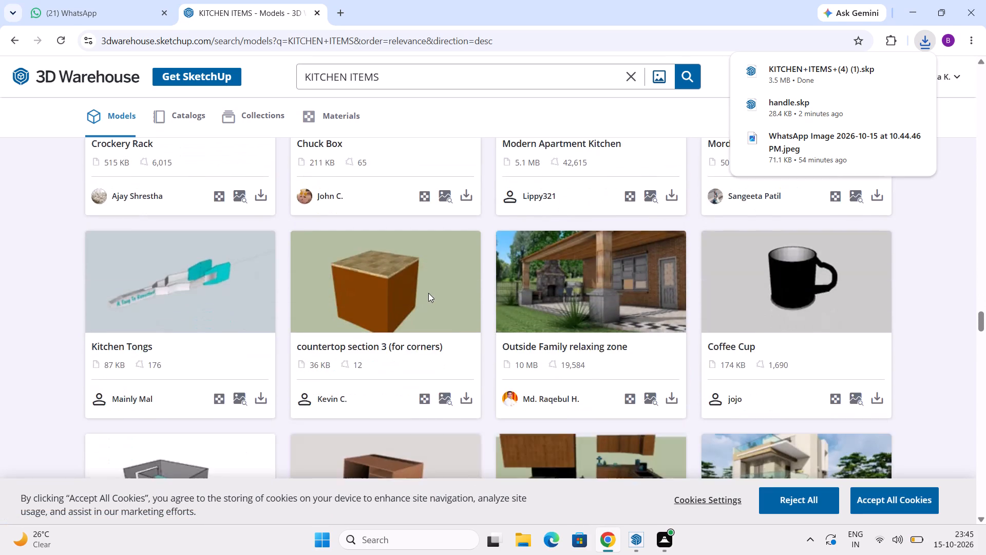
scroll(428, 293, down, 10)
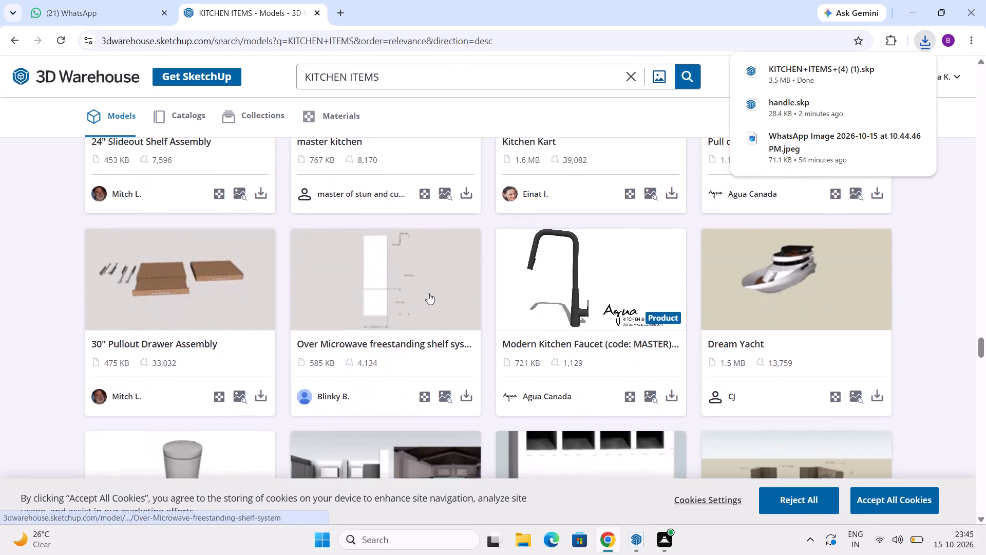
scroll(428, 293, down, 15)
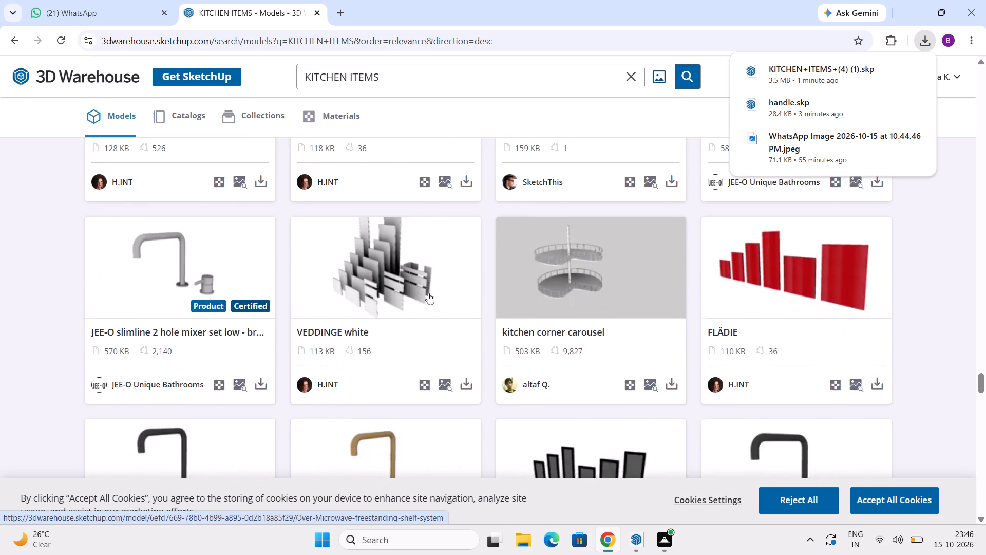
Search the 3D Warehouse models for "KITCHEN THINGS".
double_click(392, 82)
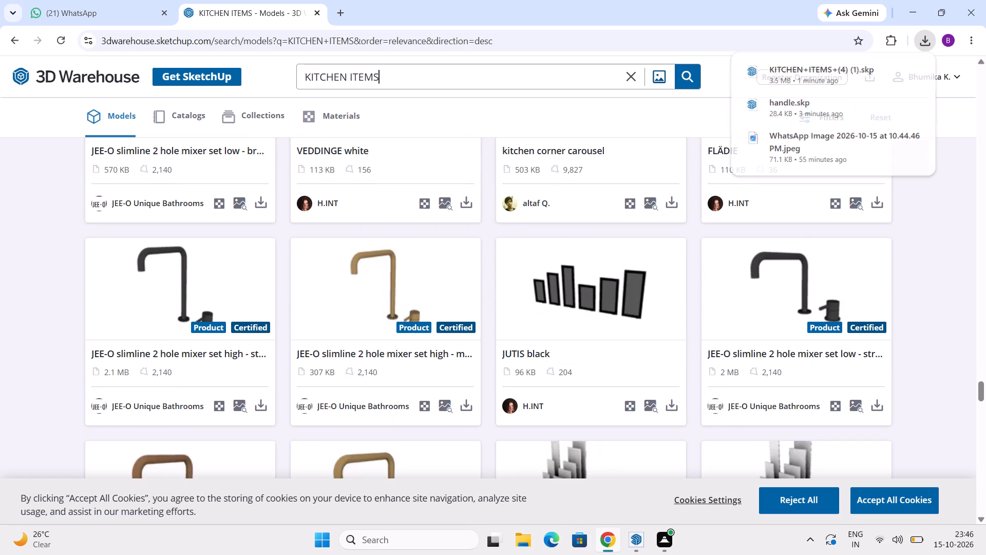
key(BackSpace)
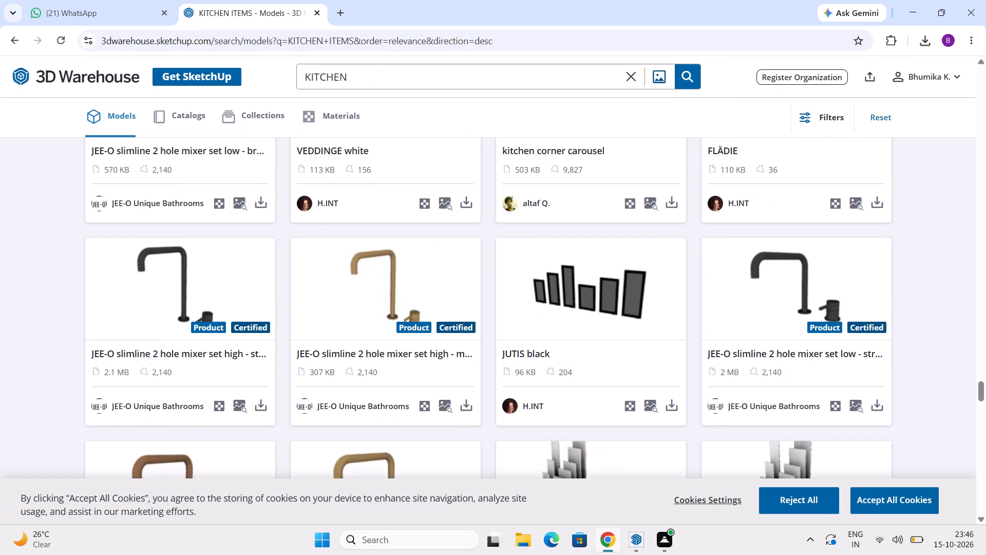
text(THINGS)
key(Return)
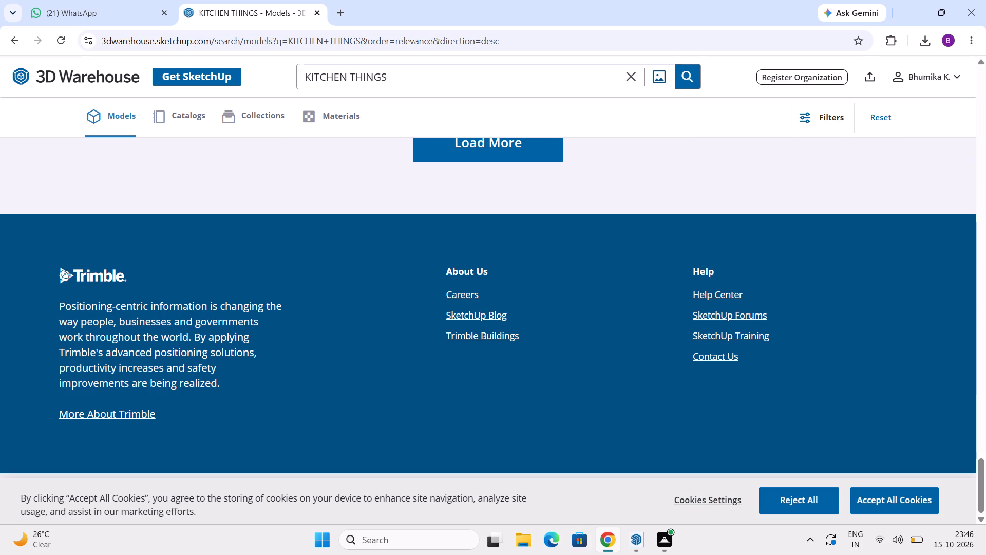
Download the knife block with cutting board, "KITCHEN KNIFES" by Panda Kitchen & bath, as a SketchUp file.
scroll(304, 68, up, 2)
scroll(336, 175, up, 3)
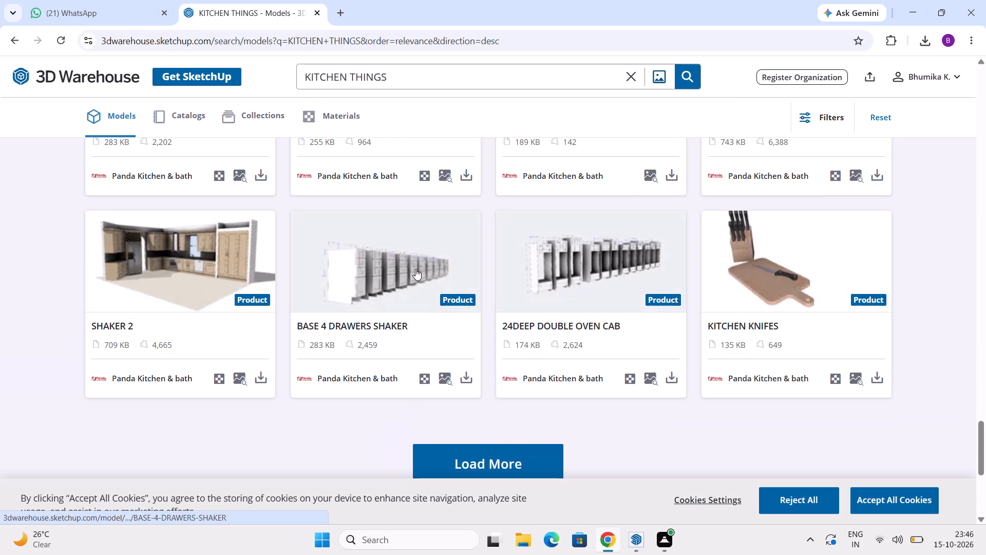
scroll(415, 269, up, 3)
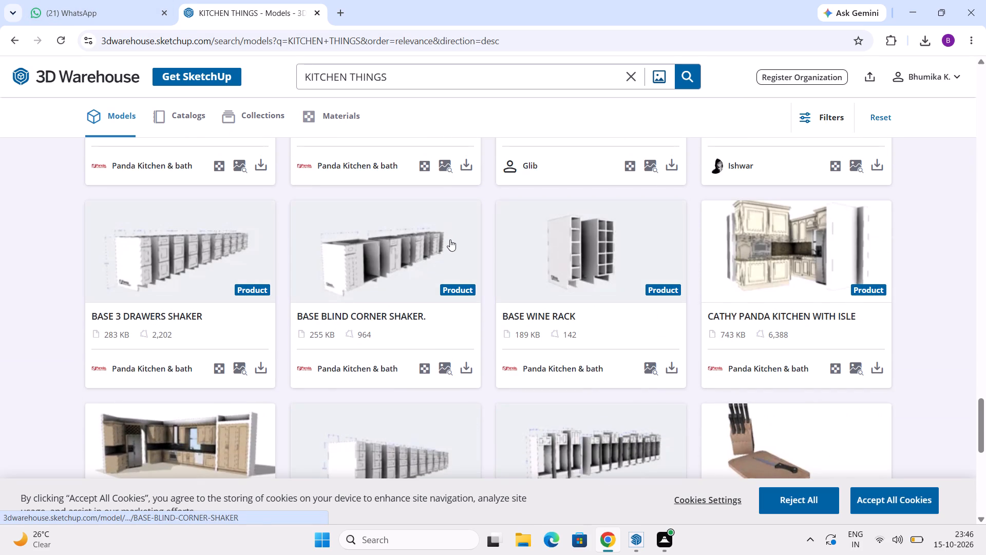
scroll(450, 239, up, 3)
scroll(467, 231, down, 5)
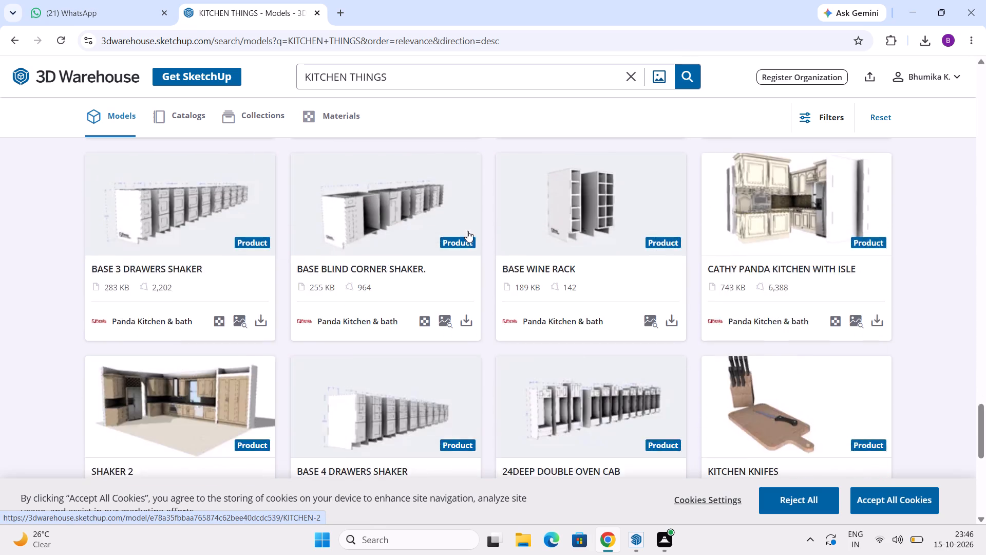
scroll(467, 231, down, 4)
scroll(468, 231, up, 2)
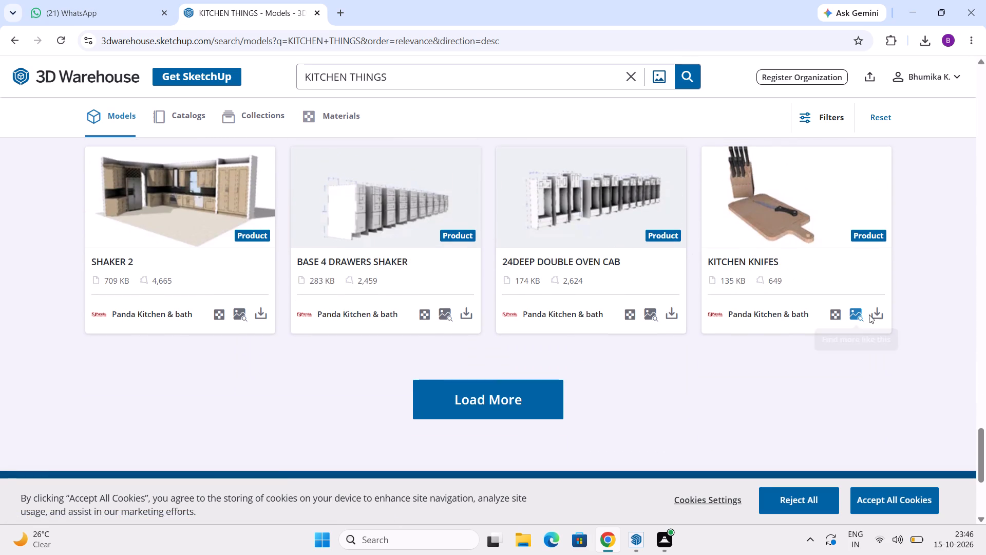
click(876, 316)
click(843, 338)
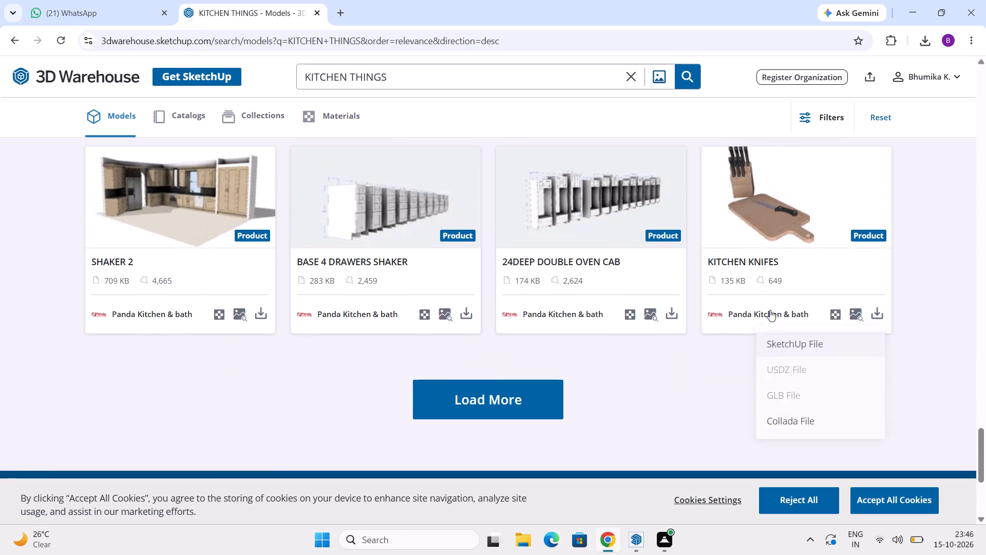
Examine the "KITCHEN THINGS" results back to the first models for suitable pans, cutting boards, cups, bowls, dish racks and shelf decor.
scroll(695, 253, up, 14)
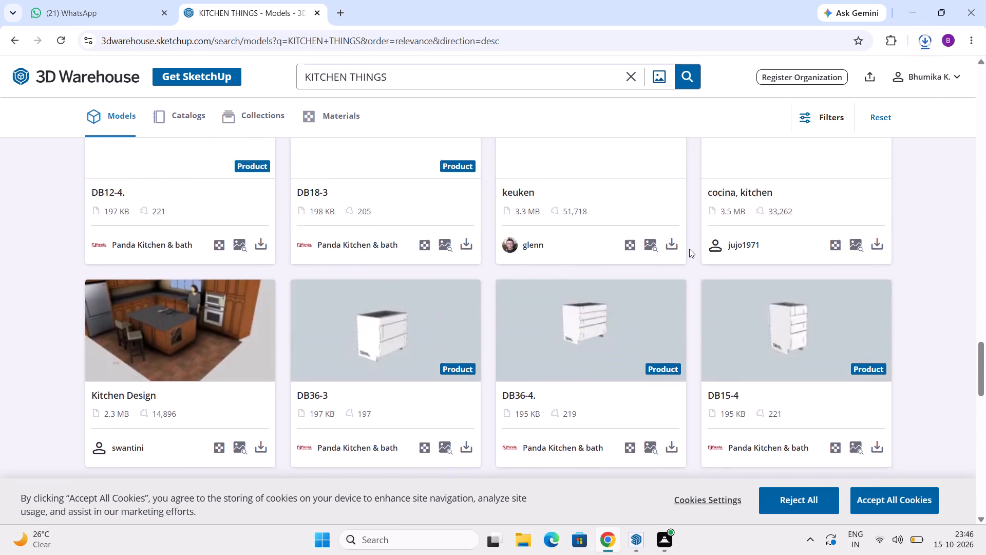
scroll(660, 299, up, 10)
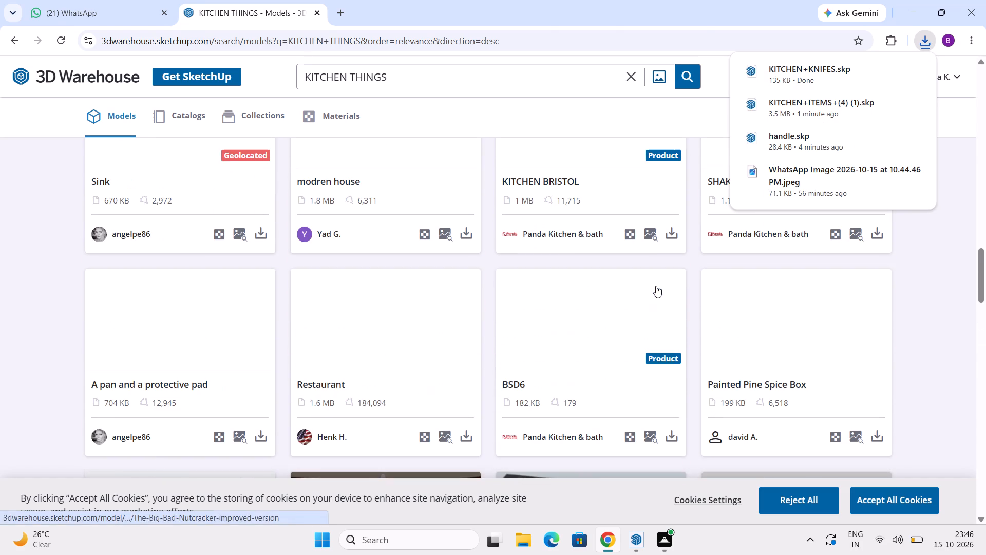
scroll(619, 315, up, 7)
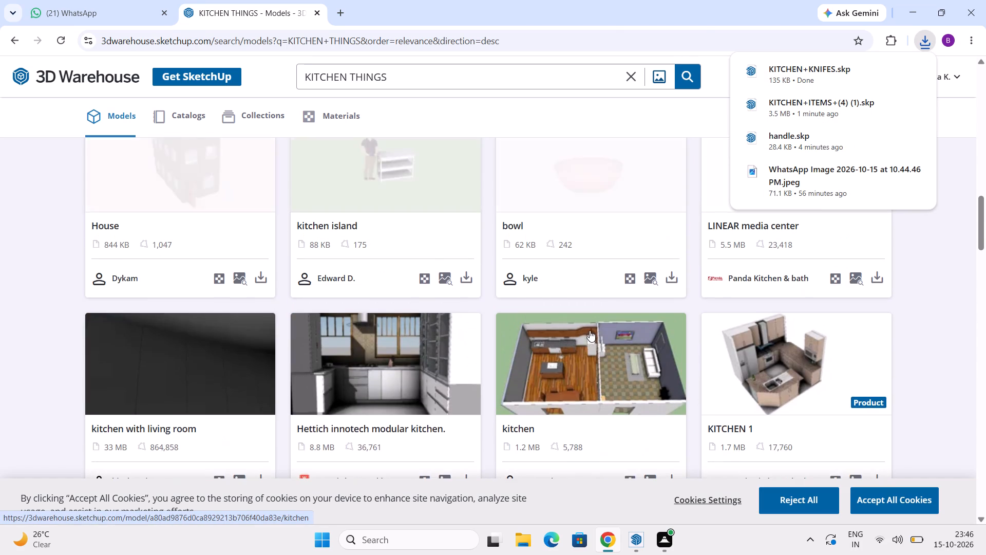
scroll(590, 329, up, 7)
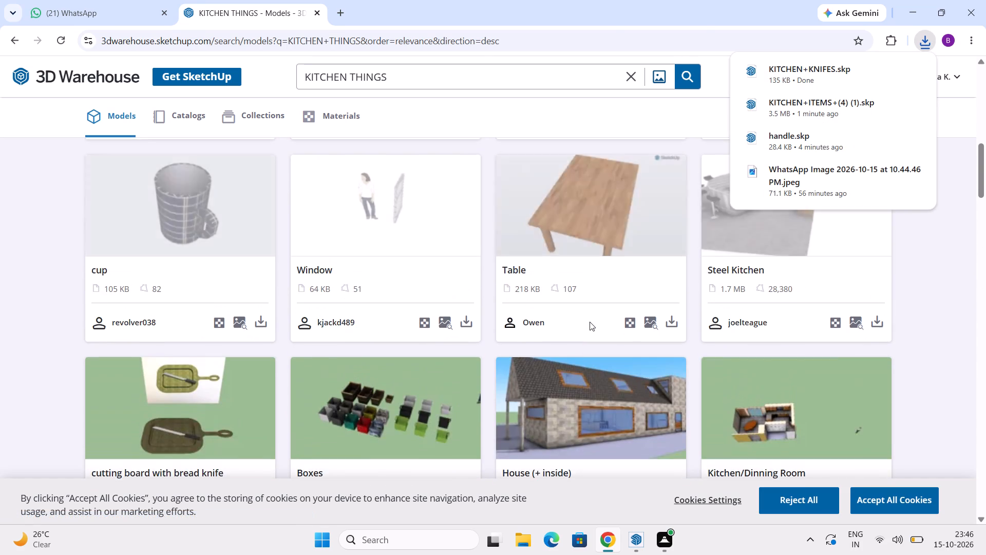
scroll(590, 322, down, 7)
scroll(590, 322, up, 4)
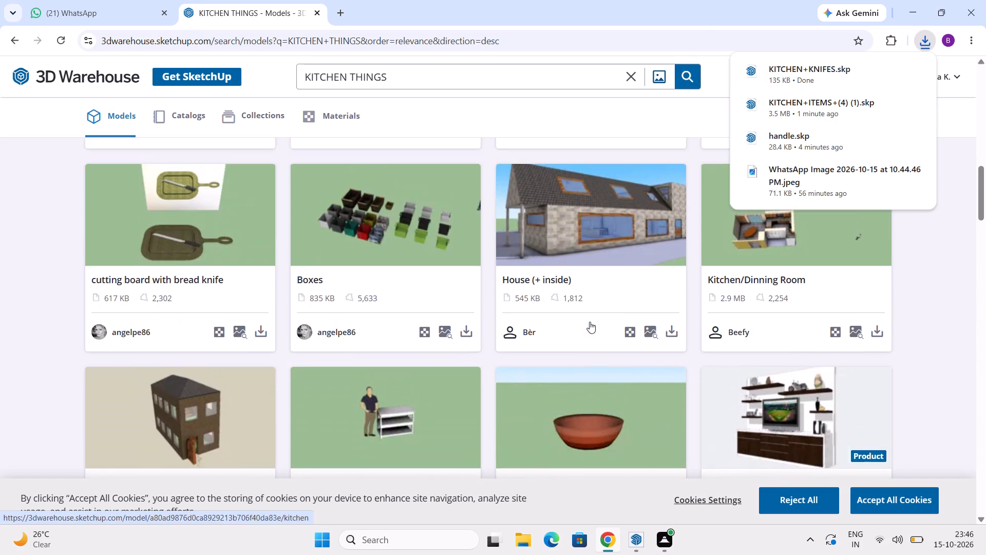
scroll(530, 332, up, 4)
scroll(450, 336, up, 4)
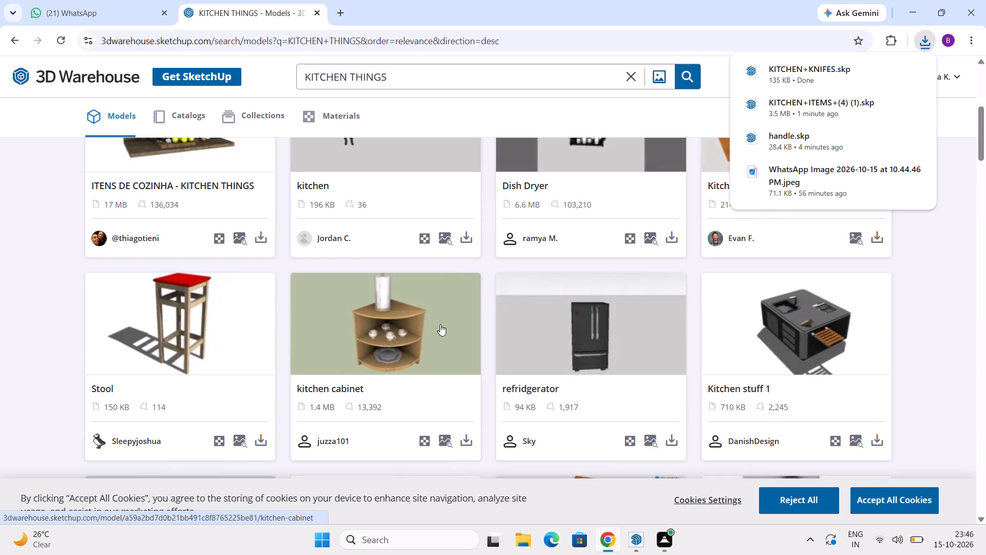
scroll(440, 324, up, 9)
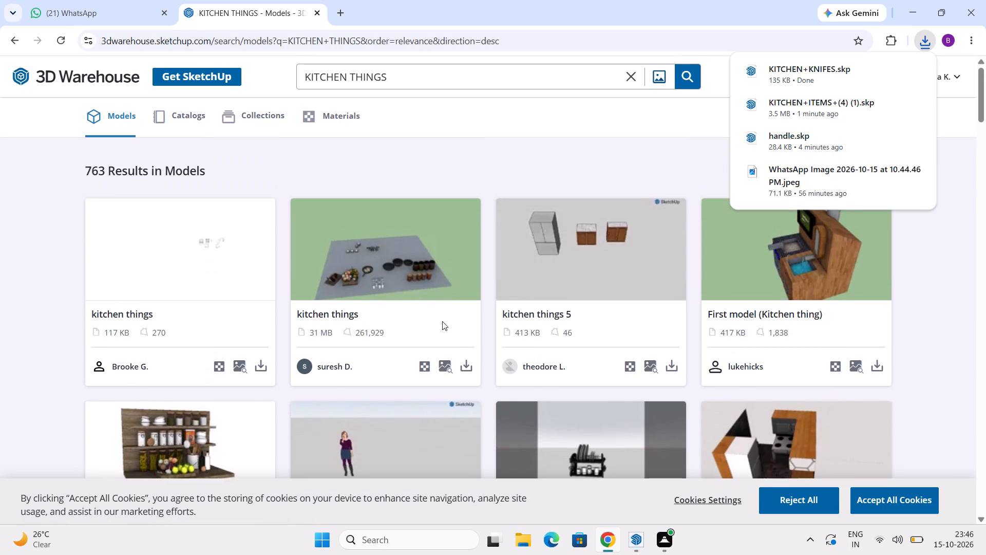
Examine the "KITCHEN THINGS" results, loading a further batch of models, for suitable kitchen accessories and decor.
scroll(445, 318, down, 4)
scroll(448, 310, down, 17)
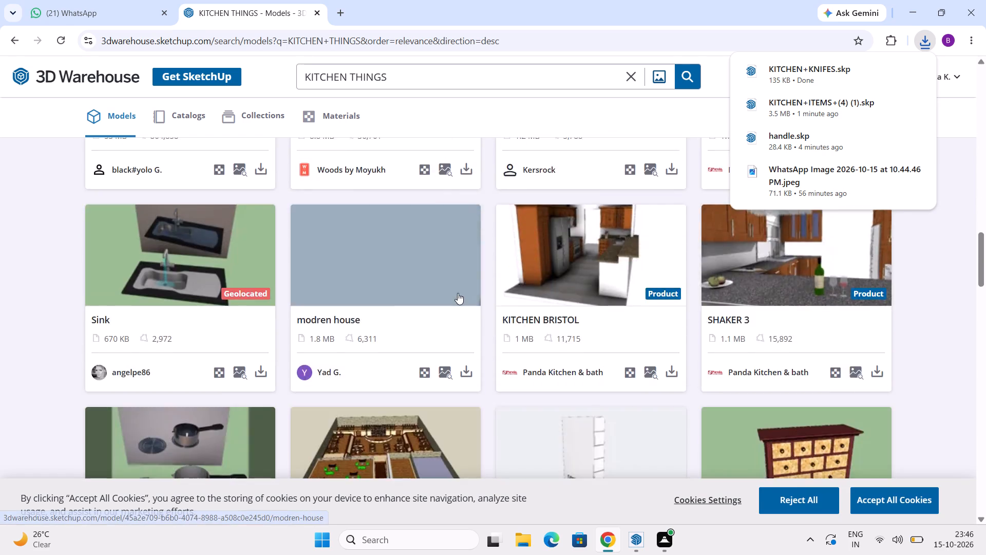
scroll(458, 293, down, 20)
scroll(458, 293, down, 8)
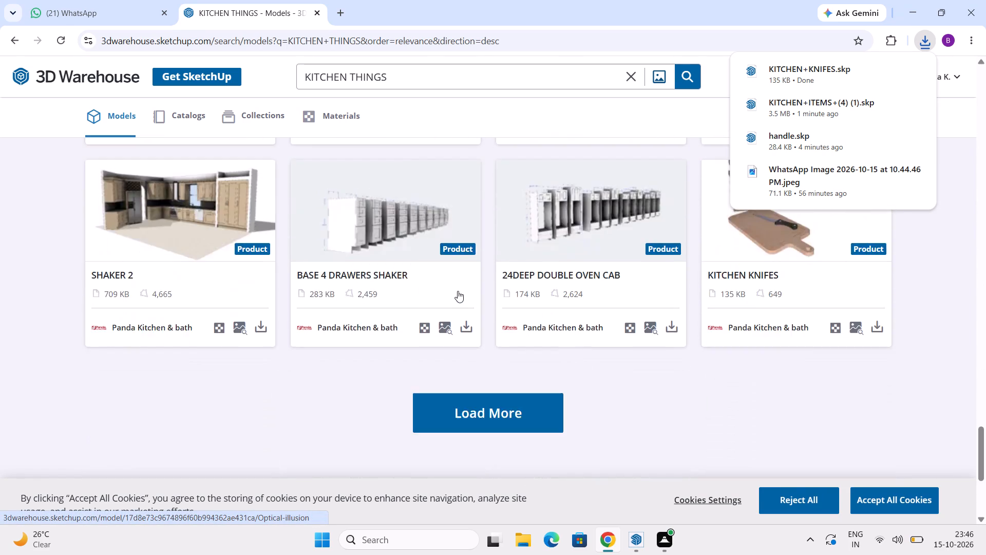
scroll(458, 291, down, 3)
scroll(473, 290, up, 2)
click(496, 274)
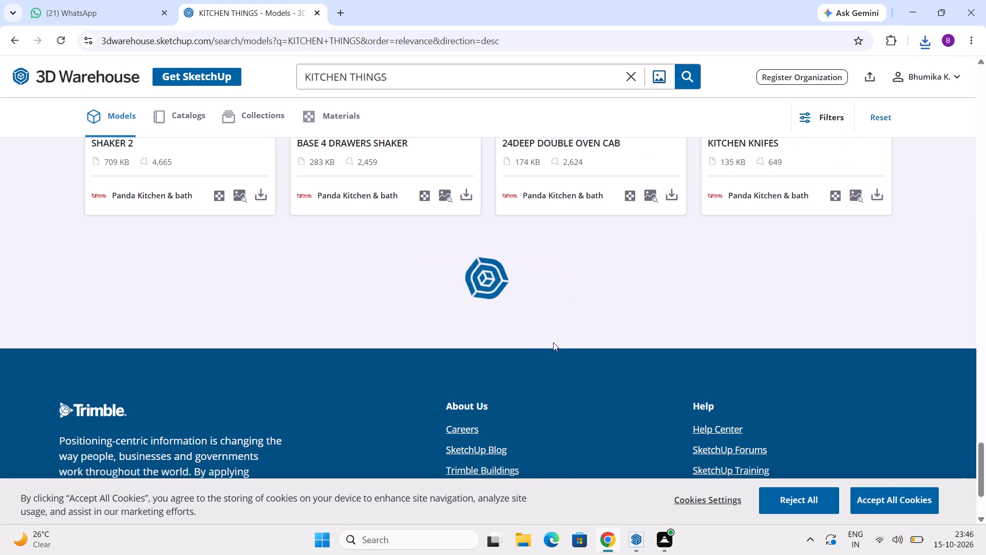
scroll(547, 314, down, 3)
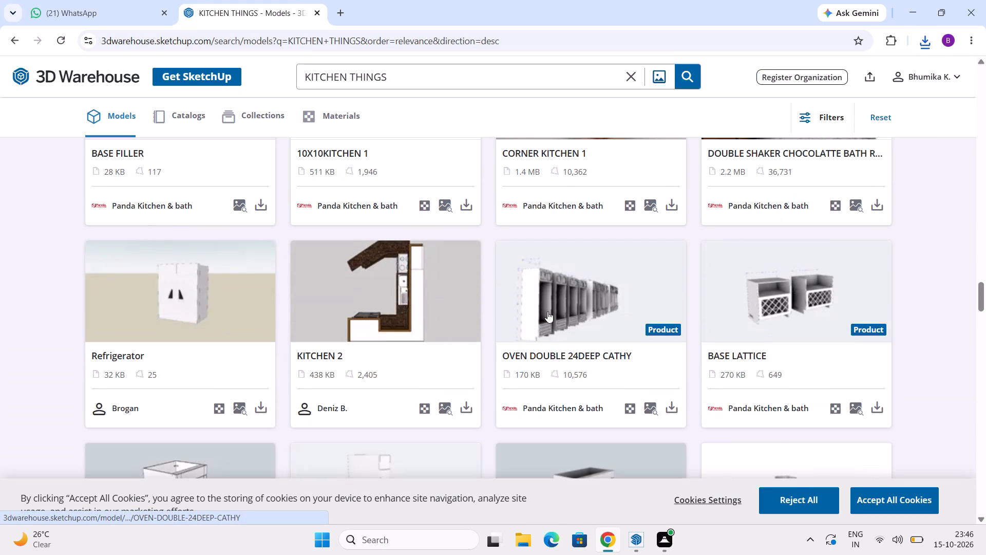
scroll(547, 310, down, 13)
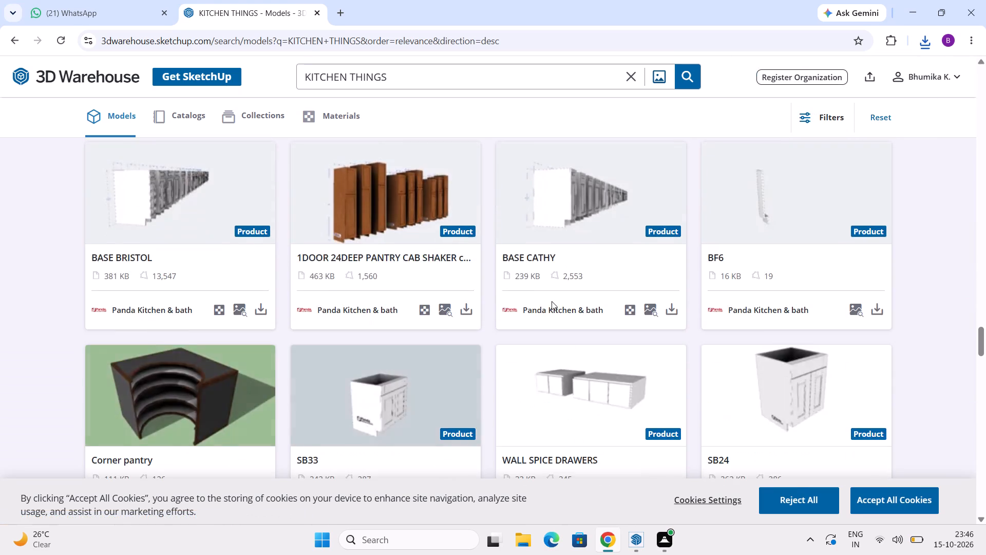
scroll(552, 301, down, 19)
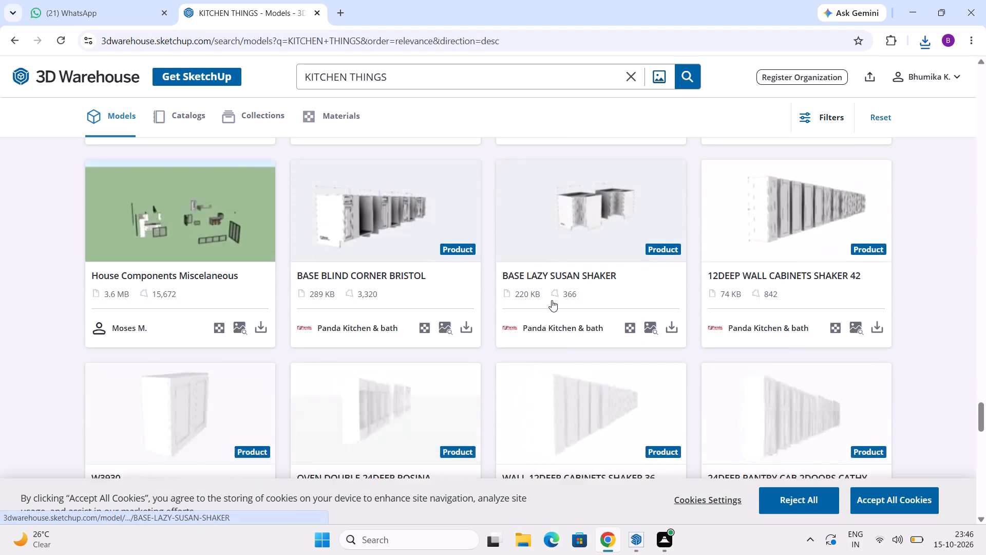
scroll(552, 300, down, 11)
scroll(433, 149, down, 3)
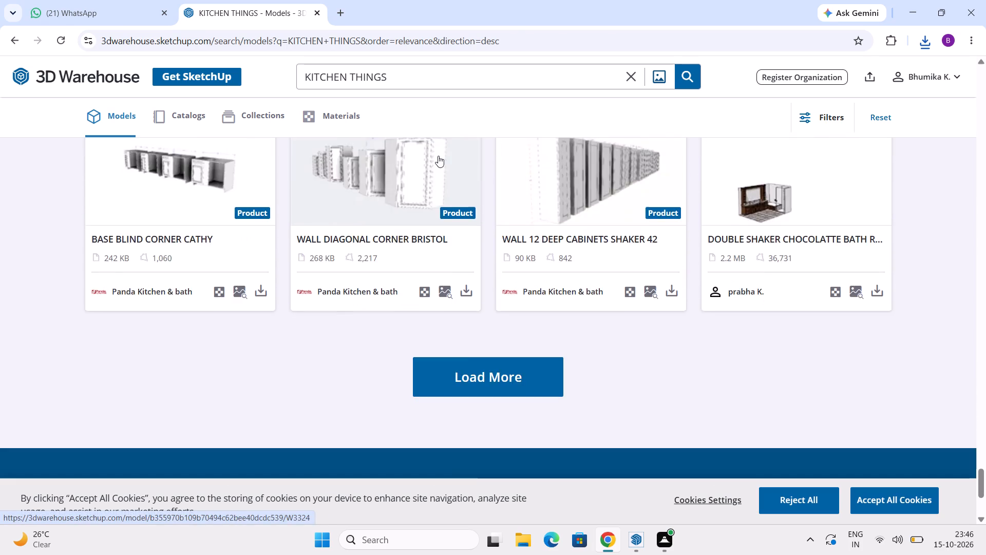
scroll(438, 156, down, 4)
Search the 3D Warehouse models for "KITCHEN ITEMS".
double_click(408, 79)
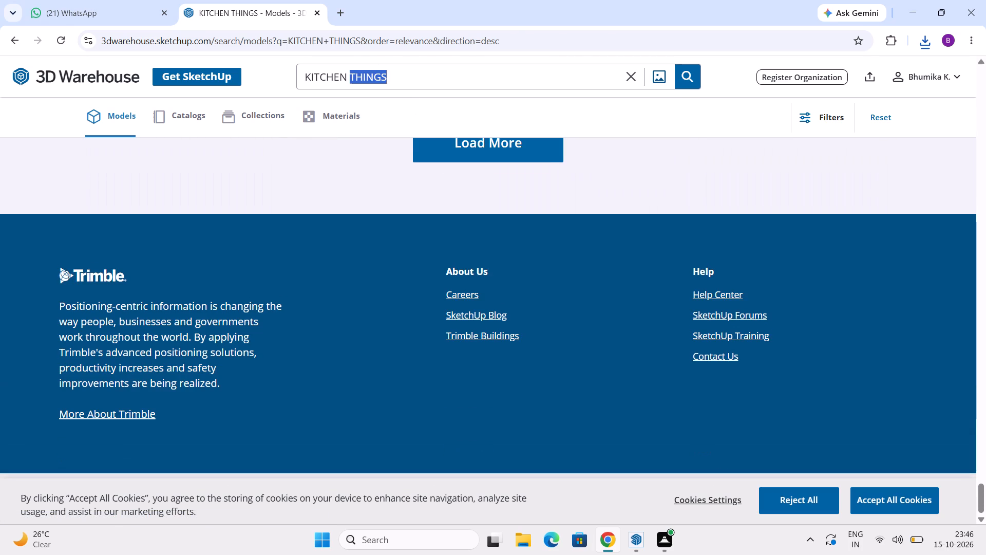
key(BackSpace)
key(BackSpace)
key(BackSpace)
key(BackSpace)
key(BackSpace)
key(BackSpace)
key(BackSpace)
key(BackSpace)
key(BackSpace)
key(BackSpace)
key(BackSpace)
key(BackSpace)
key(BackSpace)
key(BackSpace)
key(BackSpace)
key(BackSpace)
text(KITCHEN ITEMS)
key(Return)
Examine the first rows of "KITCHEN ITEMS" results for suitable jars, plants, bowls and other counter accessories.
scroll(463, 201, up, 2)
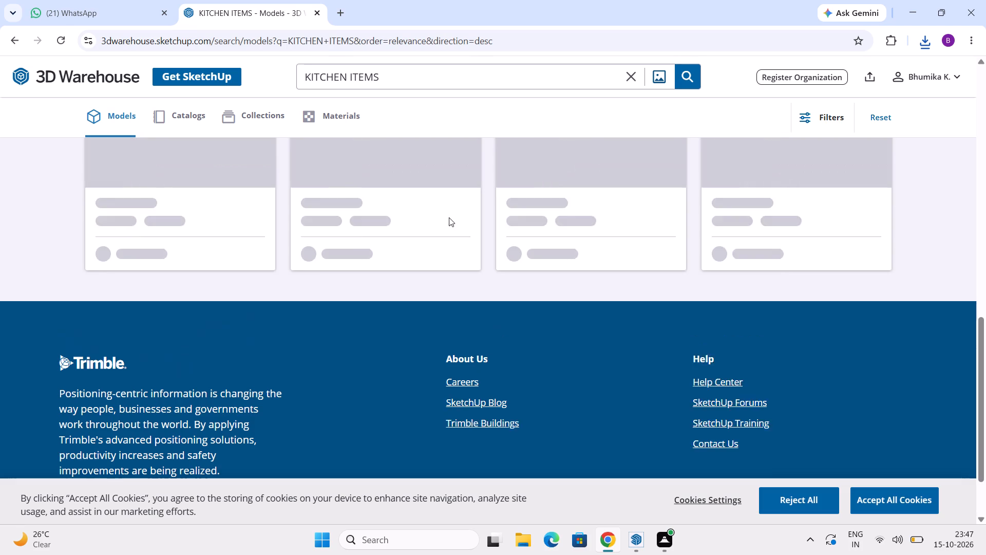
scroll(460, 225, up, 3)
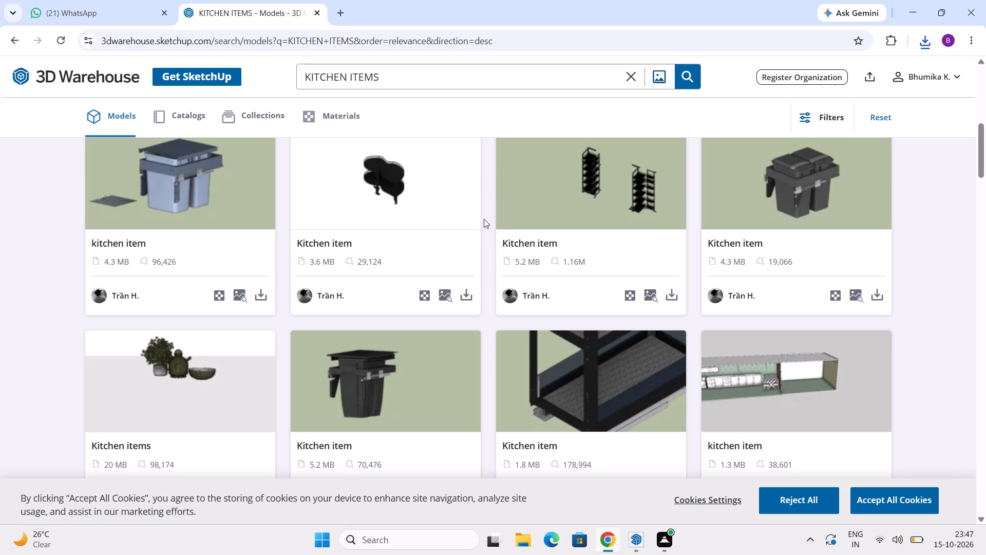
scroll(396, 291, up, 8)
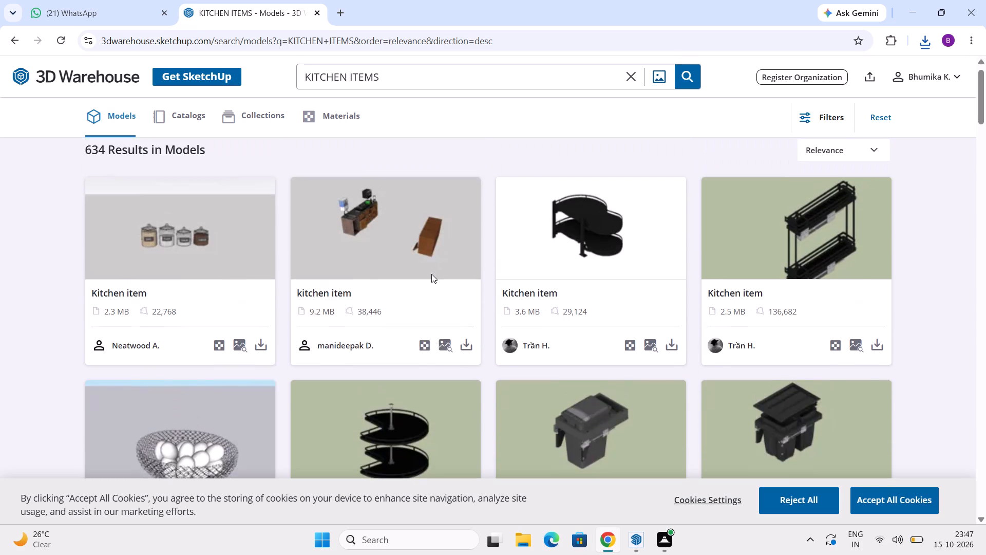
scroll(431, 274, up, 4)
scroll(432, 271, down, 13)
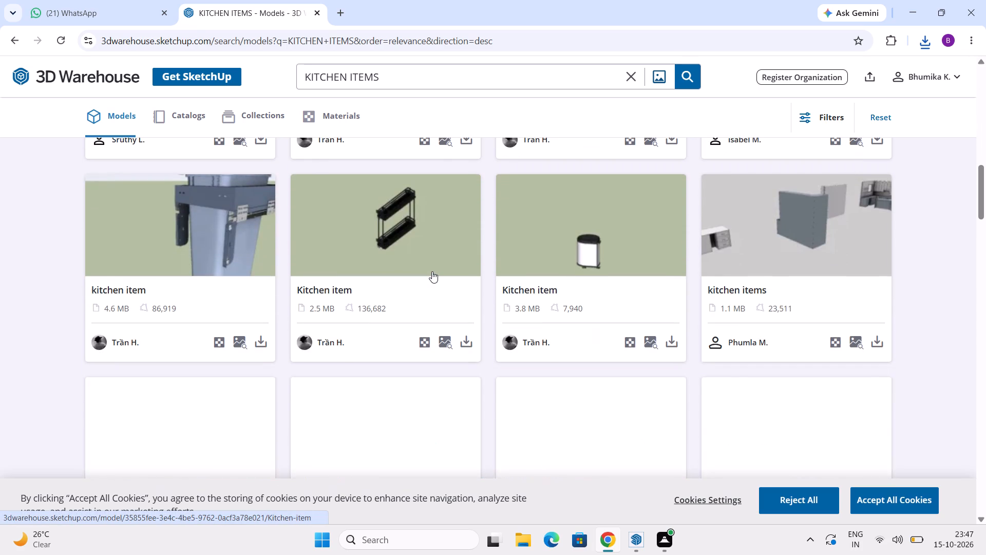
scroll(432, 271, down, 5)
scroll(432, 271, up, 6)
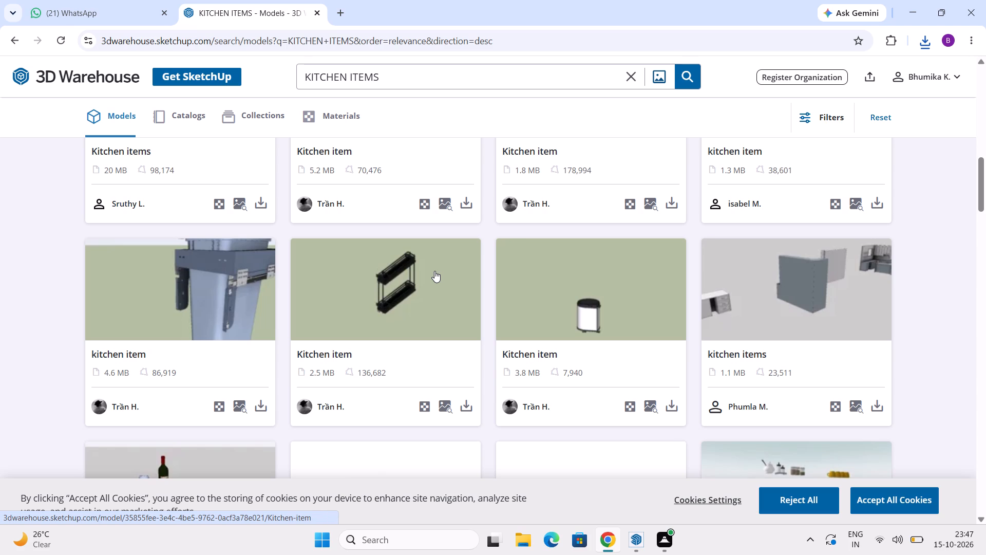
scroll(435, 271, up, 3)
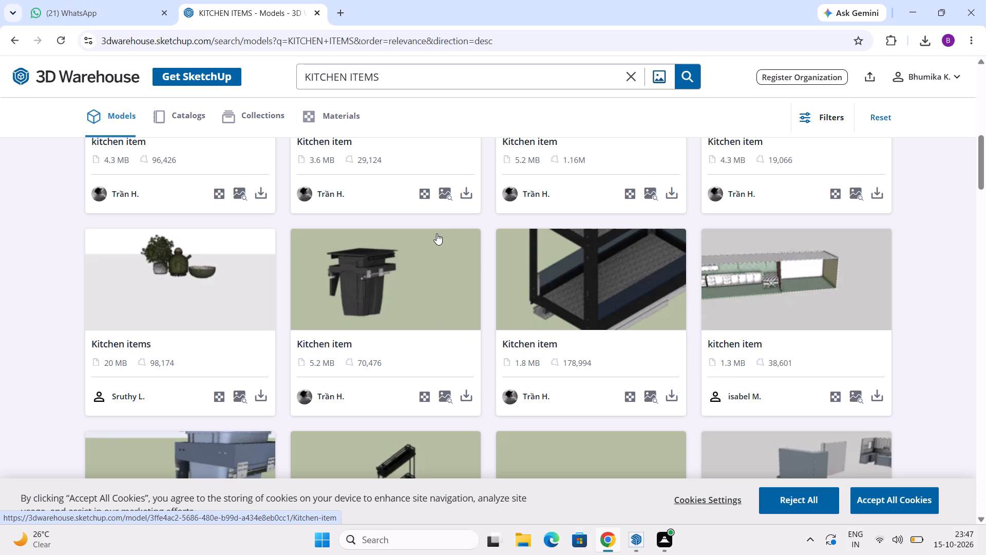
scroll(376, 291, up, 5)
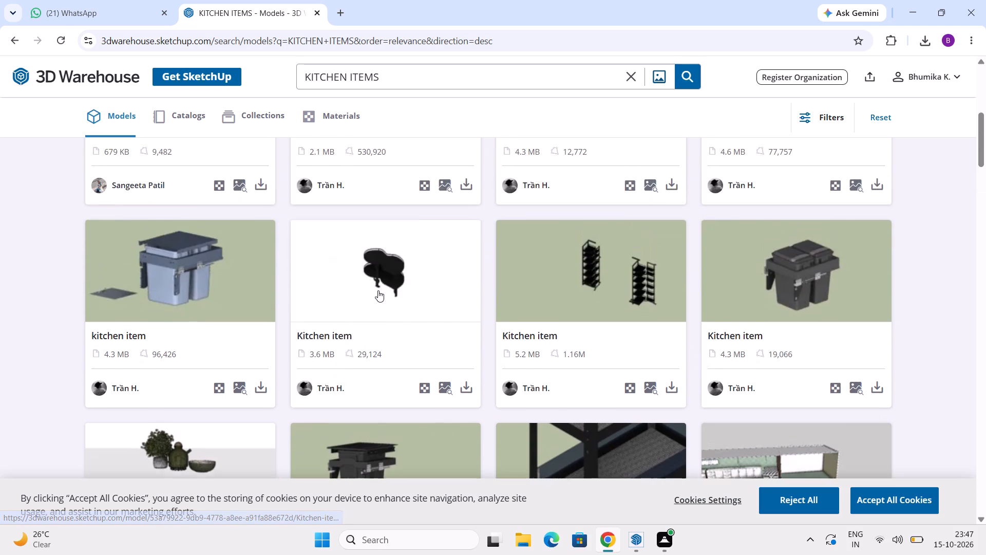
scroll(378, 290, up, 10)
scroll(382, 279, down, 4)
scroll(382, 279, up, 4)
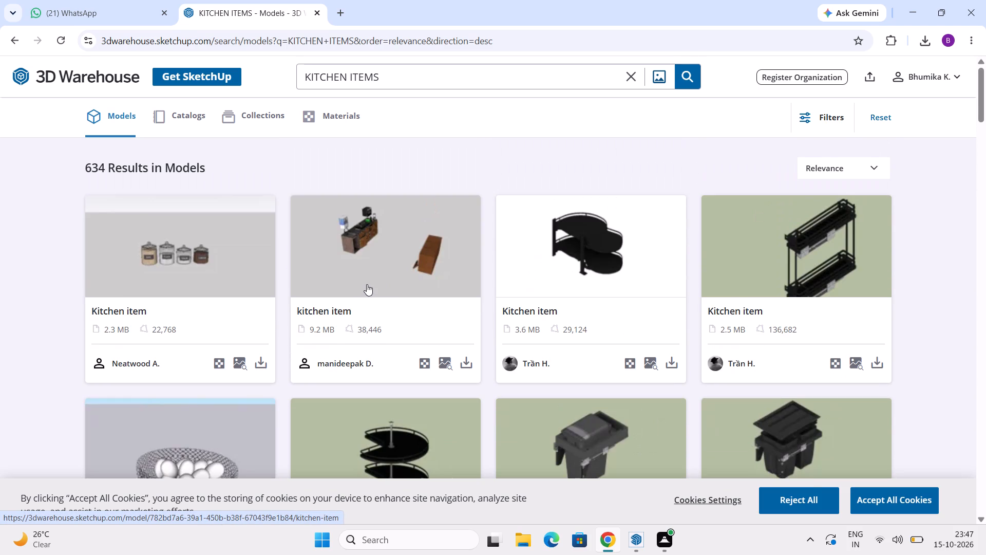
Download the 2.3 MB "Kitchen item" model with the four lidded storage jars as a SketchUp file.
scroll(367, 284, down, 4)
scroll(367, 284, up, 2)
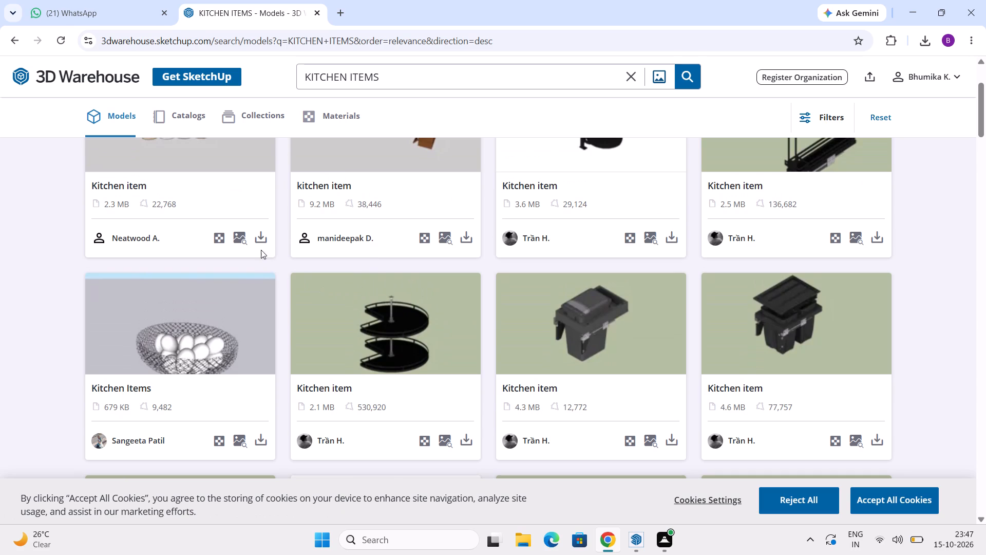
click(262, 235)
click(282, 266)
Download the 20 MB "Kitchen items" model with the potted plant, green pot and bowl as a SketchUp file.
scroll(298, 263, down, 3)
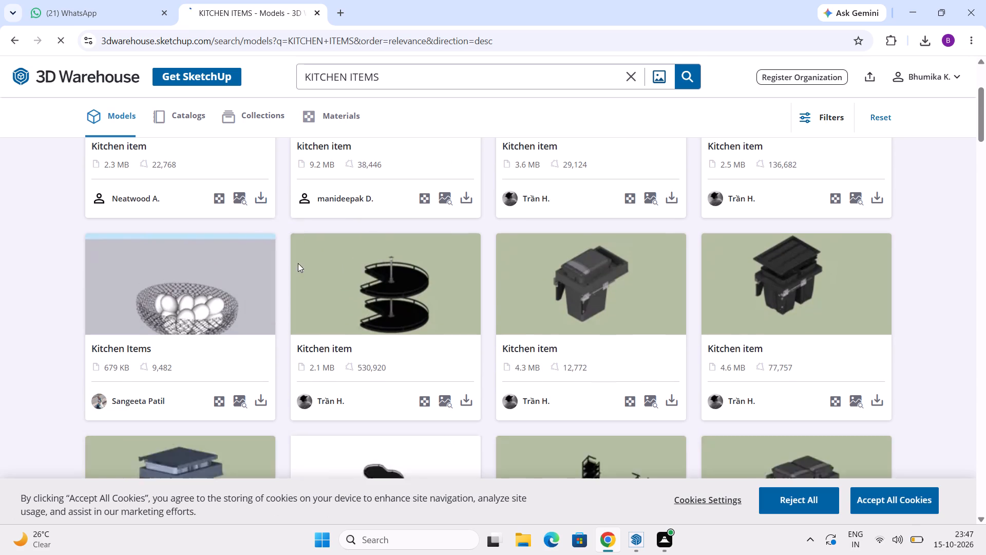
scroll(298, 263, down, 3)
scroll(258, 342, down, 2)
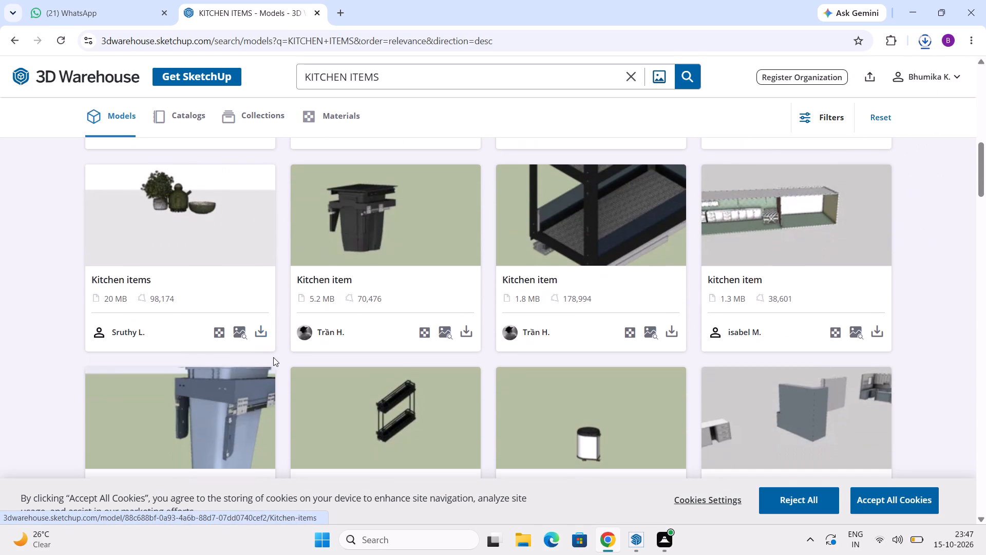
click(263, 332)
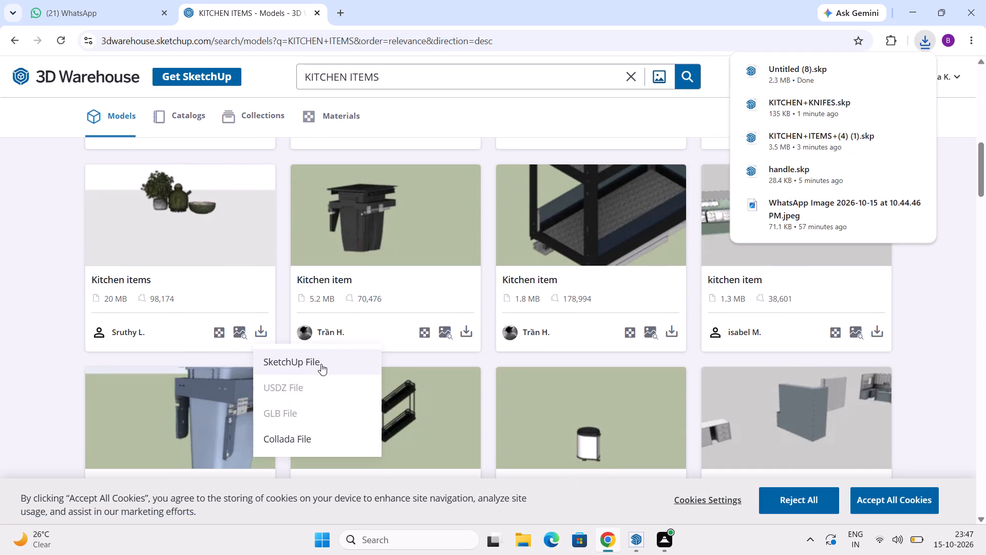
click(321, 364)
scroll(334, 348, down, 10)
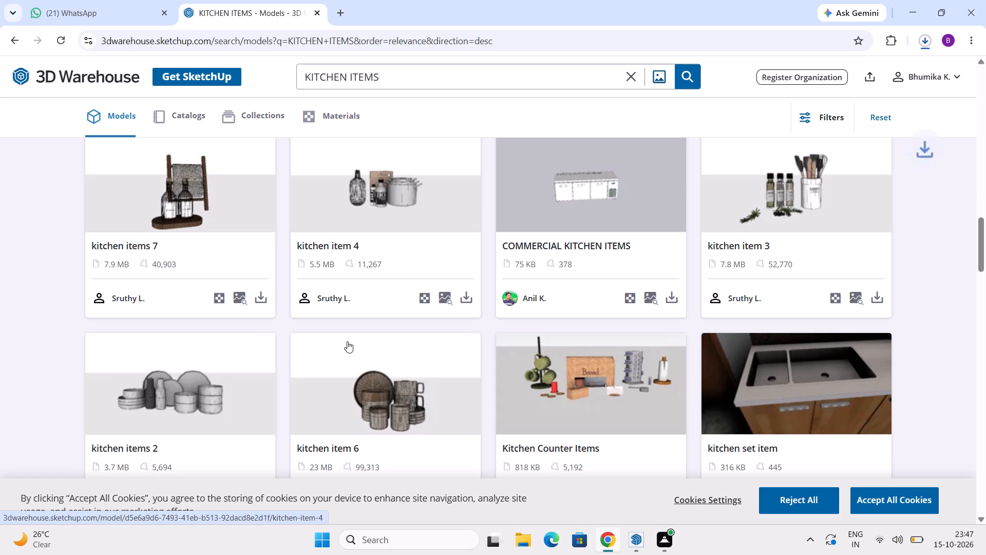
scroll(347, 341, down, 4)
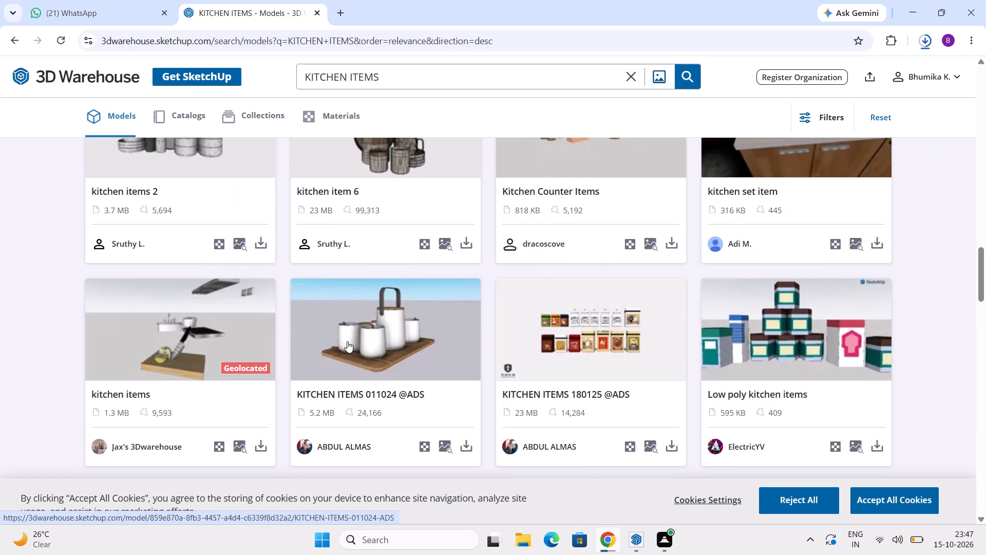
scroll(347, 341, down, 7)
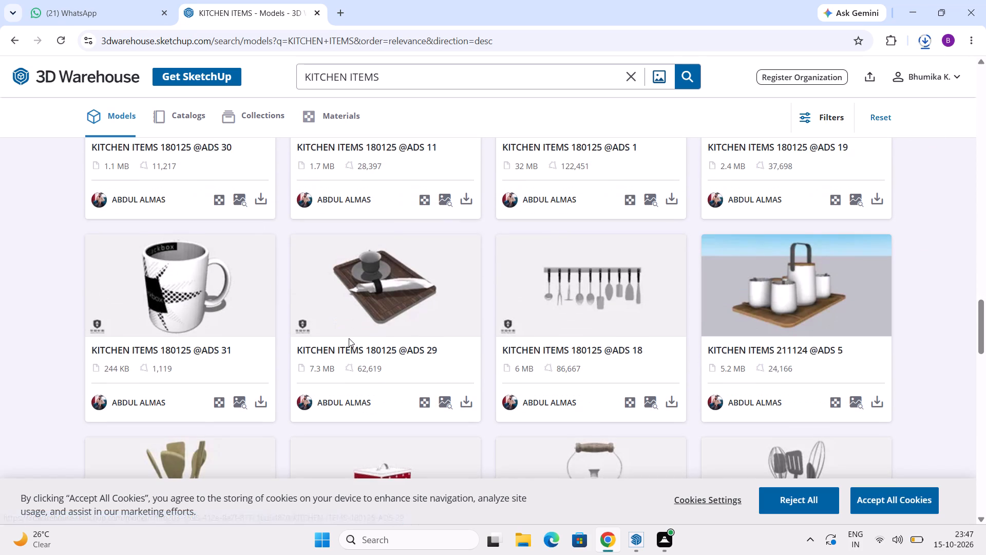
scroll(350, 338, down, 7)
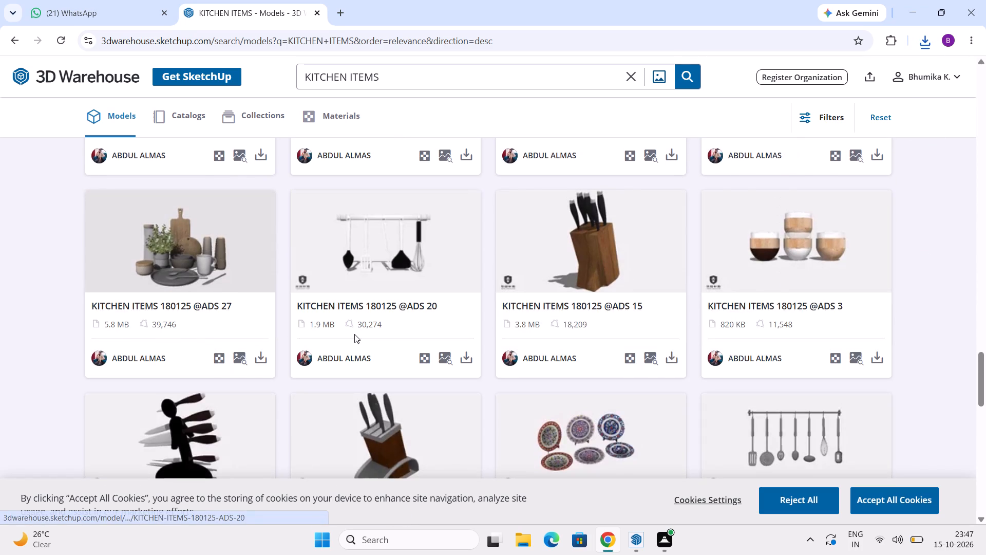
scroll(354, 334, down, 4)
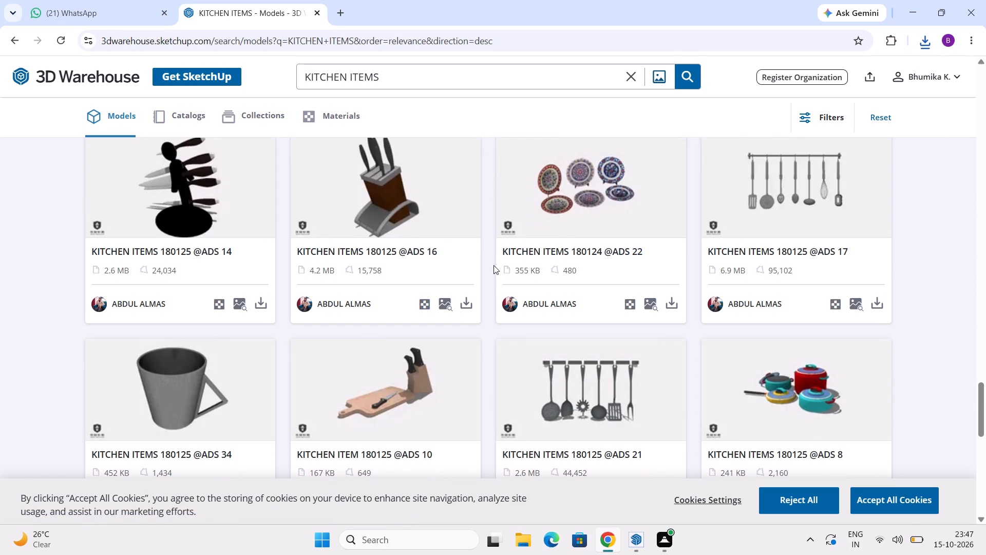
Search the 3D Warehouse models for "CHAIRS".
drag(410, 76, 312, 75)
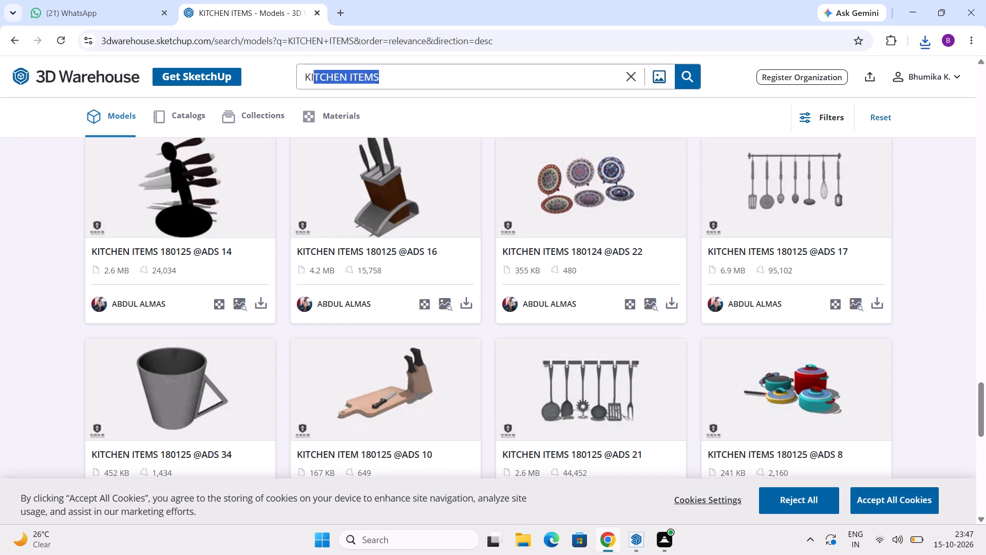
drag(312, 75, 299, 76)
text(CJ)
key(BackSpace)
text(HAO)
key(BackSpace)
text(IRS)
key(Return)
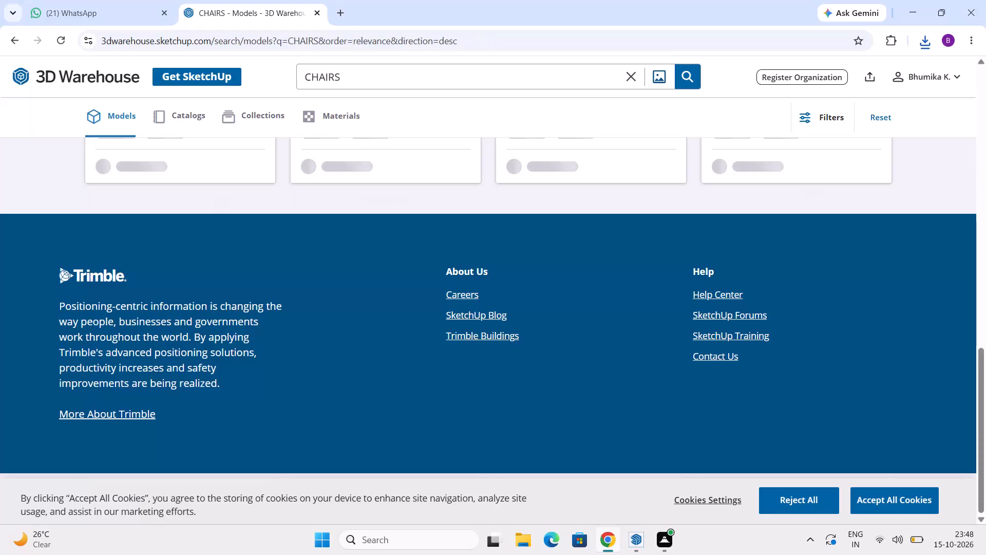
Download the 3.7 MB bar-height "chair" with beige upholstered seat and dark legs as a SketchUp file.
scroll(329, 170, up, 3)
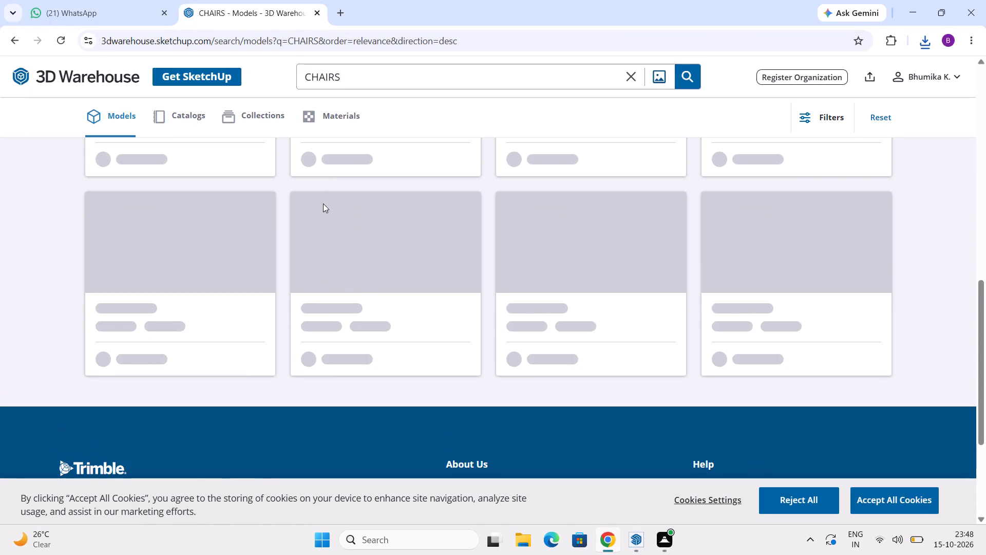
scroll(323, 203, up, 1)
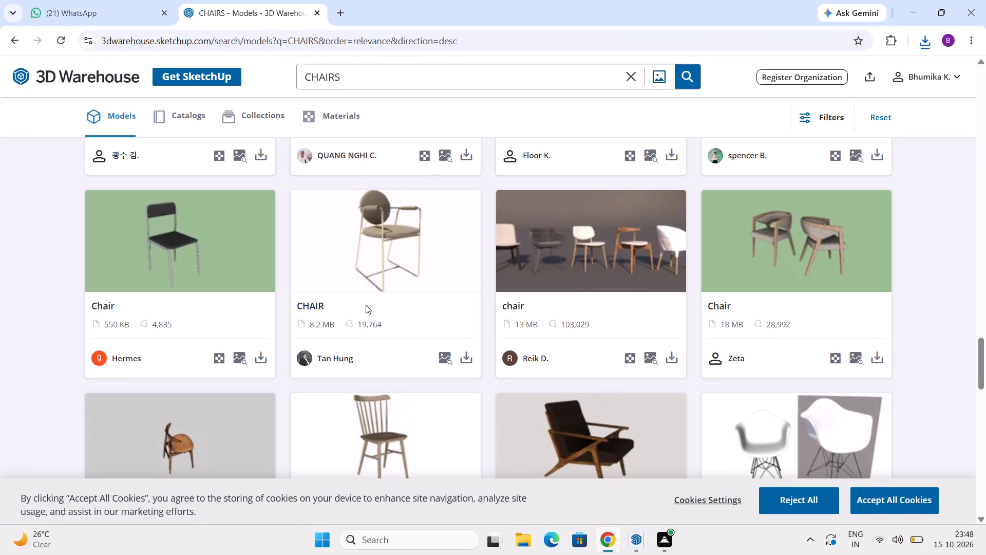
scroll(378, 311, up, 7)
scroll(378, 292, down, 3)
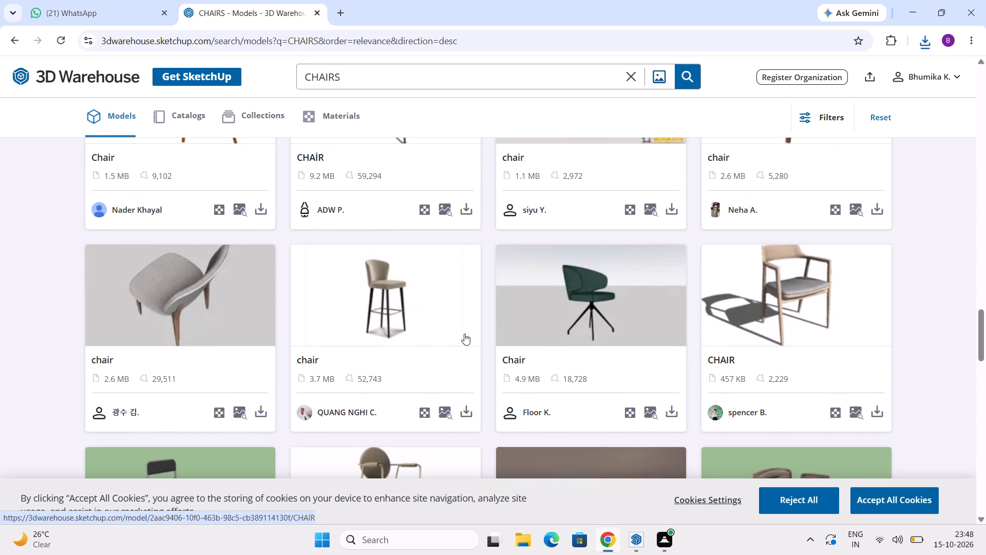
scroll(438, 331, up, 2)
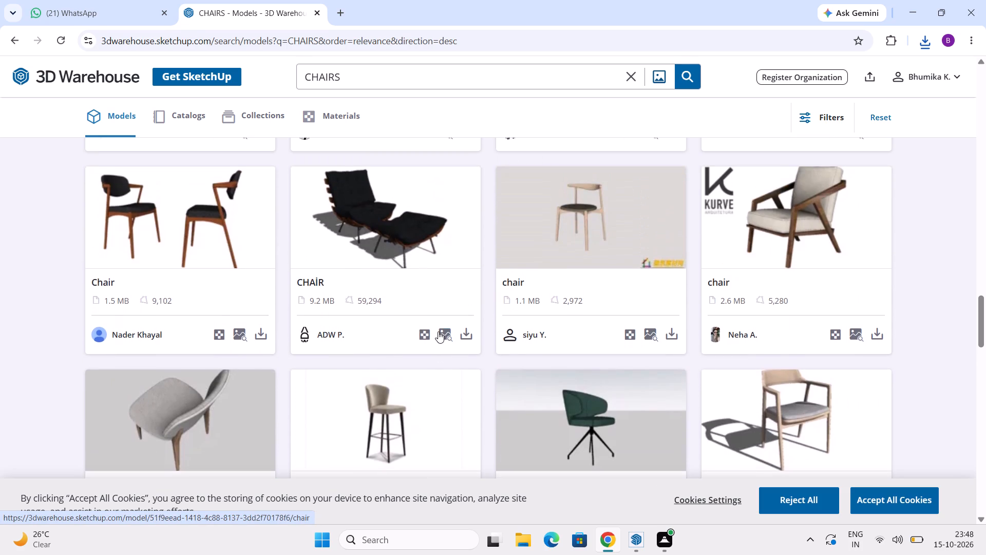
scroll(438, 331, down, 1)
scroll(463, 412, down, 1)
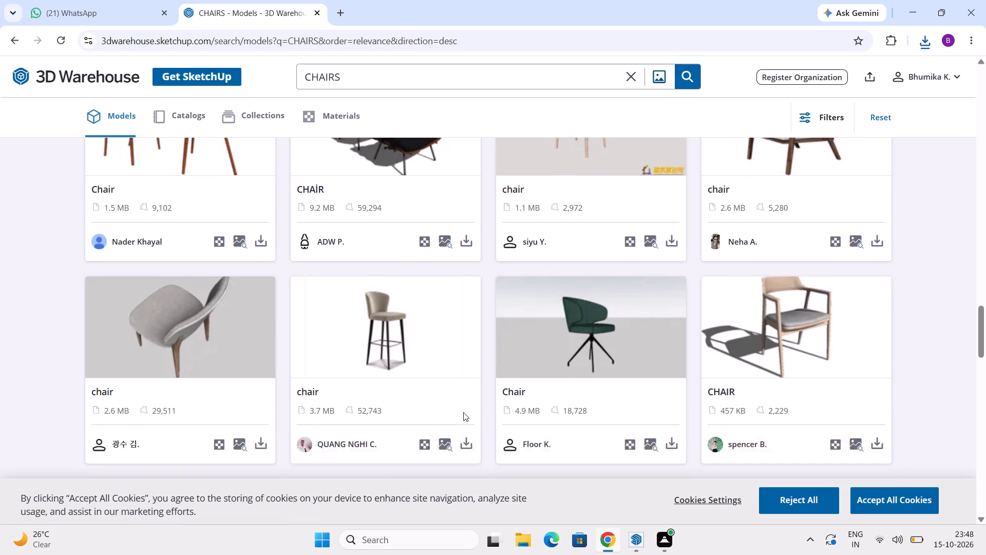
click(468, 411)
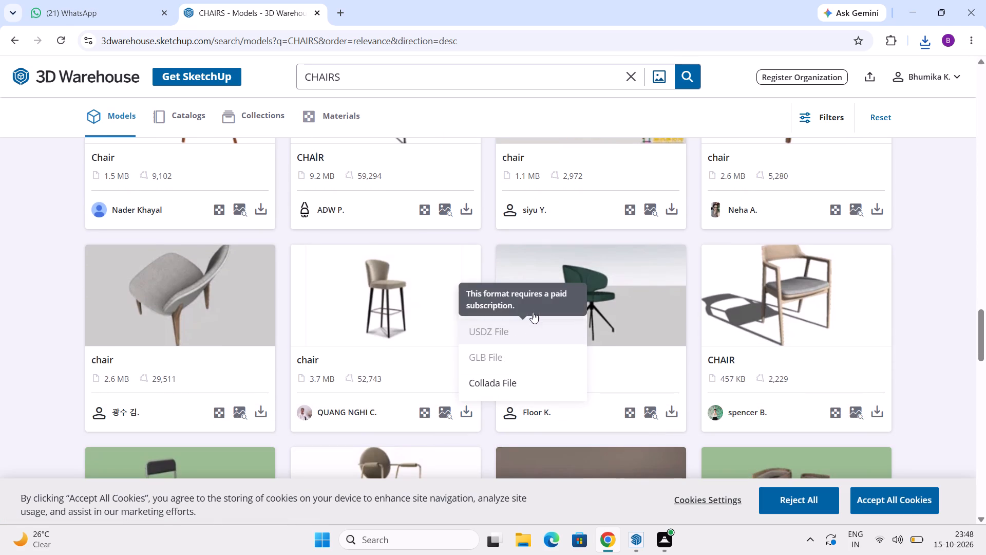
click(535, 307)
Examine the earlier "CHAIRS" results for other suitable chairs.
scroll(527, 317, up, 8)
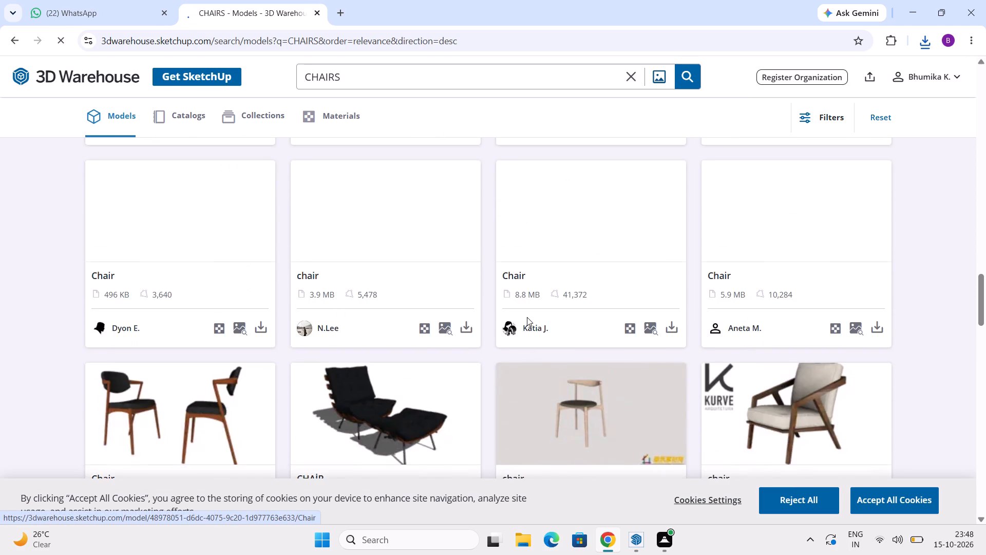
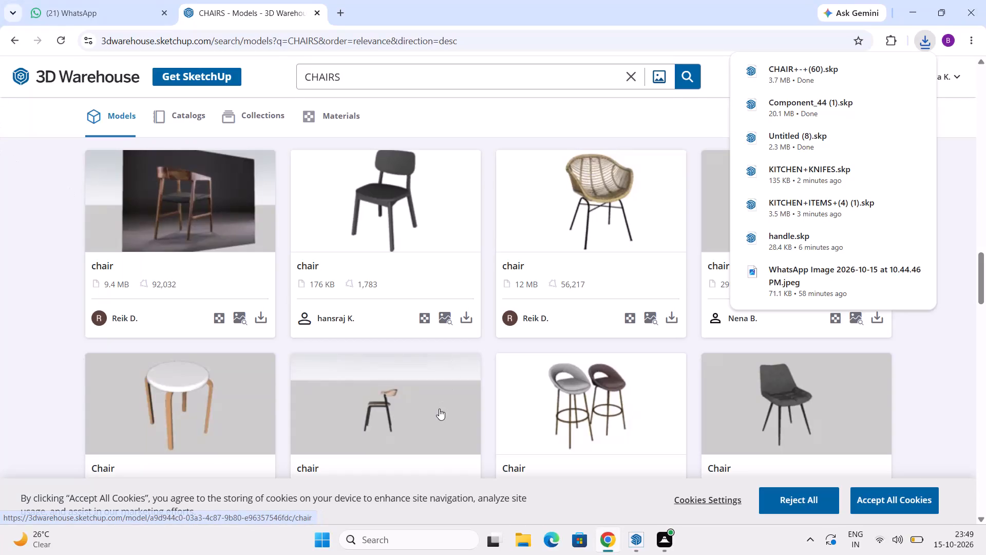
Look back through the chair models in the 3D Warehouse search results.
scroll(433, 409, up, 7)
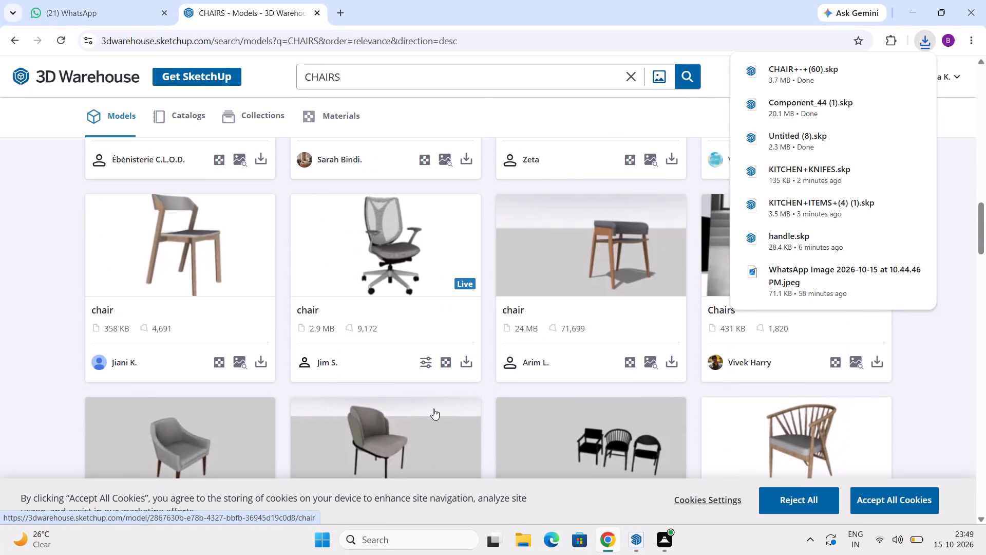
scroll(433, 409, up, 3)
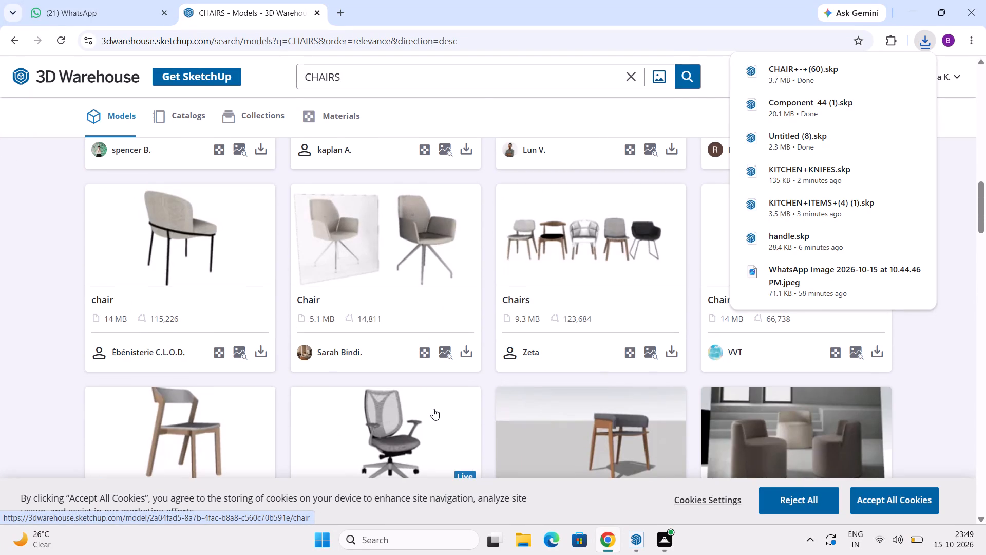
scroll(433, 409, up, 1)
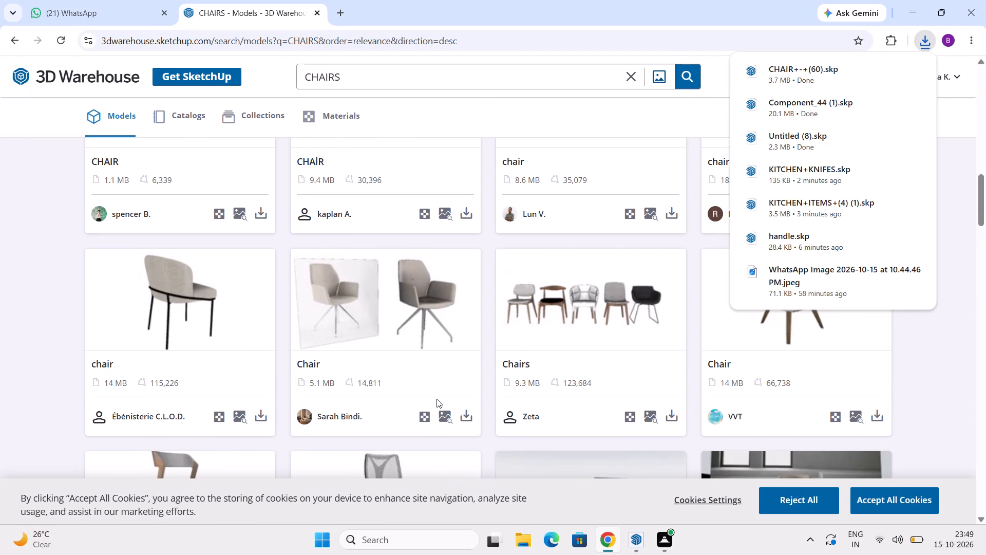
scroll(437, 399, up, 9)
scroll(437, 399, down, 3)
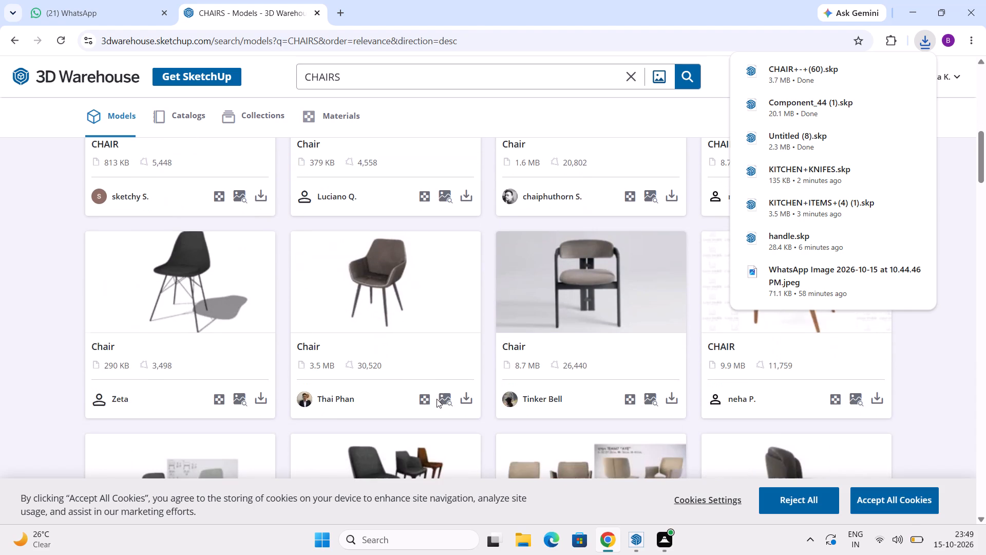
scroll(437, 399, up, 8)
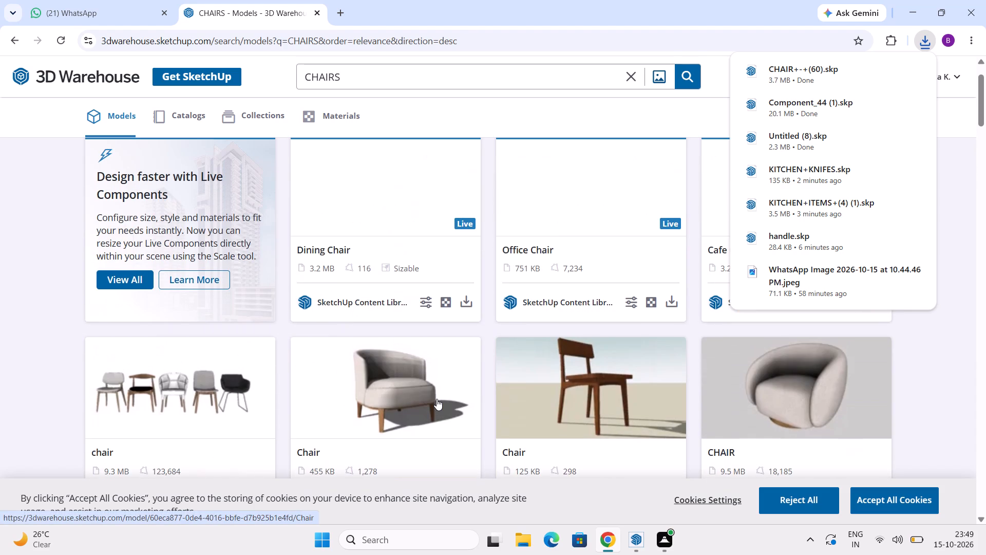
scroll(438, 396, down, 3)
scroll(438, 396, up, 4)
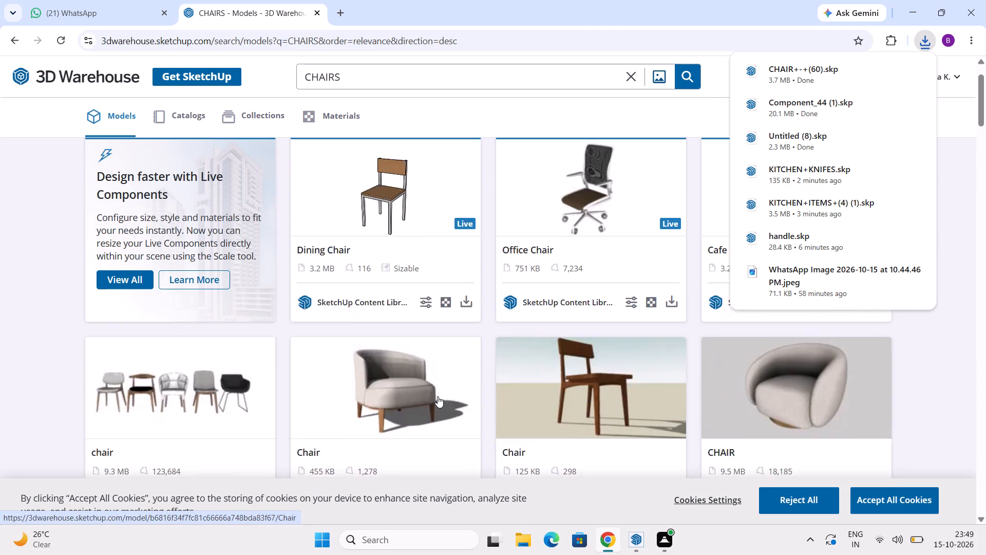
scroll(438, 396, up, 9)
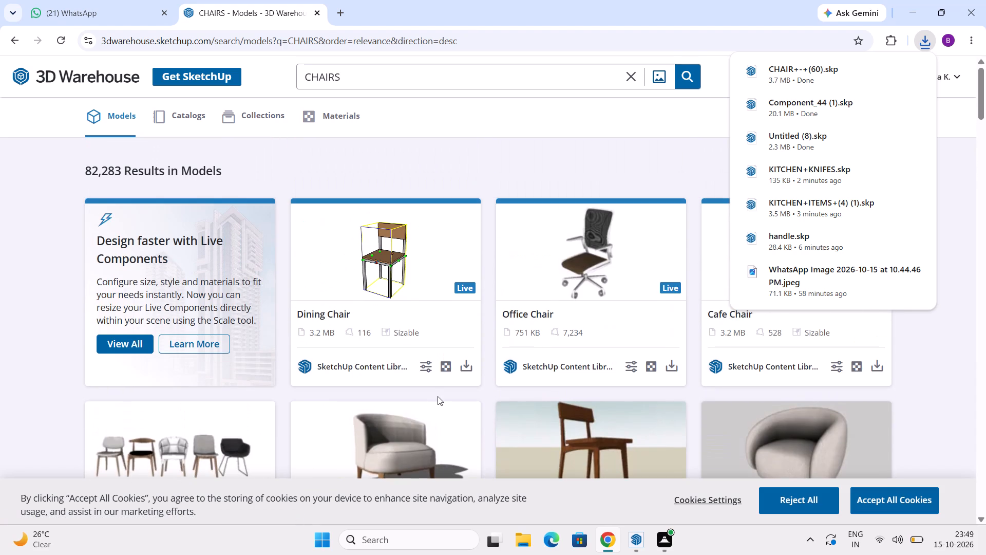
Search the 3D Warehouse models for CHIMNEY.
double_click(372, 77)
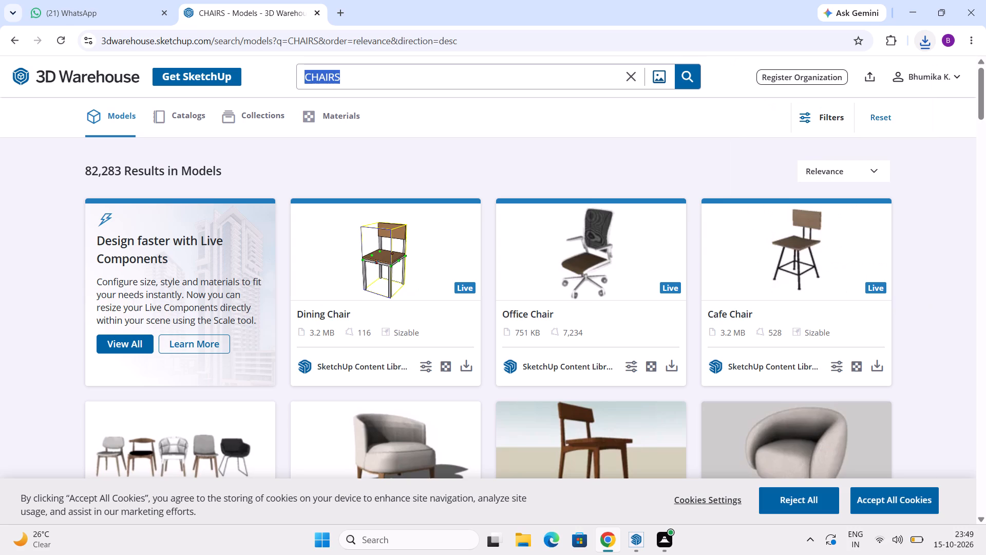
text(CHIMNEY)
key(Return)
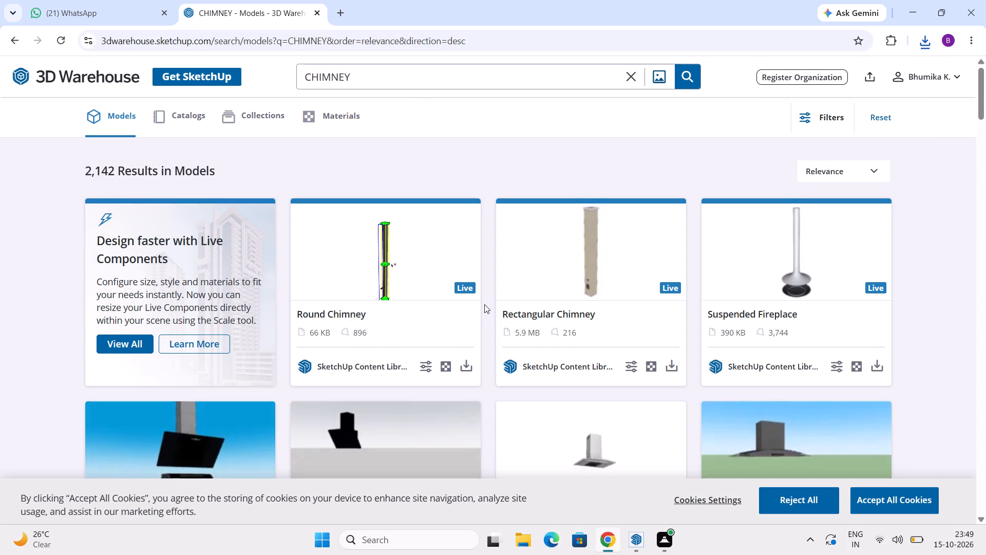
Browse the chimney results for a kitchen hood model that suits the dark modular kitchen.
scroll(485, 304, down, 3)
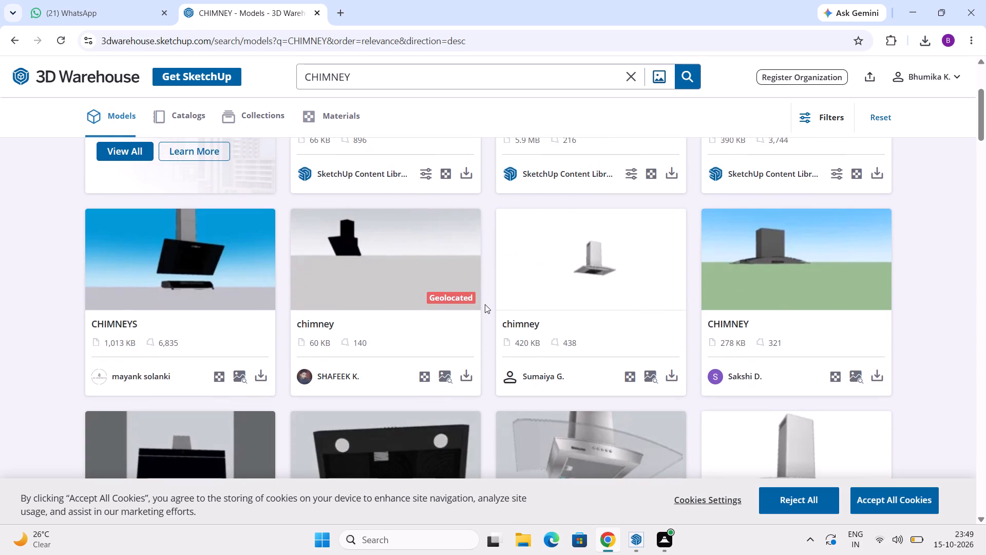
scroll(413, 311, down, 4)
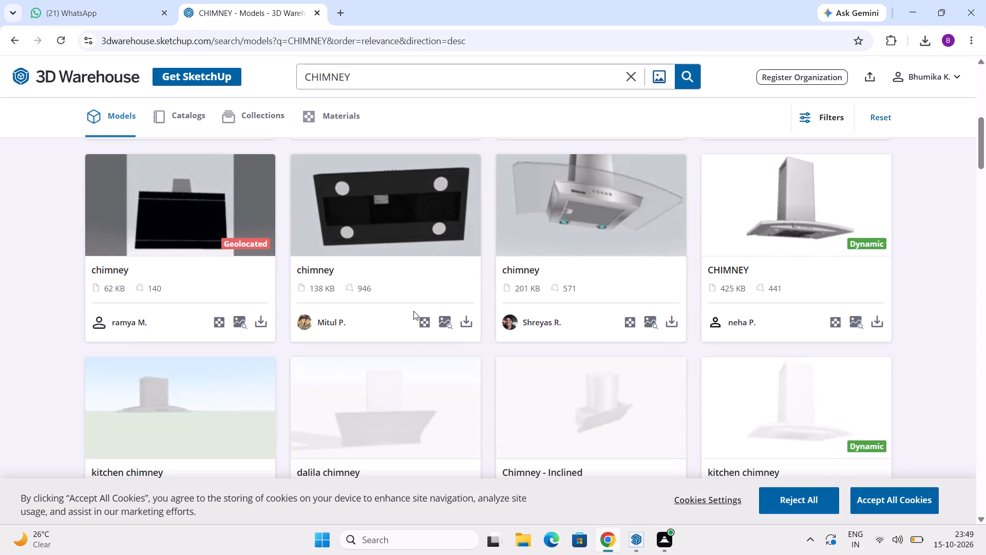
scroll(413, 311, down, 11)
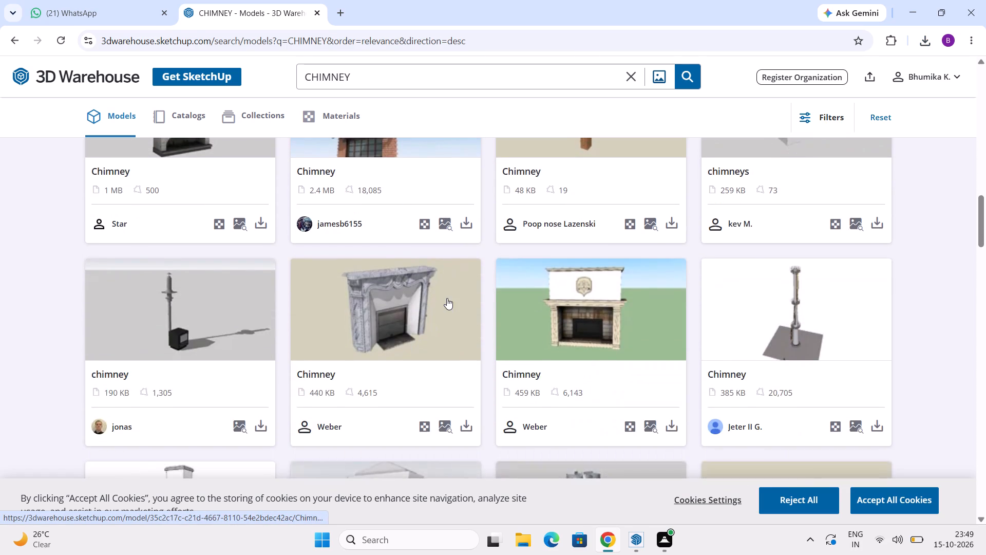
scroll(447, 298, down, 11)
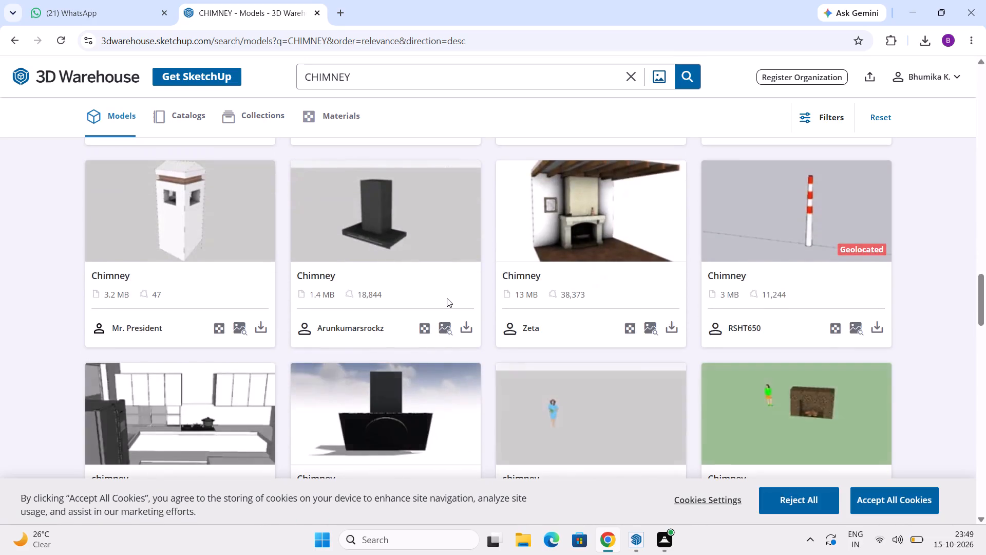
scroll(447, 298, down, 3)
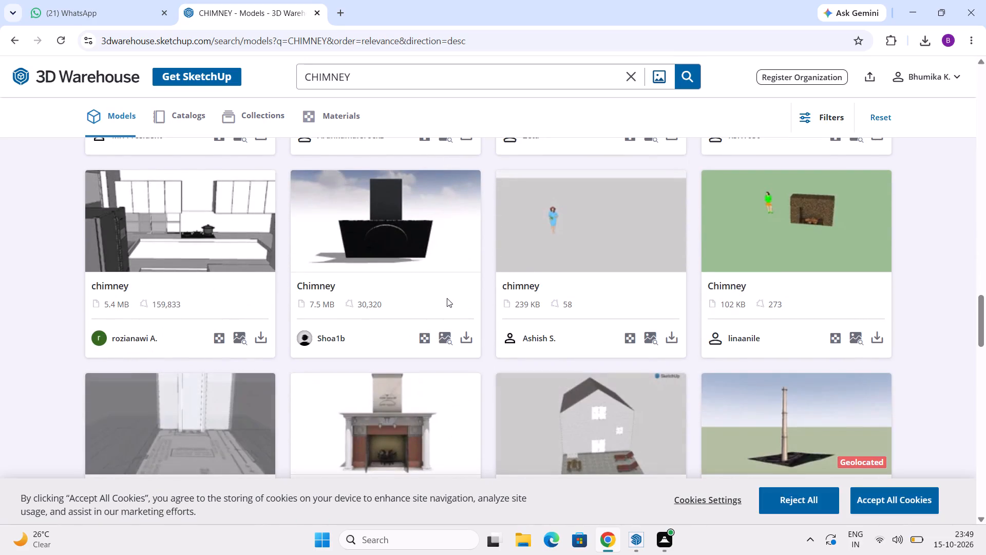
scroll(447, 298, down, 10)
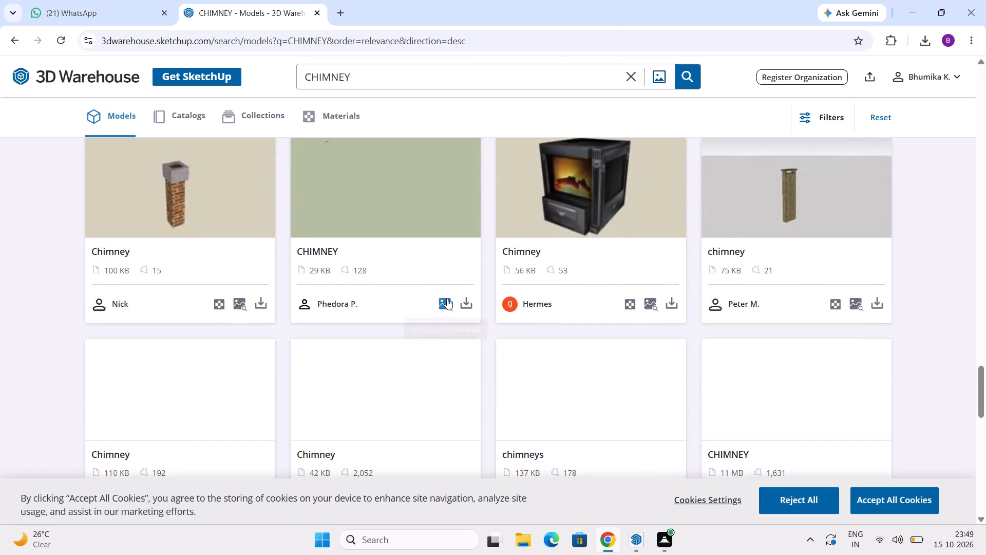
scroll(447, 298, down, 12)
scroll(447, 298, up, 4)
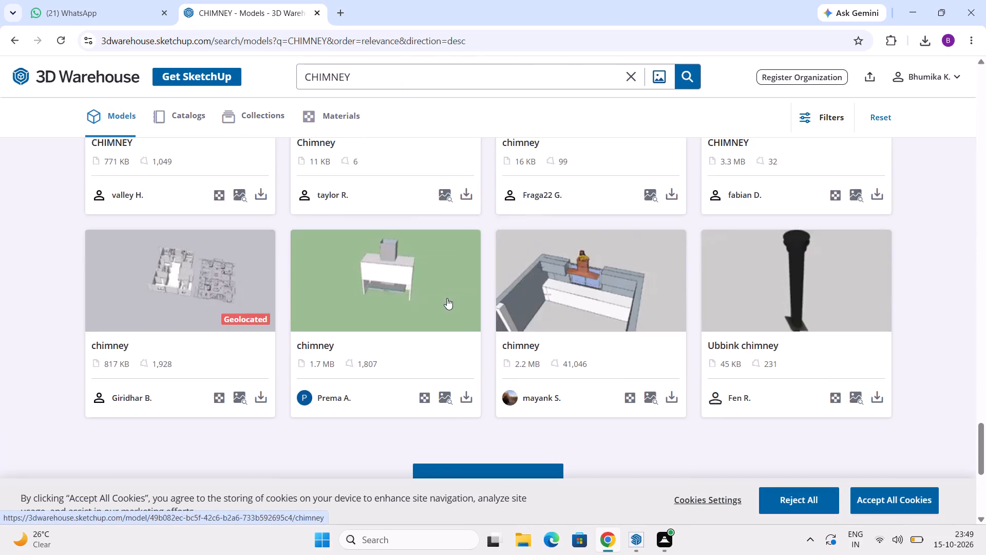
scroll(447, 298, up, 7)
scroll(449, 298, up, 14)
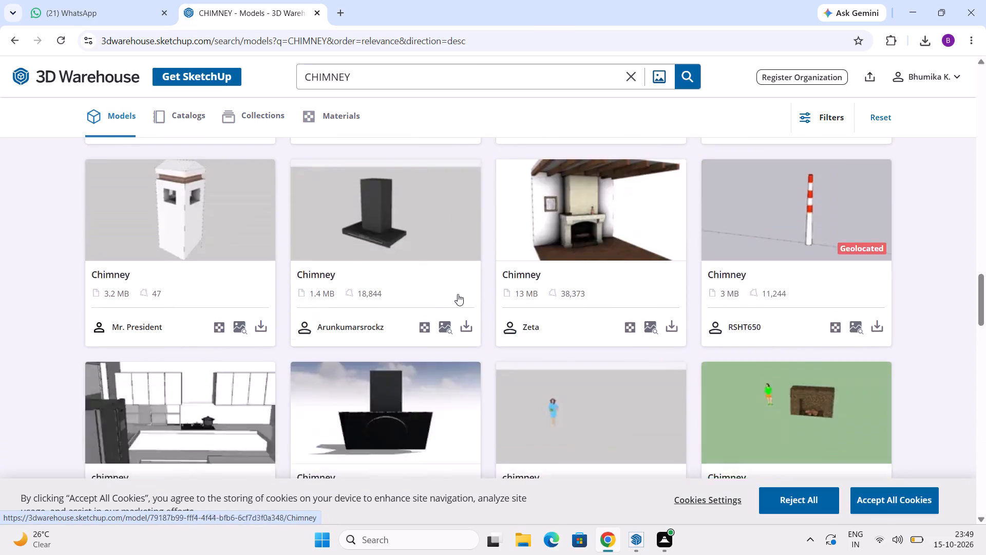
scroll(458, 294, up, 17)
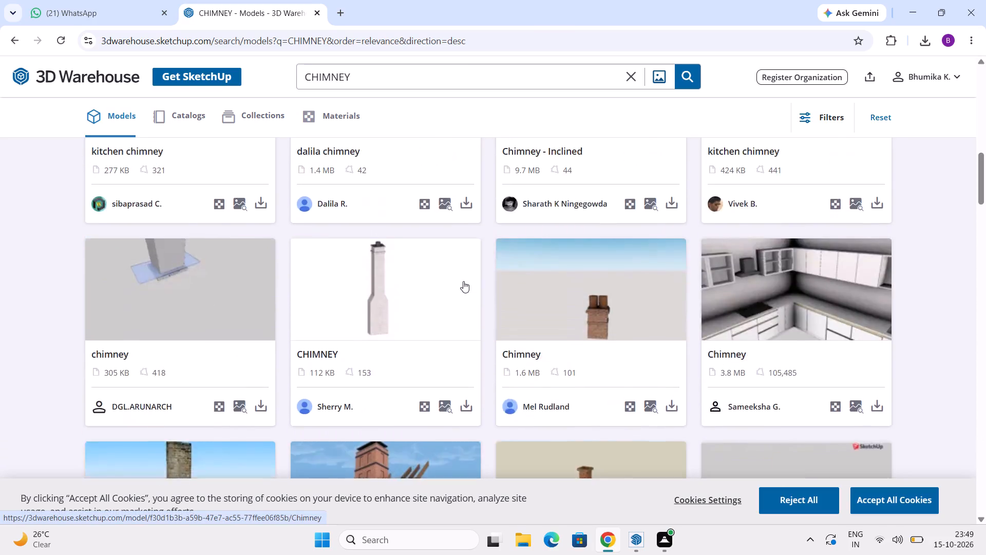
scroll(463, 281, up, 10)
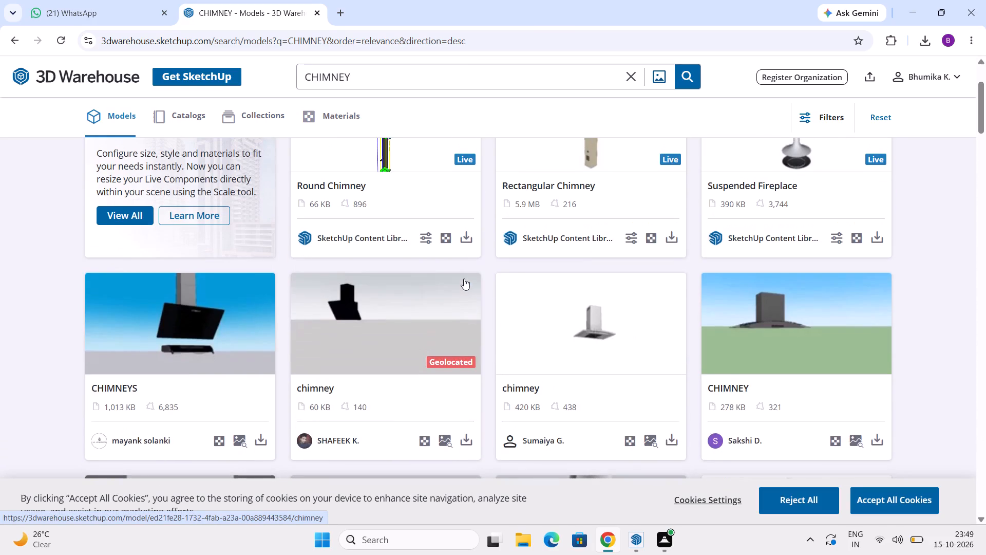
scroll(464, 279, up, 7)
Download the black, geolocated 60 KB chimney model as a SketchUp file.
scroll(464, 279, down, 4)
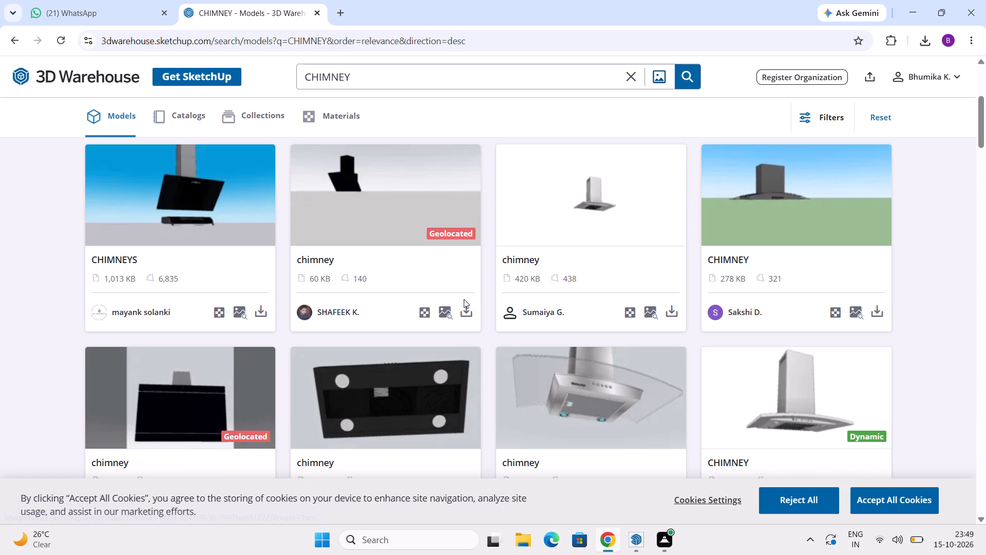
click(465, 314)
click(526, 339)
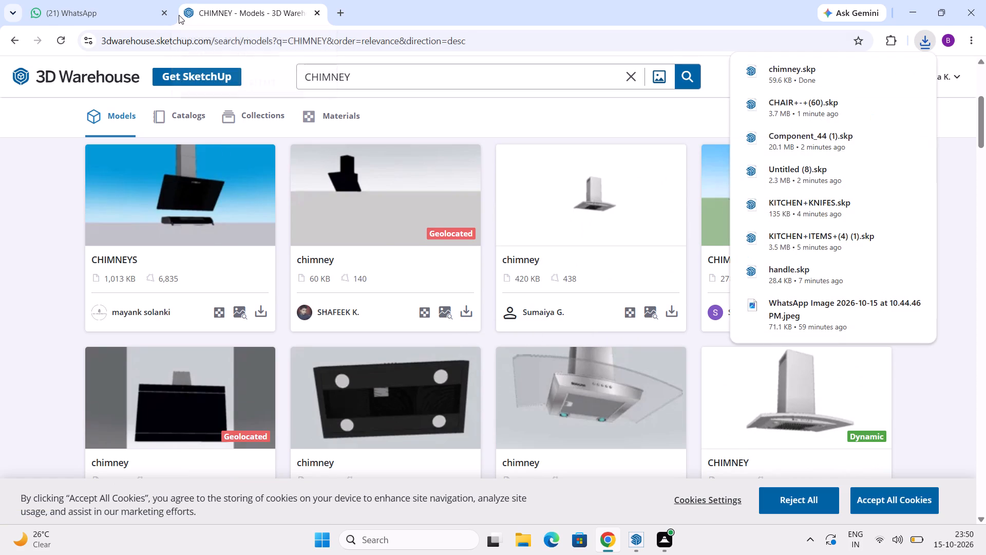
Switch to SketchUp and import GasStove_E.skp from the Downloads folder into the kitchen model.
key(alt+Tab)
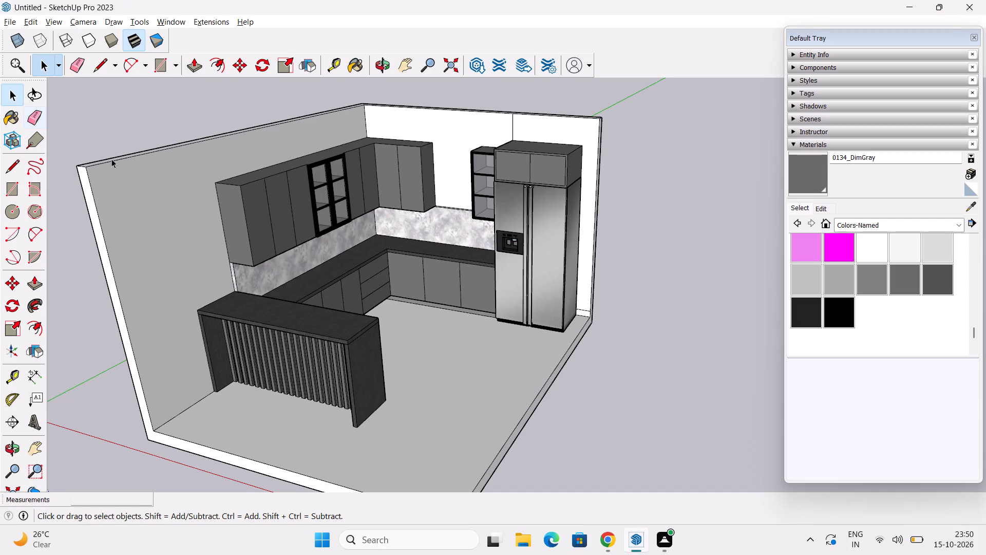
click(10, 15)
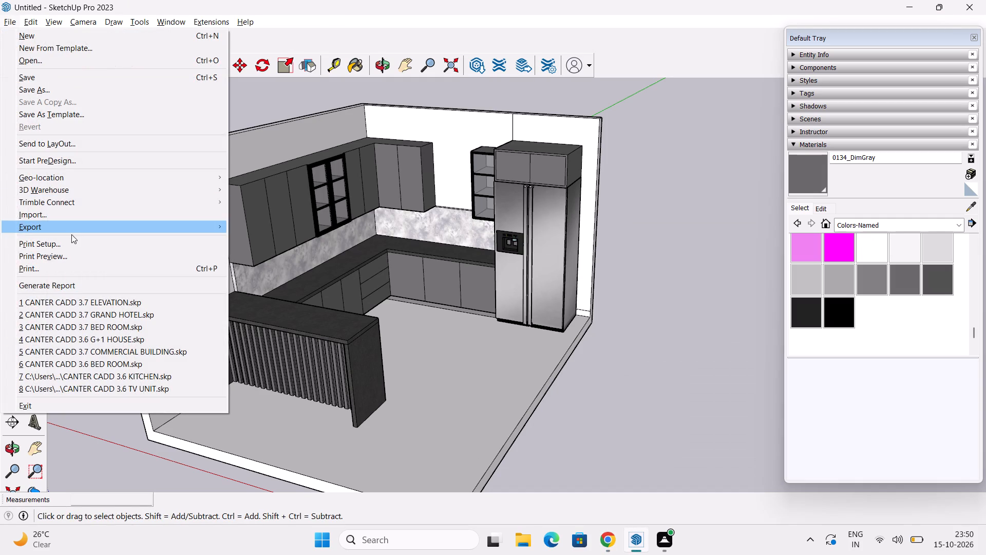
click(78, 212)
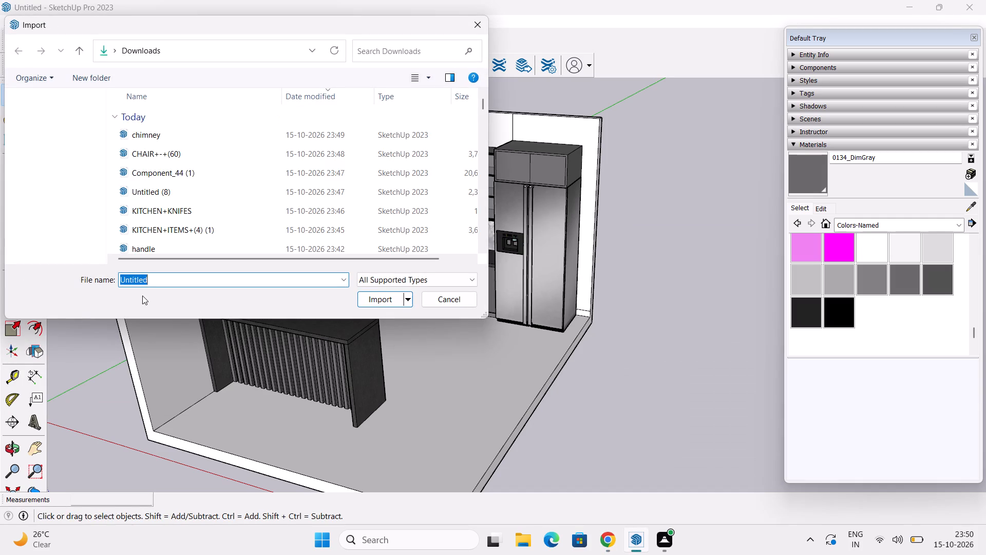
key(s)
key(t)
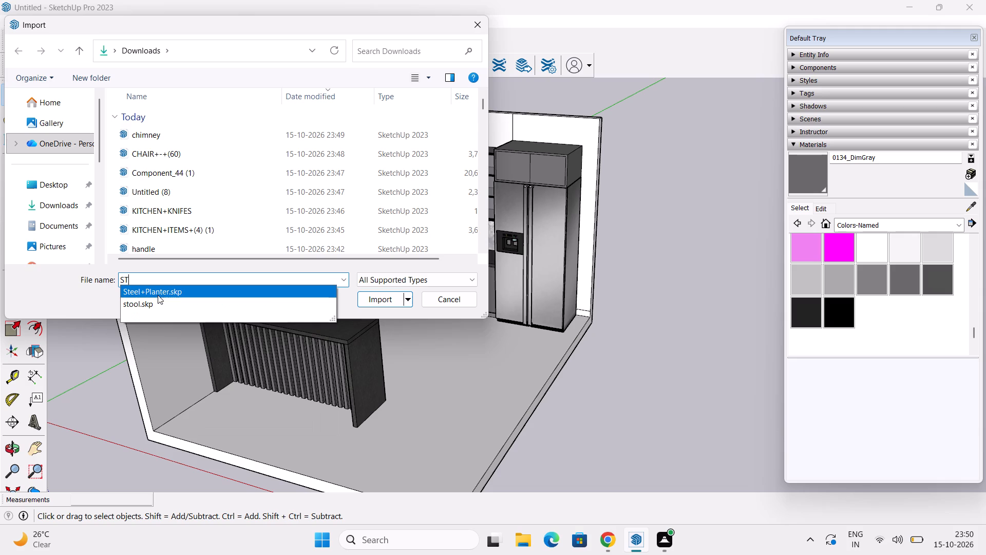
key(BackSpace)
key(BackSpace)
text(GA)
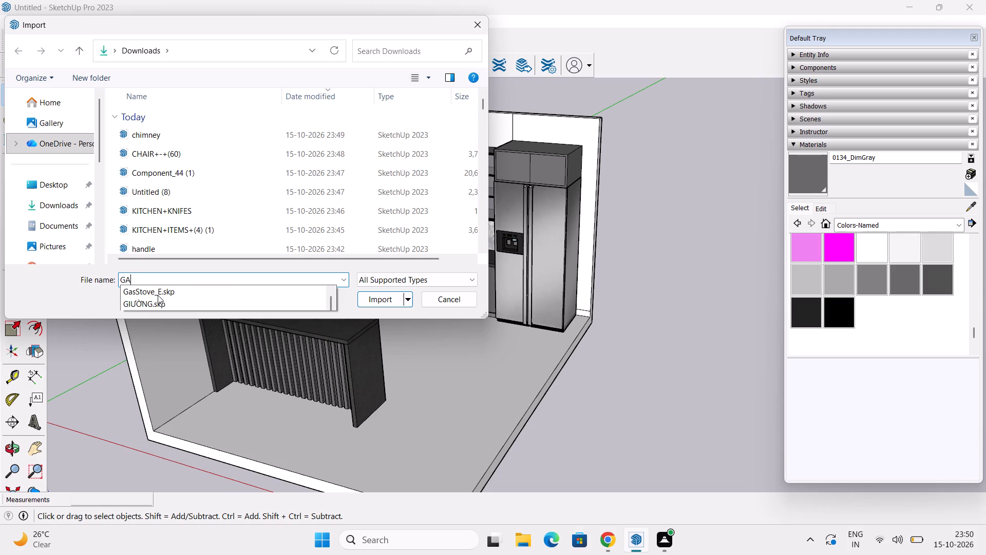
click(188, 294)
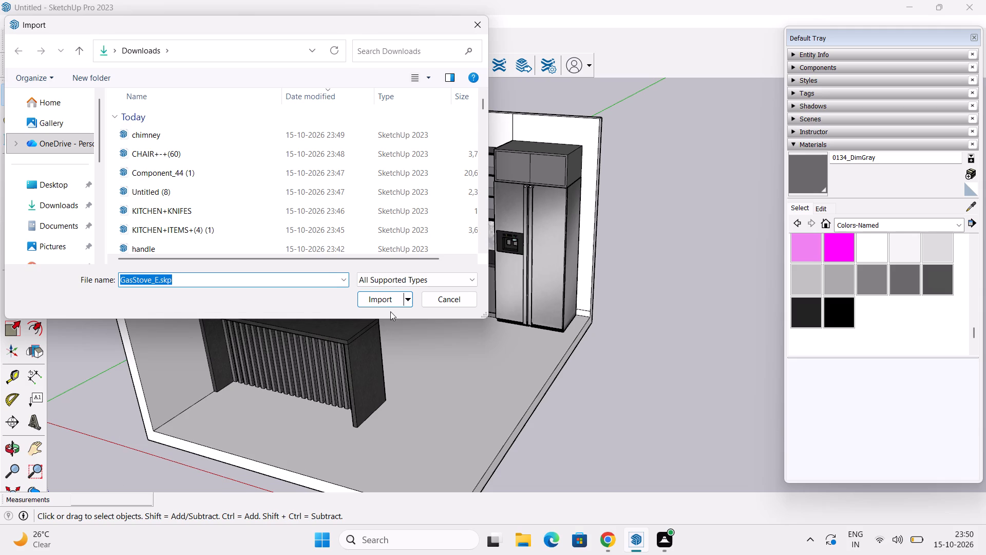
click(392, 296)
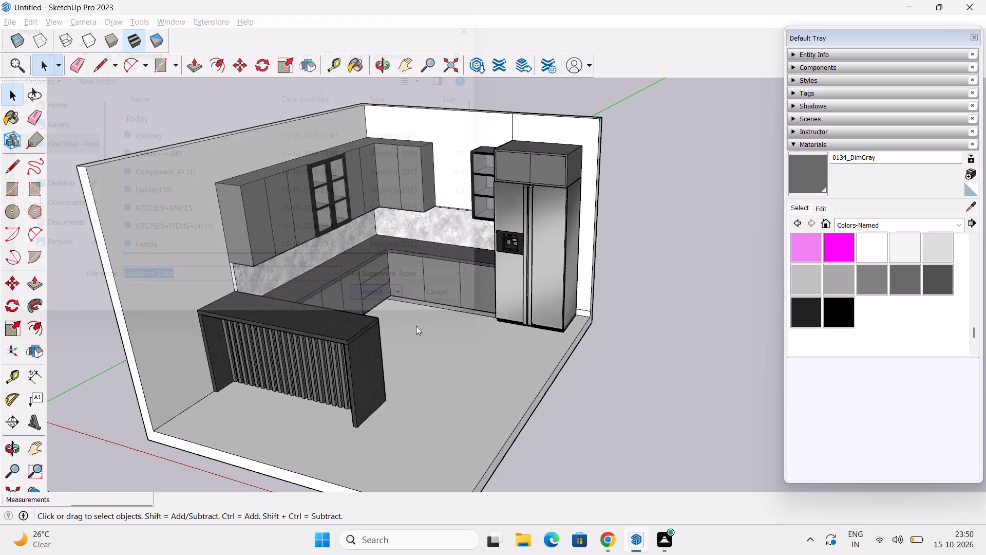
Place the gas stove on the back-wall countertop, between the cabinet corner and the refrigerator.
scroll(473, 399, up, 2)
scroll(466, 329, up, 3)
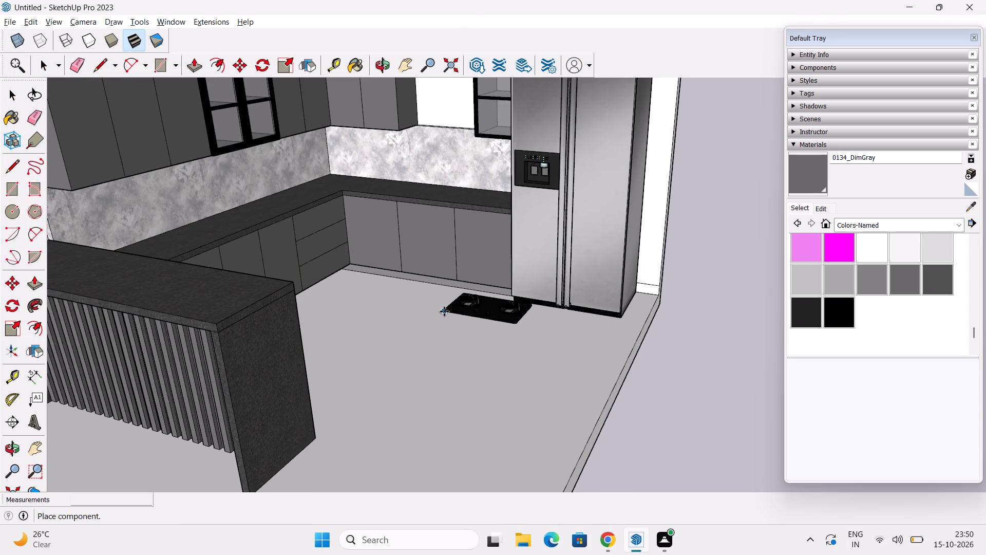
middle_drag(445, 318, 458, 403)
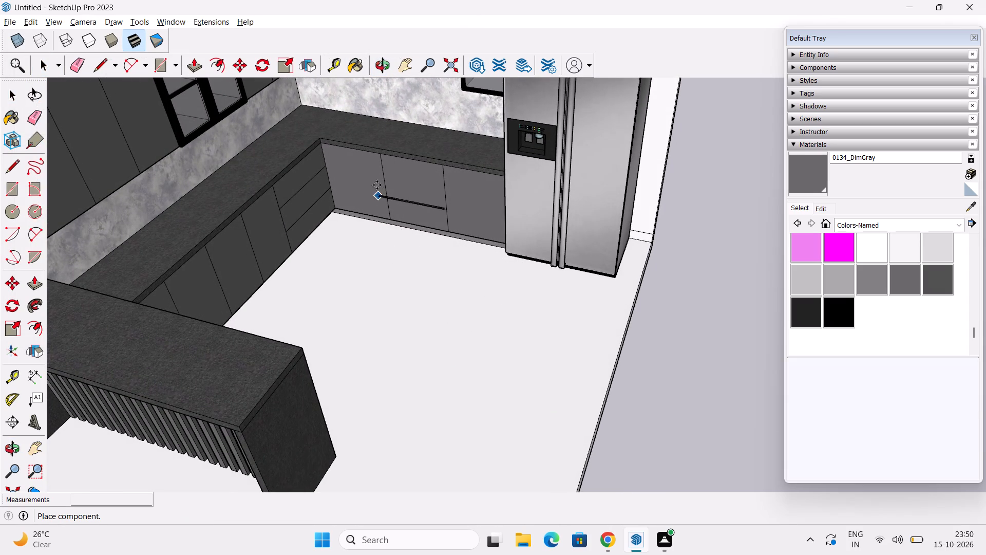
scroll(403, 145, up, 3)
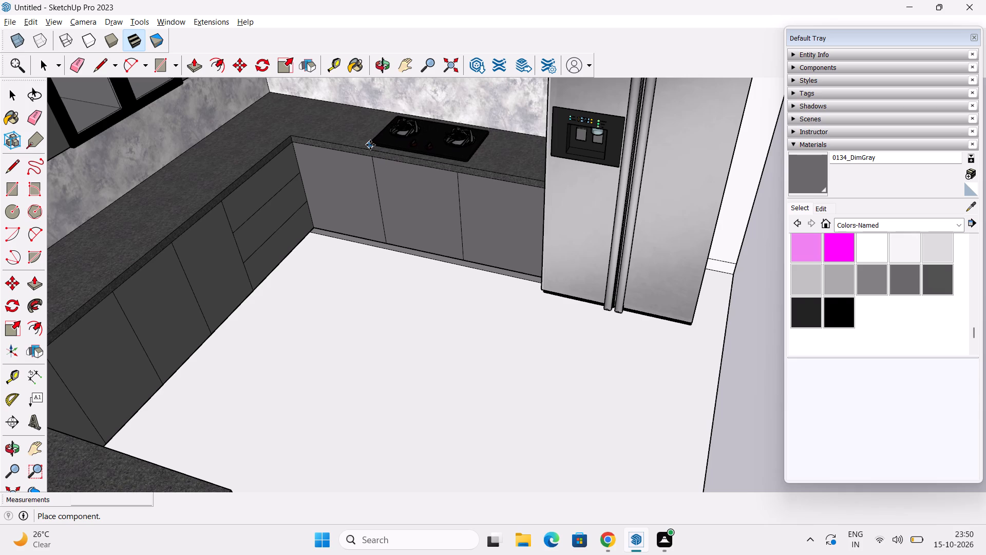
click(339, 139)
Move the gas stove about 2" along the countertop toward the refrigerator.
middle_drag(367, 193, 374, 118)
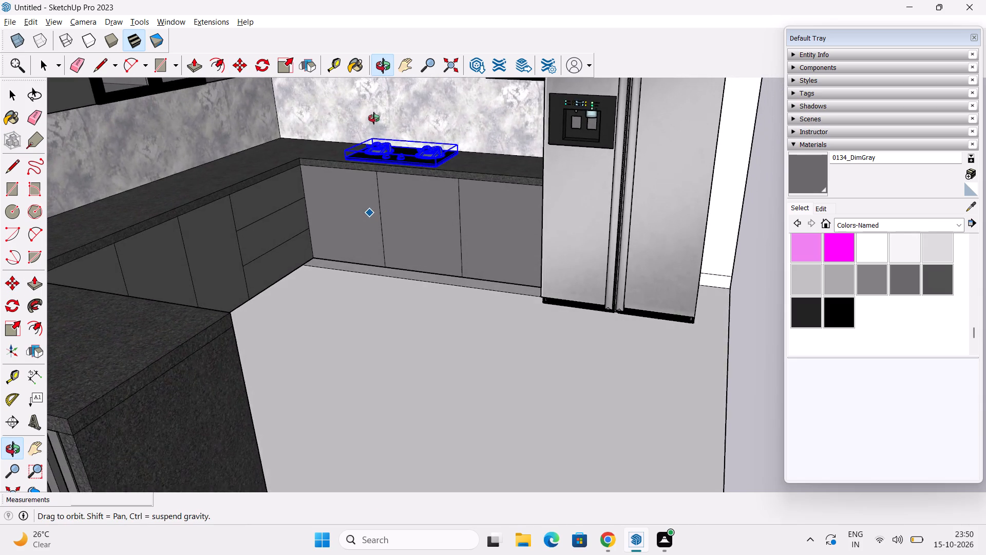
middle_drag(374, 118, 403, 281)
scroll(406, 245, up, 2)
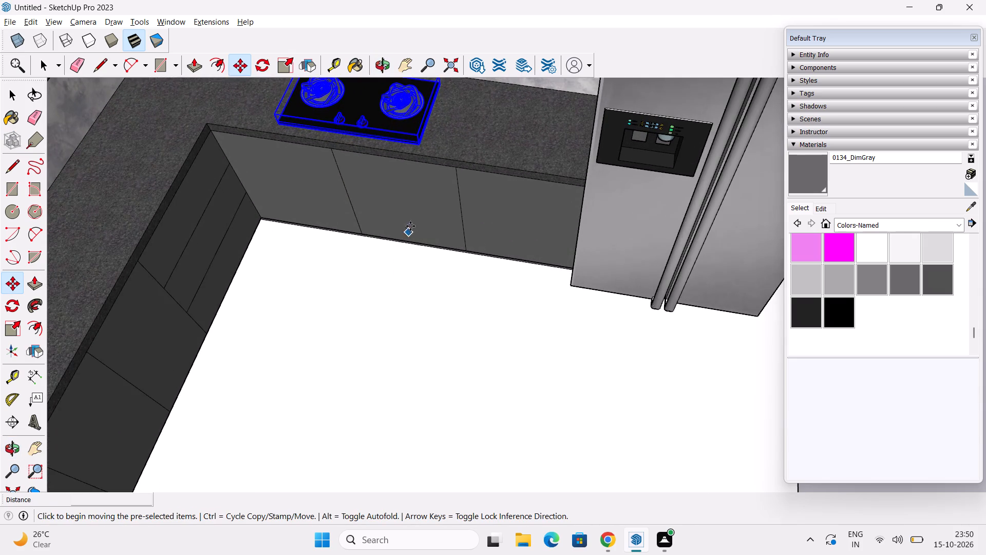
scroll(418, 200, up, 1)
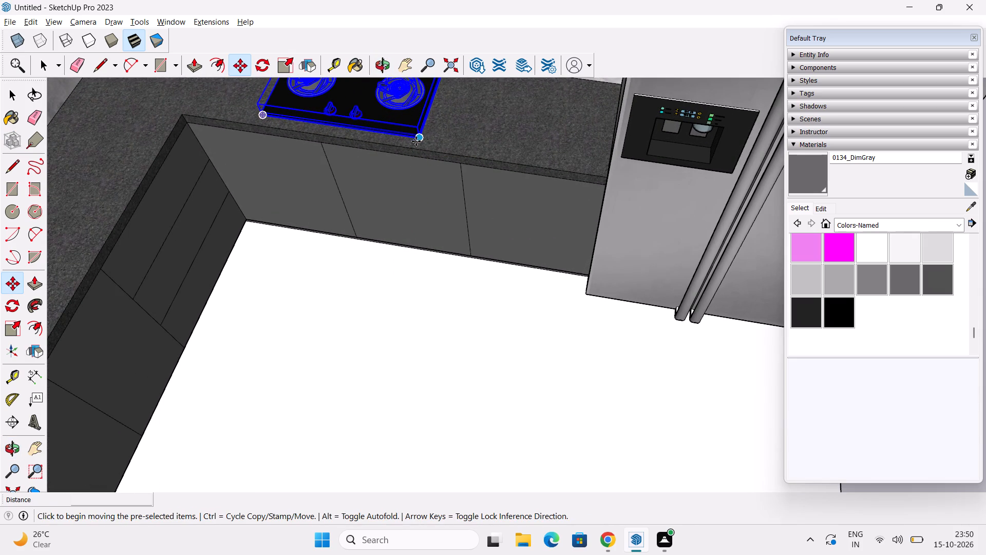
click(416, 141)
click(437, 144)
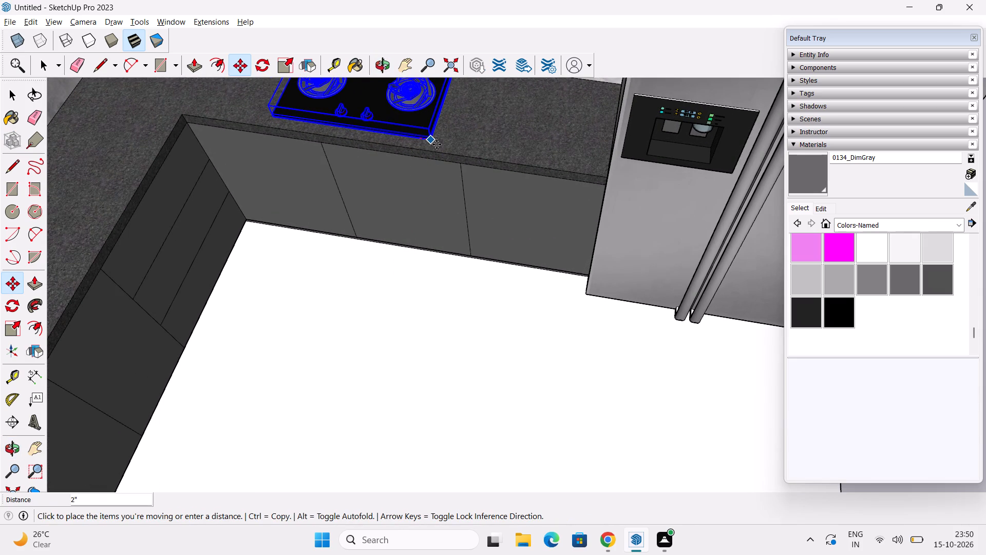
Import Wash+Basin+simple+(5).skp from the Downloads folder into the kitchen model.
scroll(443, 290, down, 7)
key(space)
click(690, 430)
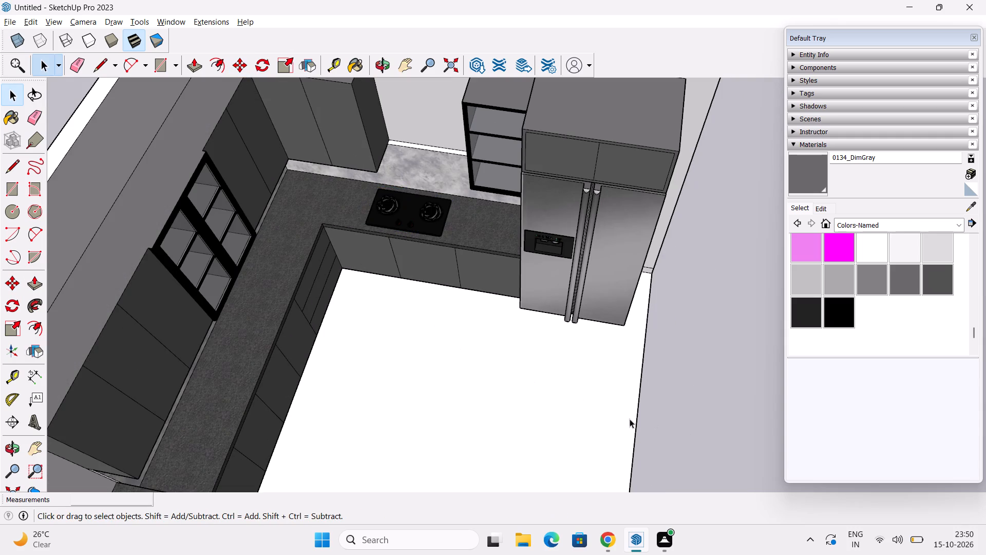
middle_drag(576, 399, 443, 261)
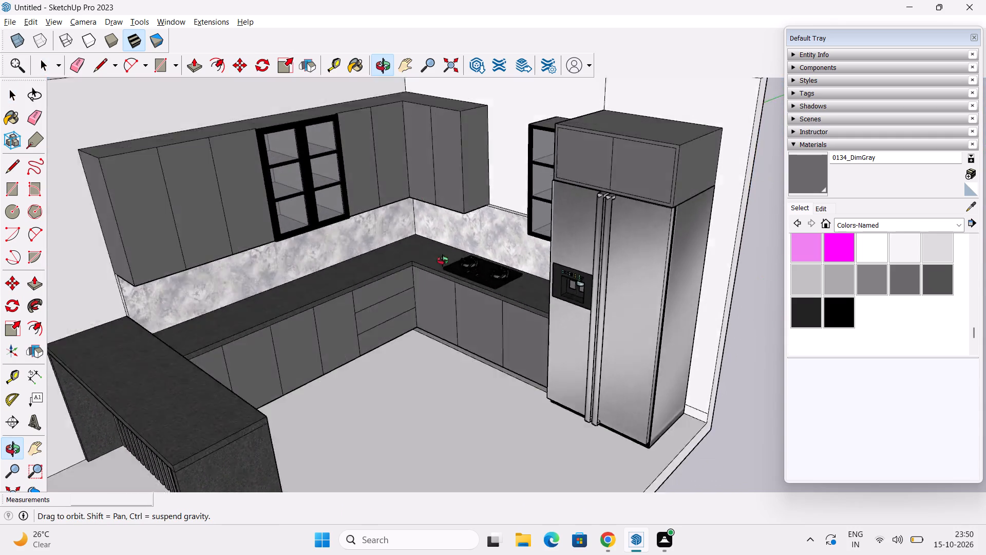
middle_drag(443, 261, 451, 381)
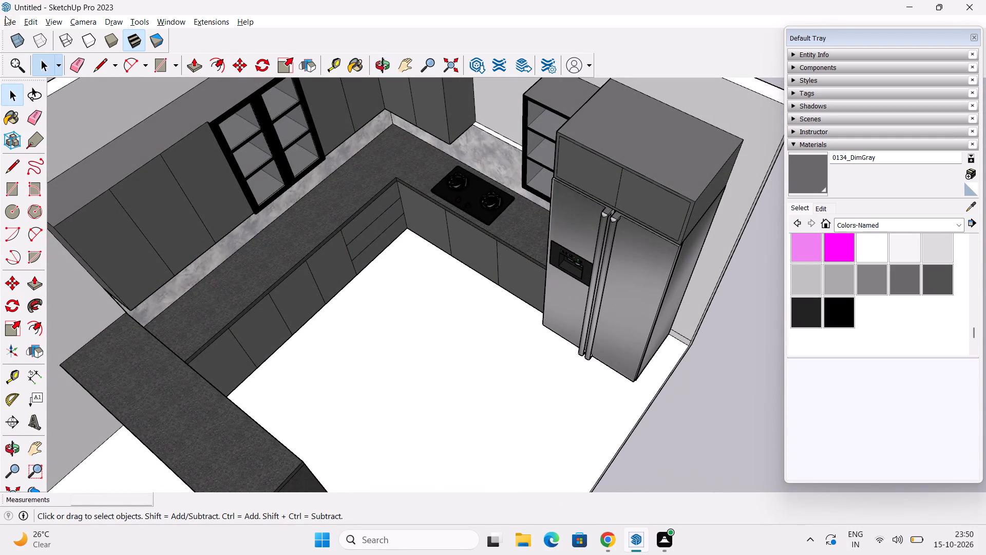
click(5, 17)
click(89, 210)
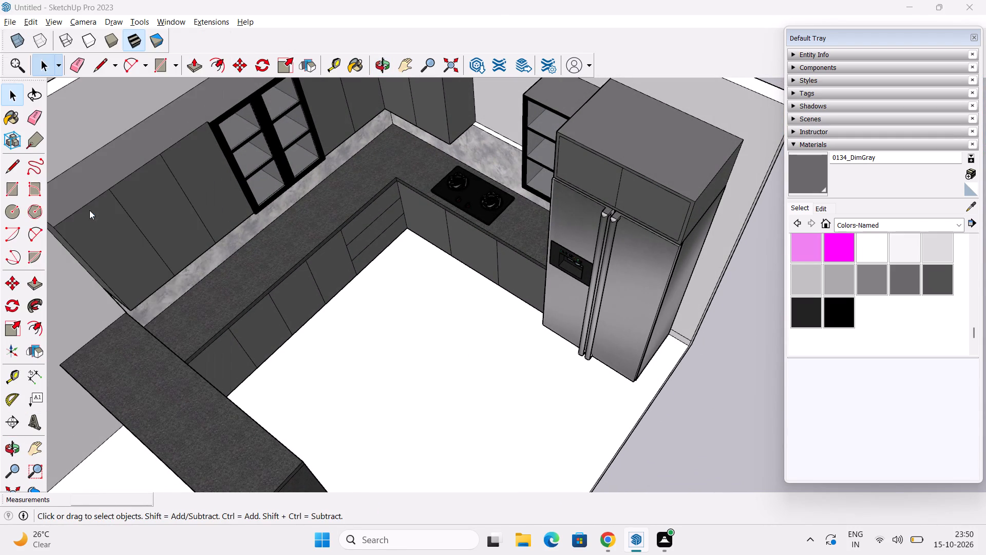
click(172, 283)
double_click(172, 283)
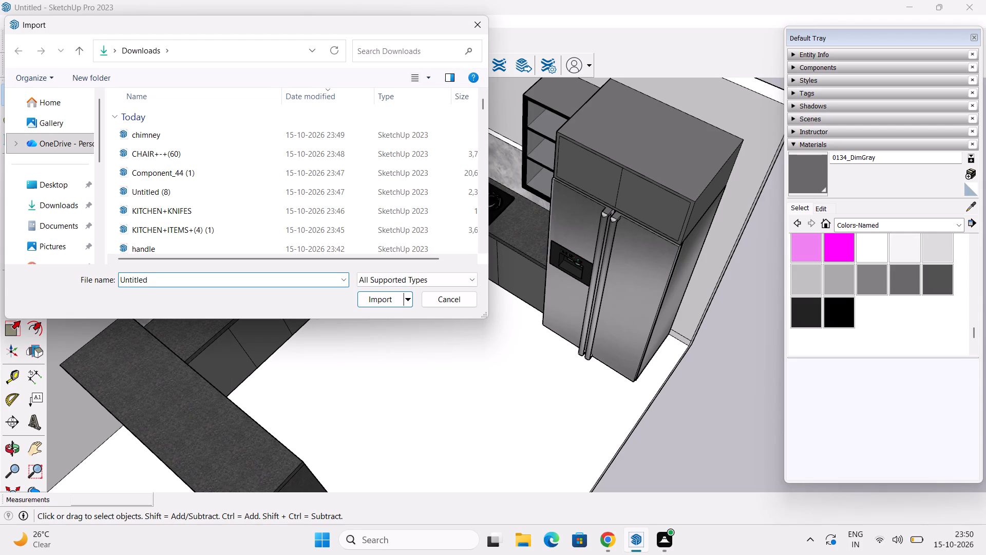
key(BackSpace)
key(BackSpace)
key(BackSpace)
key(BackSpace)
key(BackSpace)
key(BackSpace)
key(BackSpace)
key(BackSpace)
key(BackSpace)
key(BackSpace)
key(BackSpace)
key(BackSpace)
key(BackSpace)
key(BackSpace)
key(BackSpace)
key(BackSpace)
key(BackSpace)
key(BackSpace)
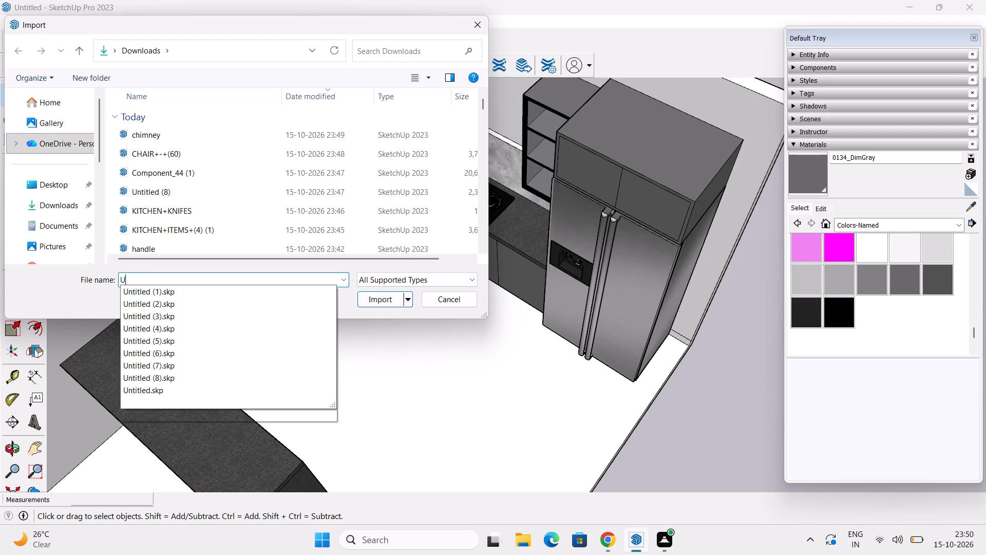
text(SI)
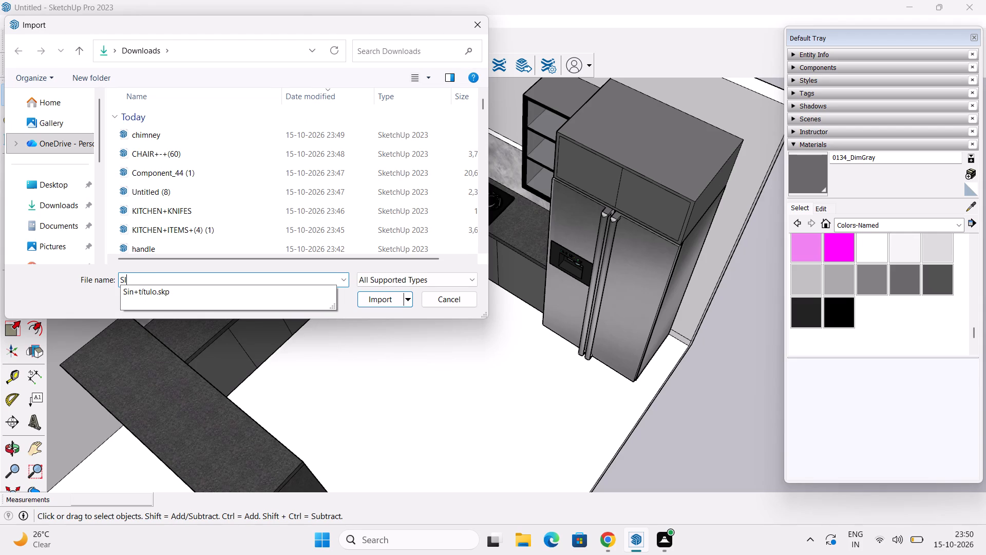
key(BackSpace)
key(BackSpace)
key(BackSpace)
key(BackSpace)
key(BackSpace)
key(BackSpace)
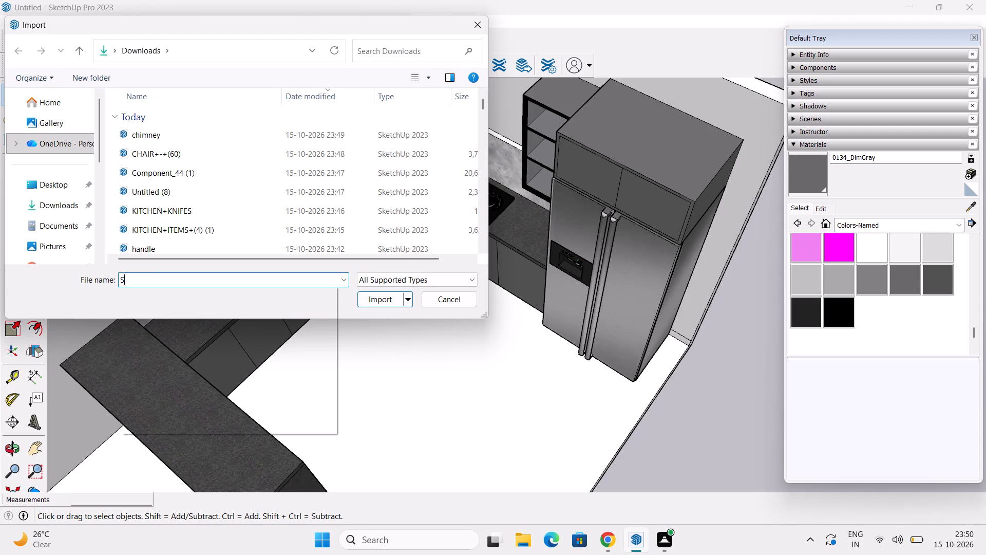
text(WA)
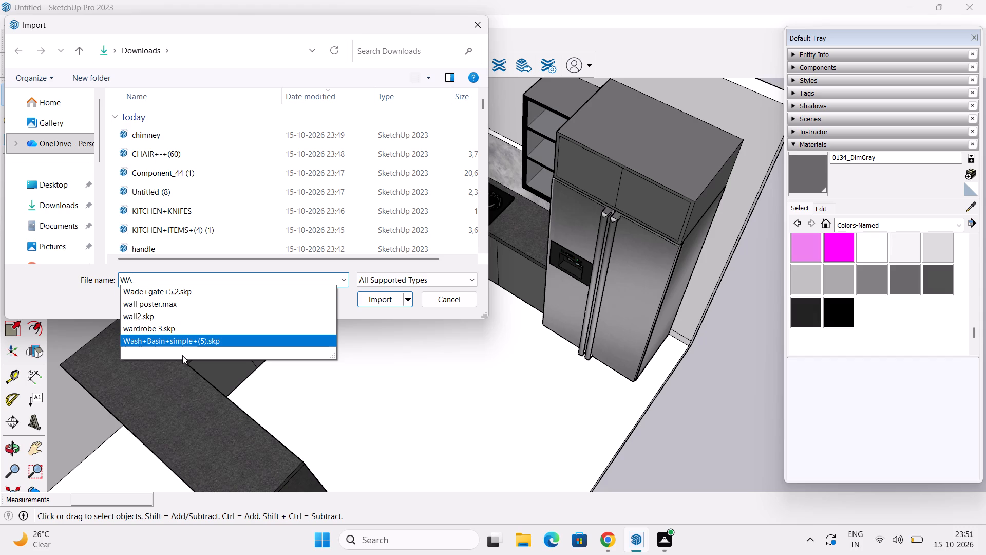
click(207, 343)
click(382, 306)
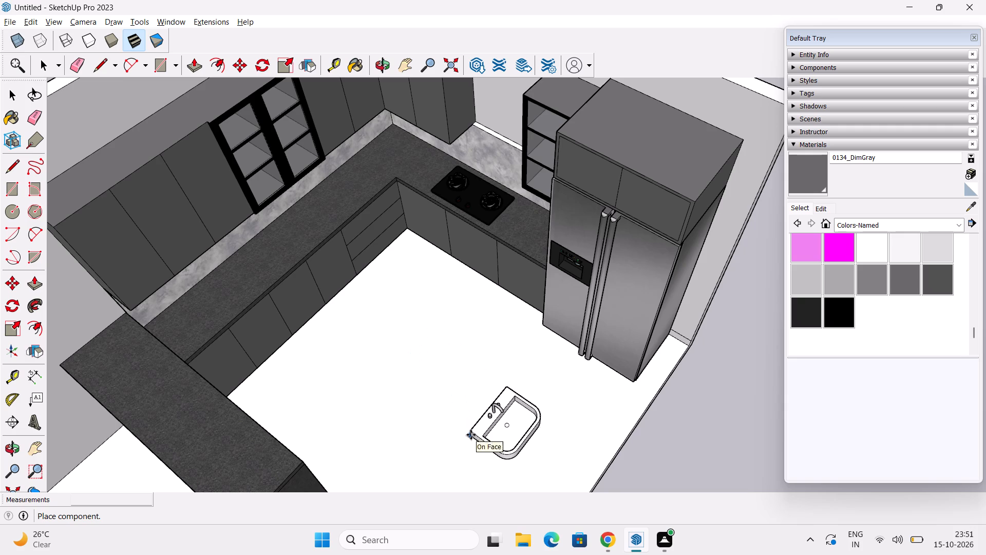
Place the wash basin on the long countertop below the wall cabinets, near the peninsula counter.
middle_drag(471, 434, 431, 323)
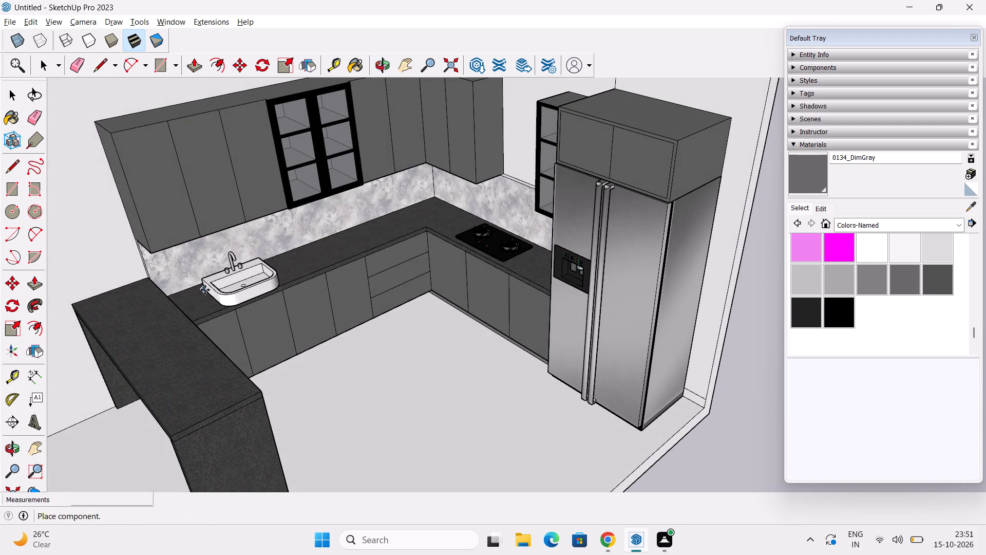
click(203, 290)
middle_drag(284, 307, 263, 359)
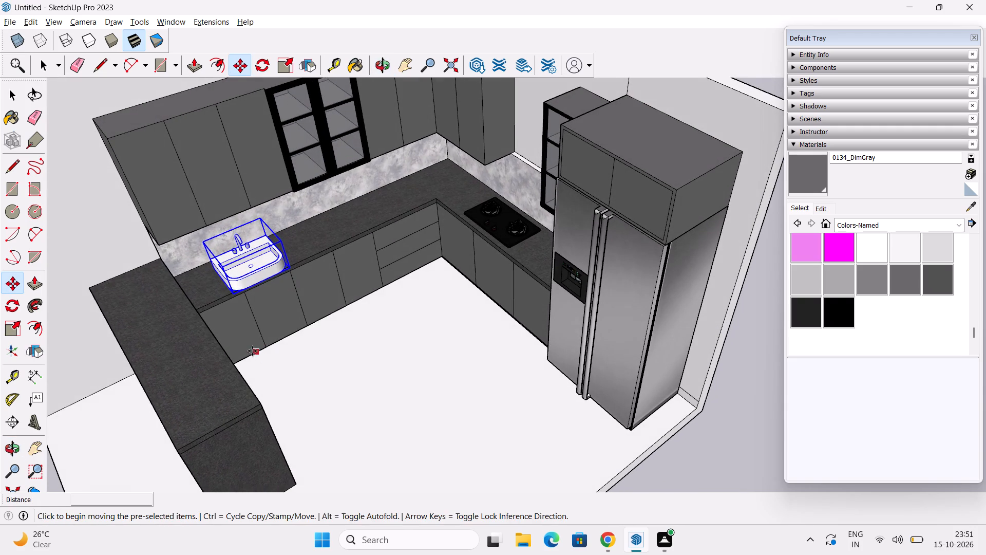
key(space)
click(698, 470)
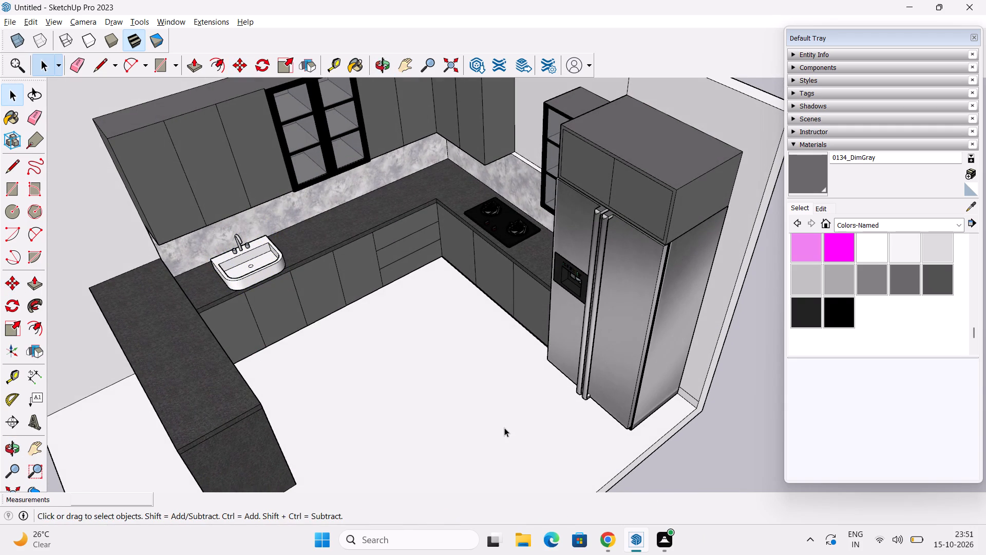
Draw a rectangle about 1' 11 1/4" by 1' 7 1/8" on the long countertop, between the basin and the counter corner.
shift+middle_drag(468, 417, 471, 481)
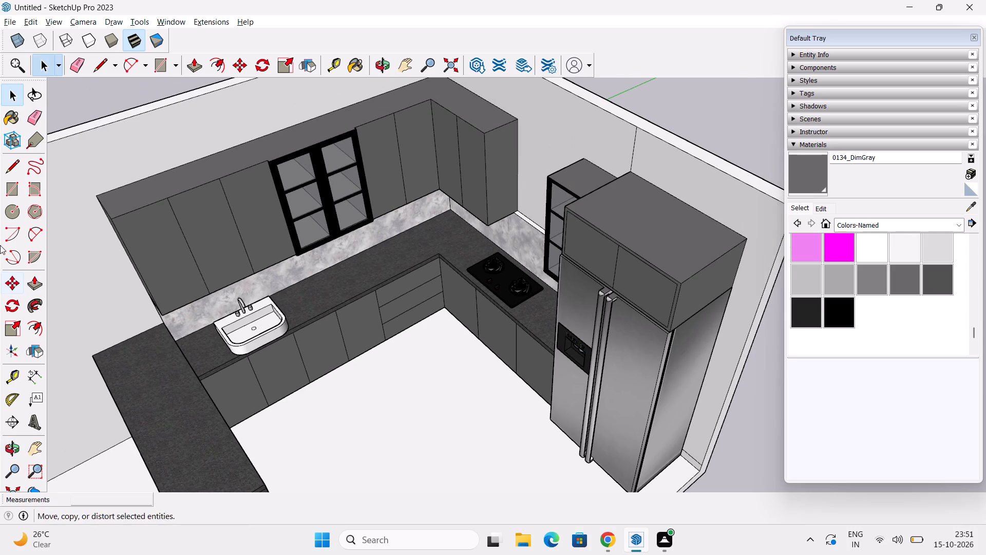
click(10, 187)
middle_drag(253, 392, 257, 439)
scroll(296, 363, up, 4)
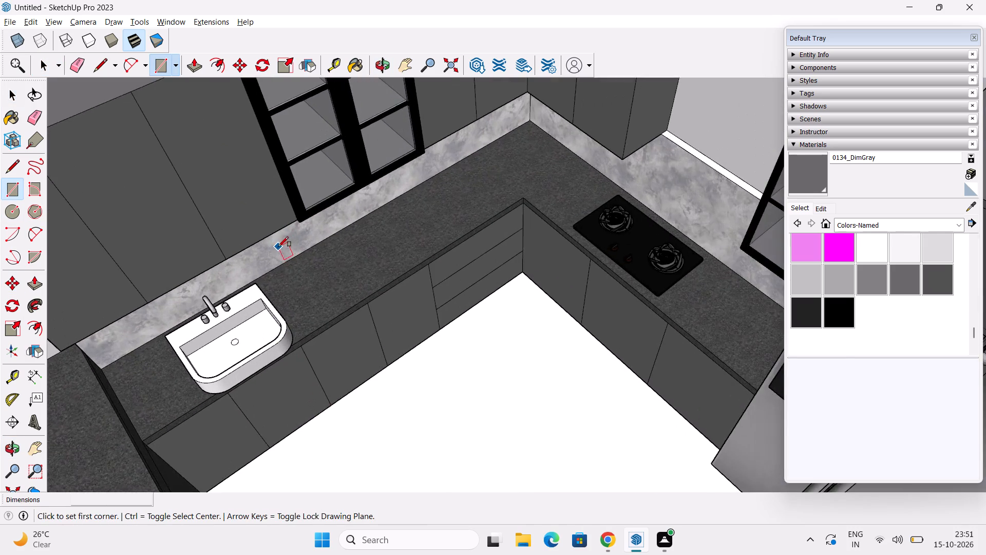
scroll(278, 247, up, 3)
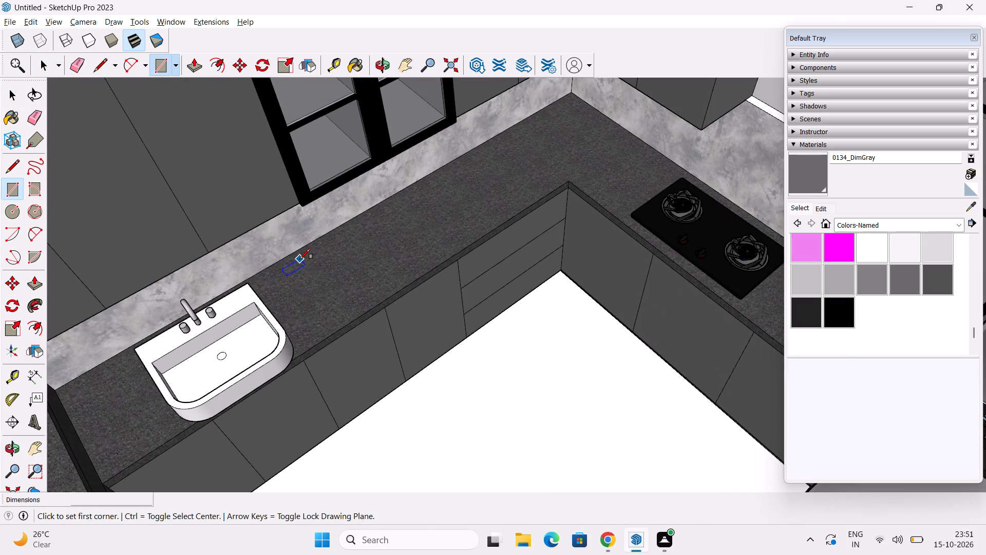
click(292, 261)
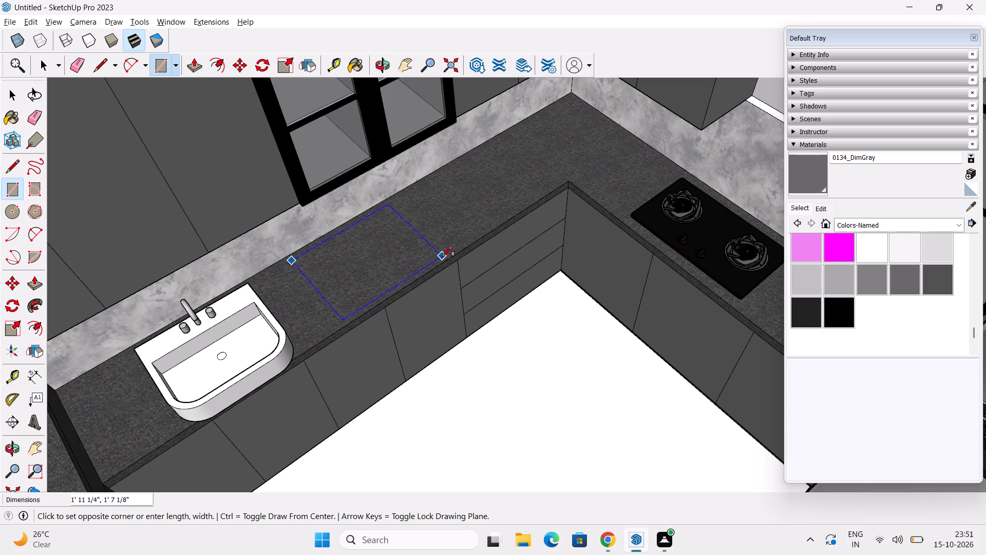
click(443, 256)
key(space)
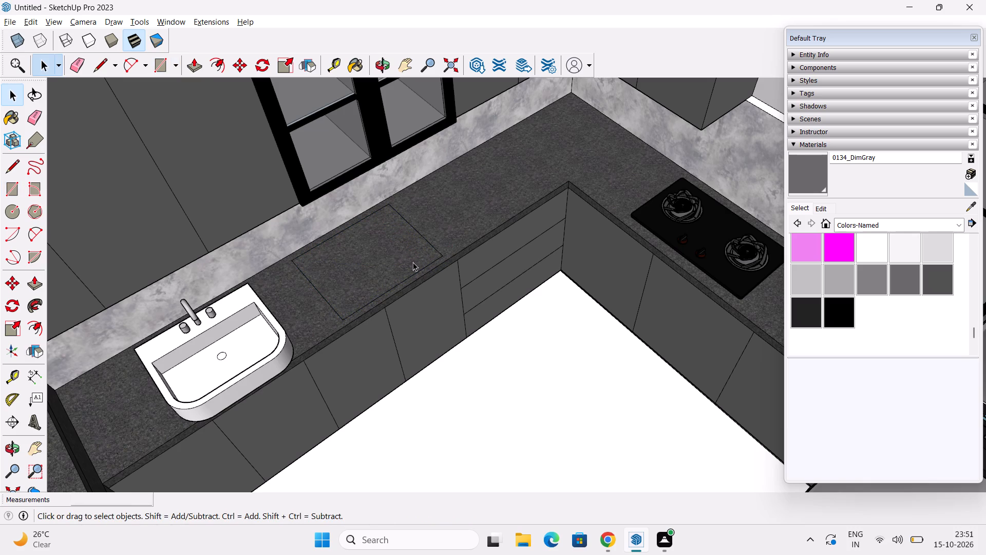
Push the rectangle 6" down into the countertop with Push/Pull to form the sink recess.
key(p)
click(396, 264)
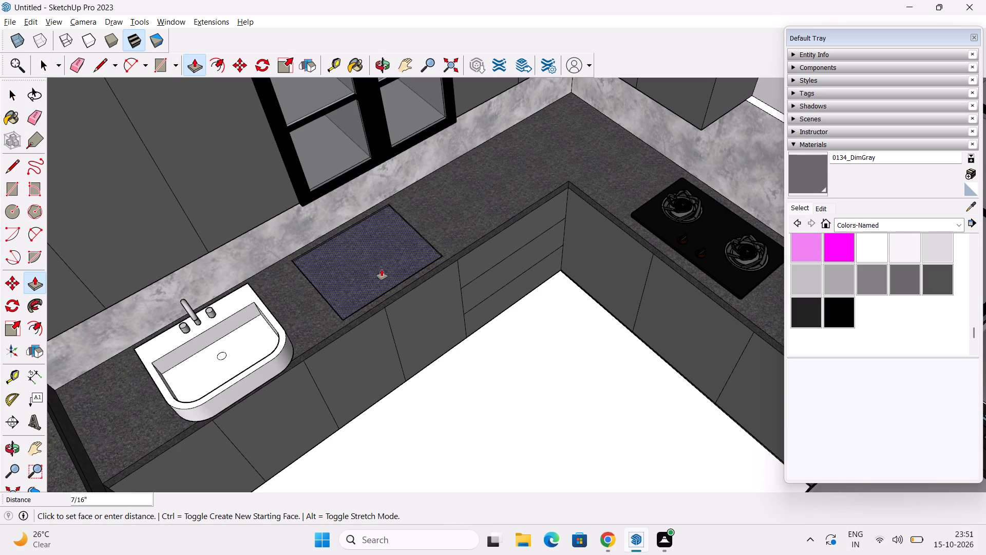
text(6")
key(Return)
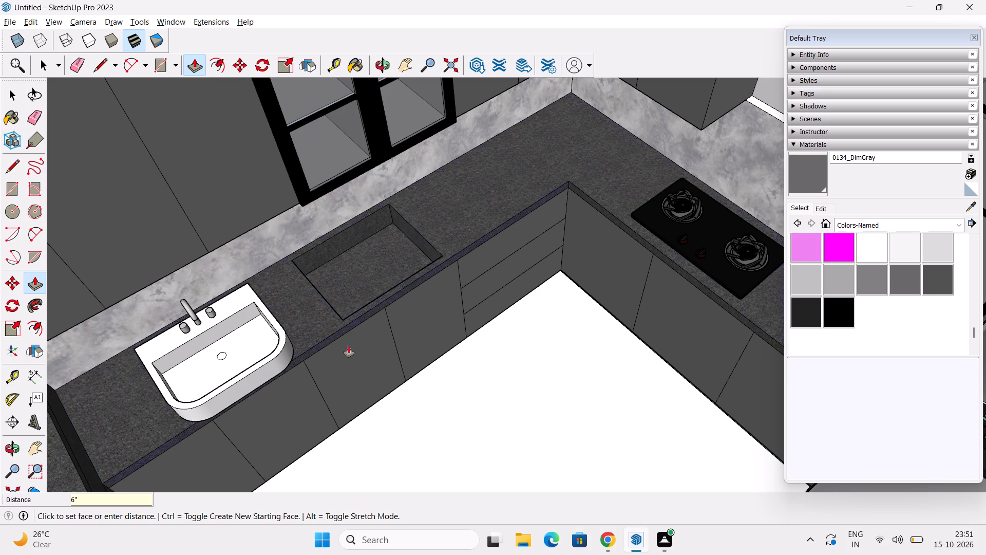
key(space)
Move the wash basin about 2' 8" along the countertop into the recess, aligning its back corner with the recess corner.
click(165, 353)
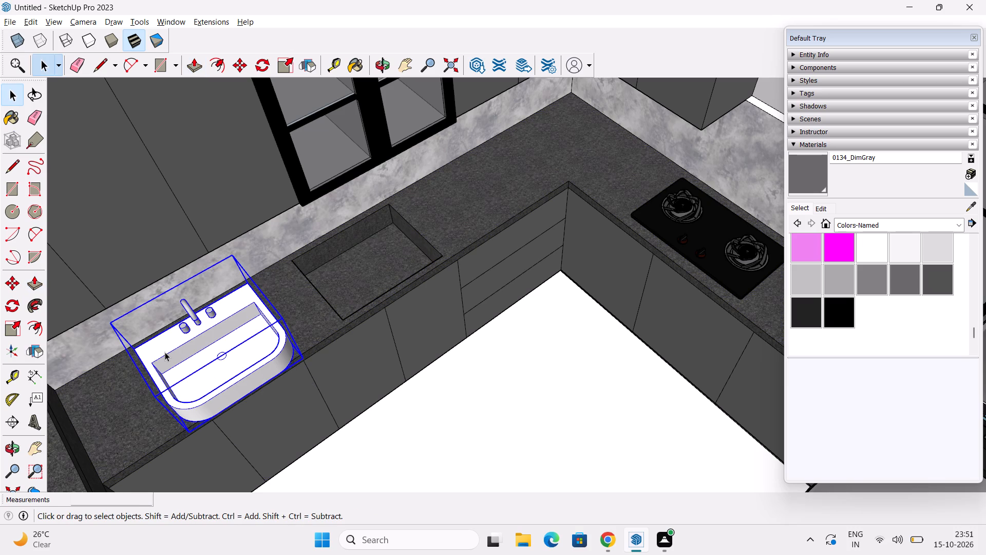
key(m)
click(135, 352)
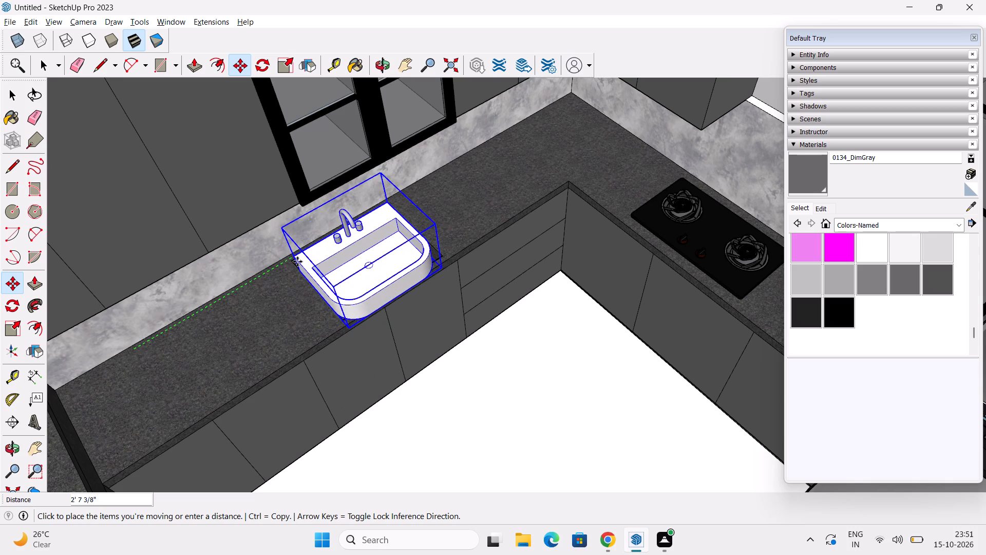
scroll(297, 262, up, 1)
middle_drag(295, 263, 405, 267)
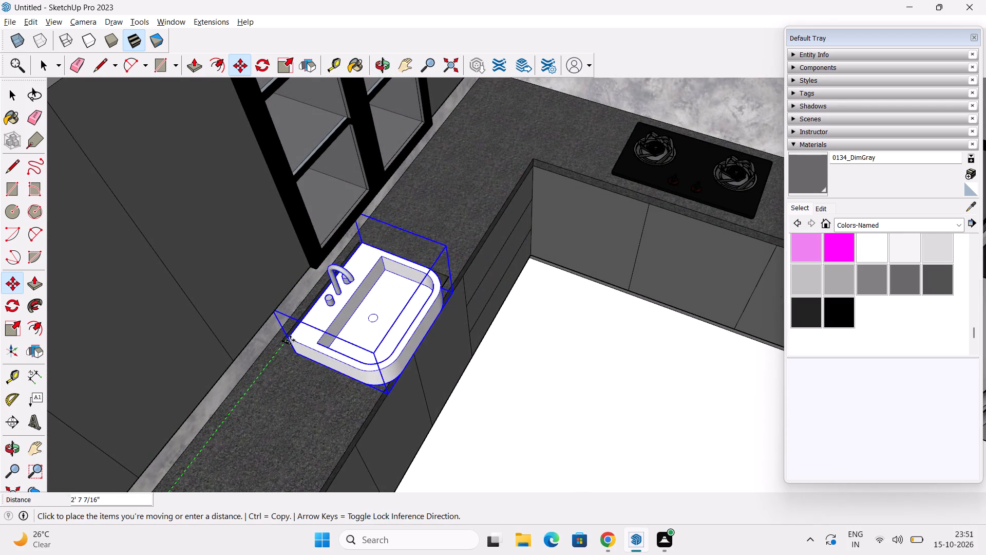
click(281, 344)
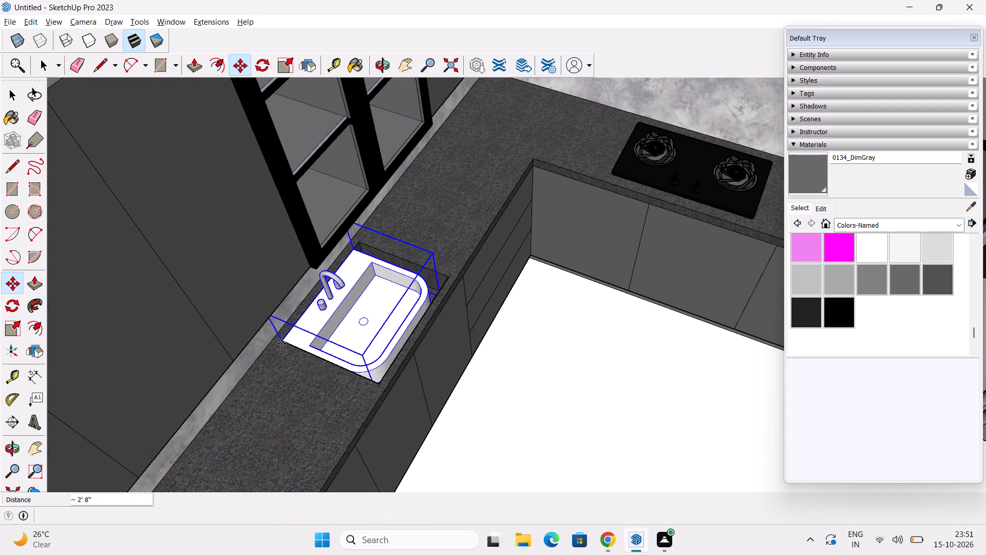
middle_drag(337, 378, 298, 287)
scroll(369, 324, up, 2)
middle_drag(353, 388, 242, 394)
key(space)
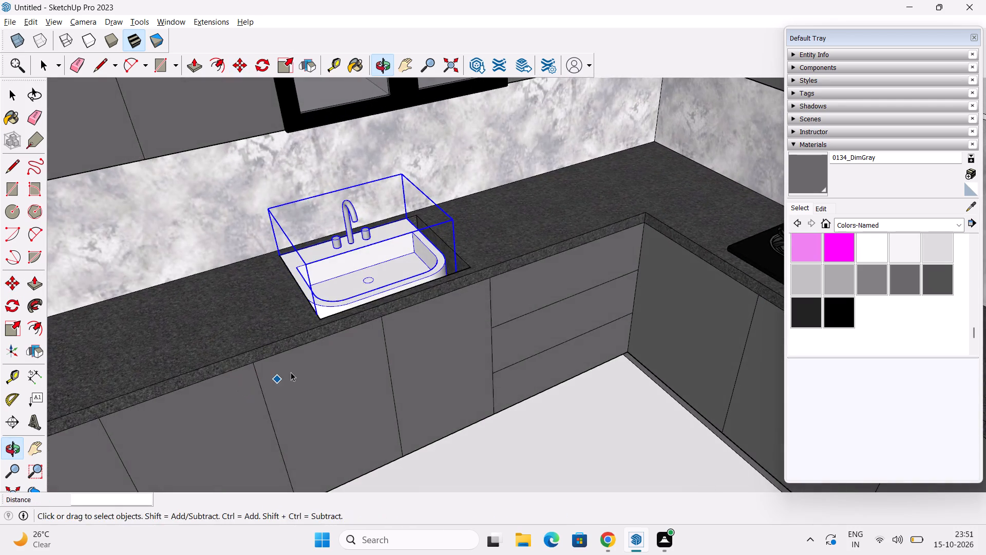
Push/Pull the recess's side wall nearest the stove about 1 7/8" inward to meet the basin's side.
middle_drag(294, 371, 320, 451)
scroll(440, 334, up, 4)
middle_drag(430, 334, 400, 365)
key(p)
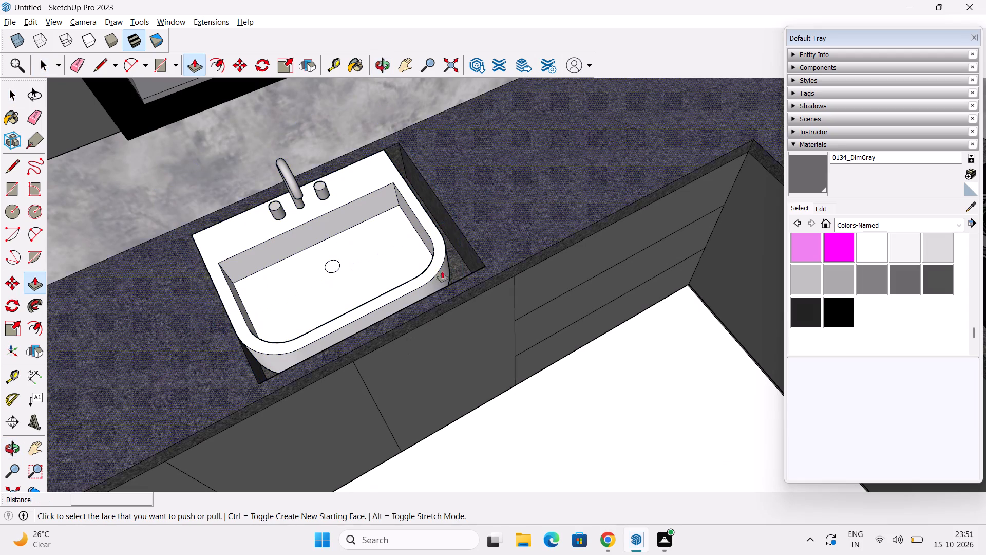
click(466, 255)
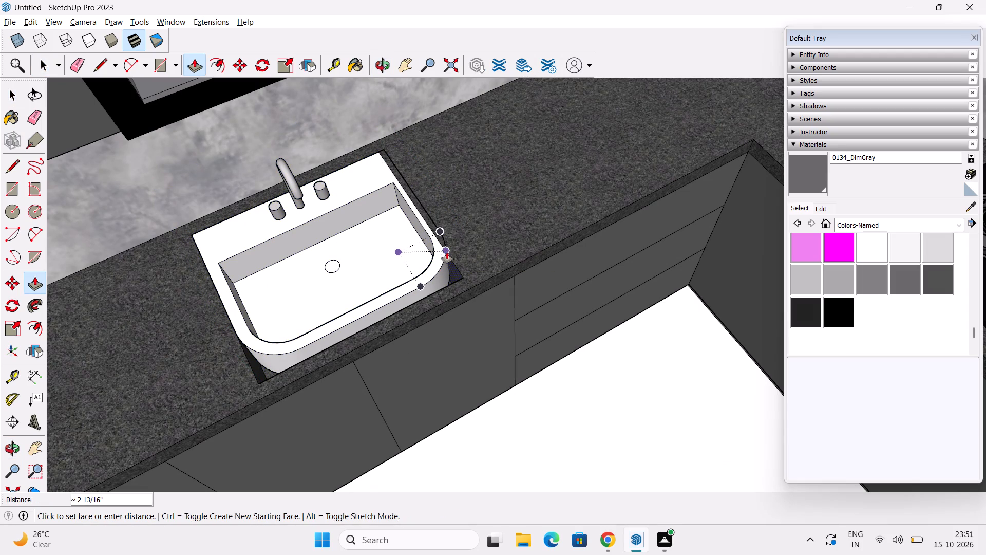
click(430, 217)
middle_drag(405, 328, 401, 356)
key(space)
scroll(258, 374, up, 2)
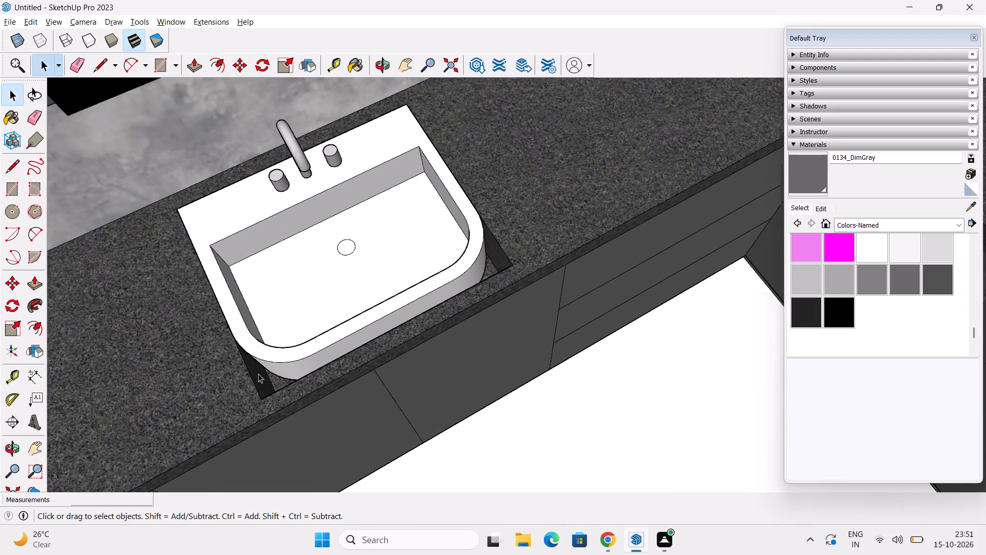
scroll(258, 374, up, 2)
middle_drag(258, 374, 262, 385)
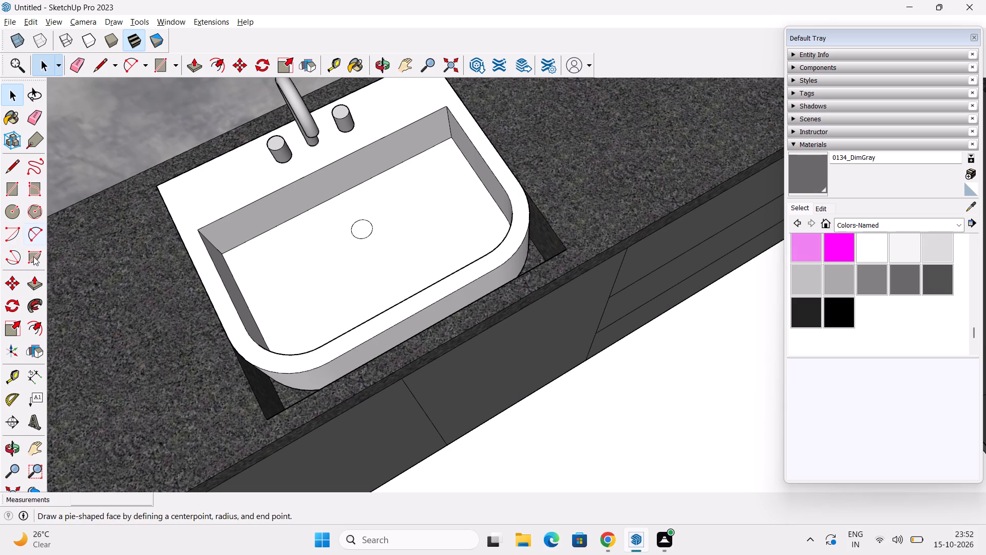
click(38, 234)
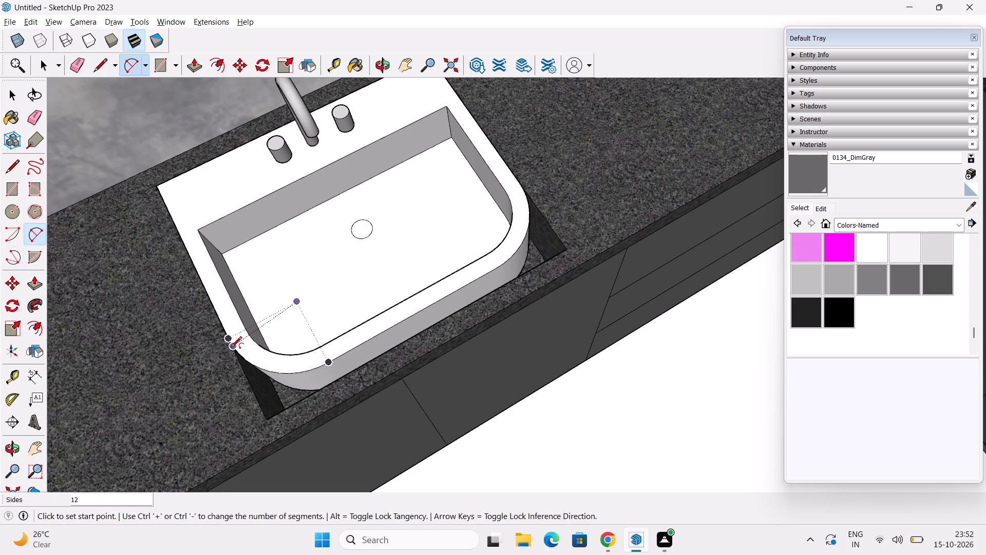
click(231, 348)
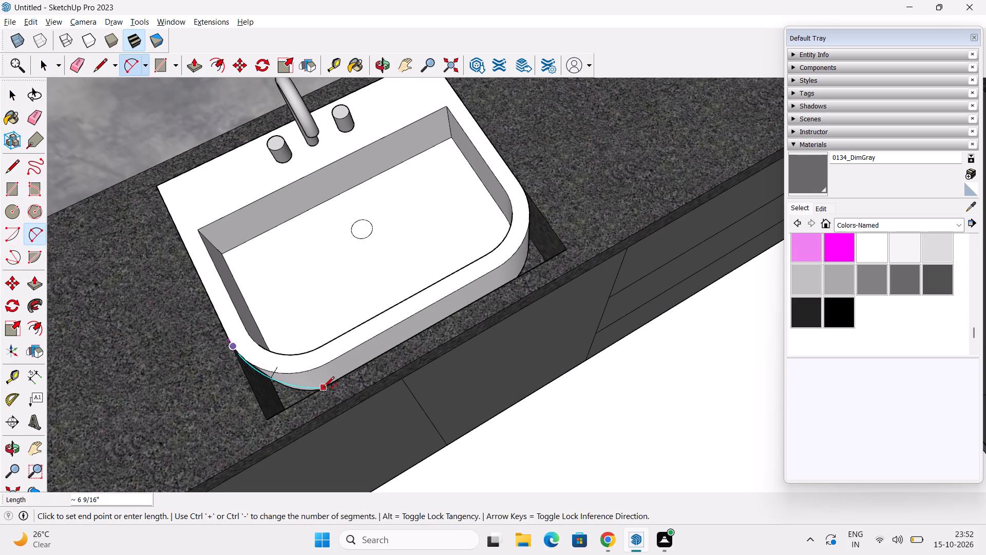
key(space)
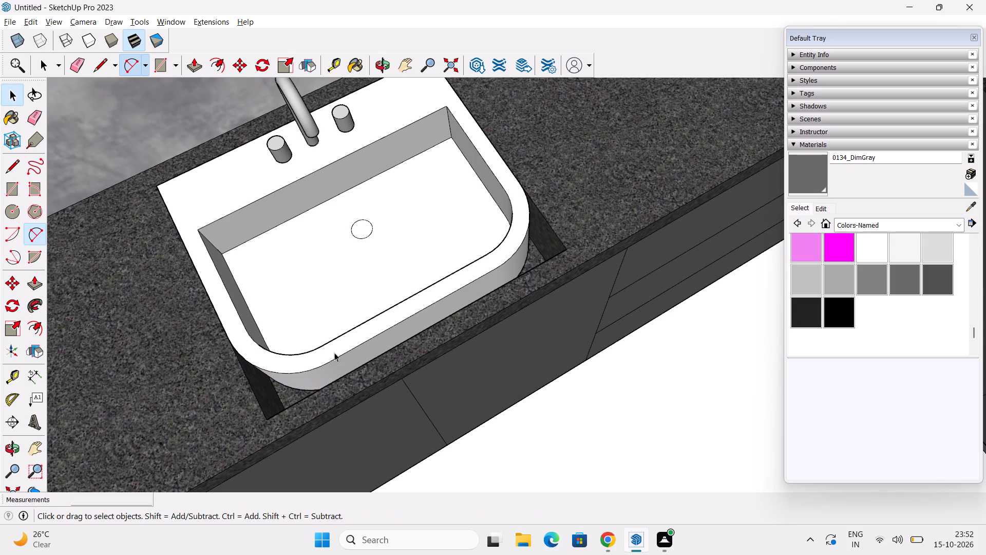
Scale the wash basin by about 1.07 along the red axis, stretching its front toward the recess's front edge.
click(334, 353)
click(16, 329)
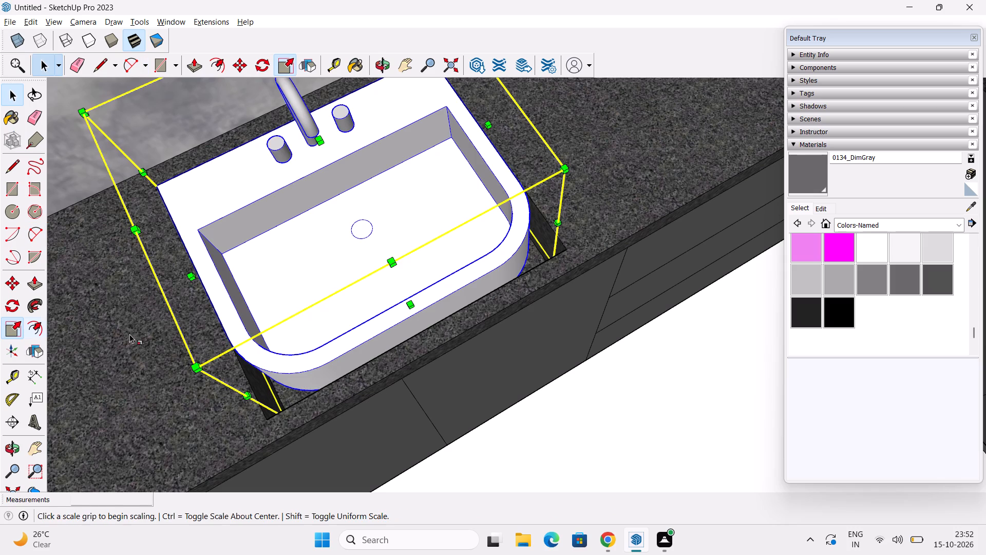
click(412, 306)
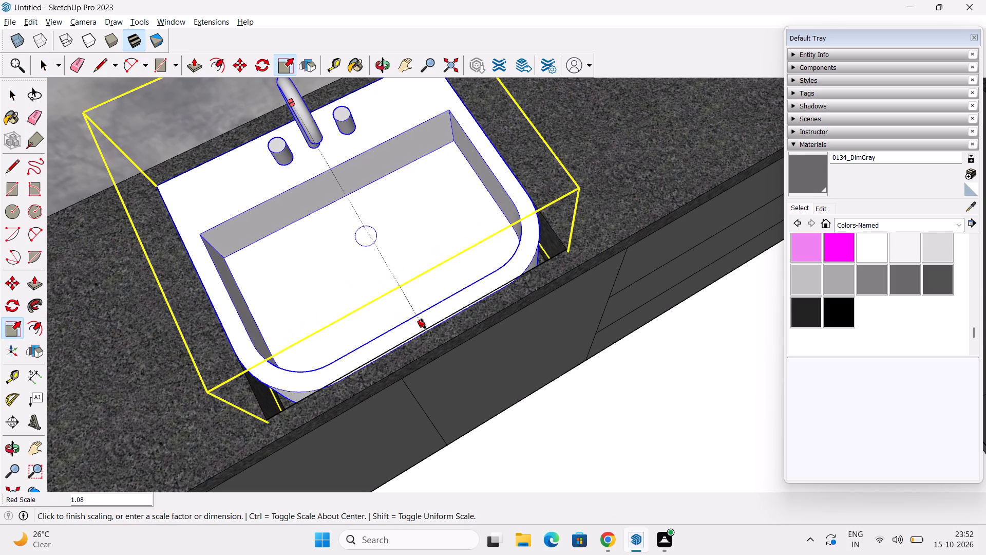
click(425, 328)
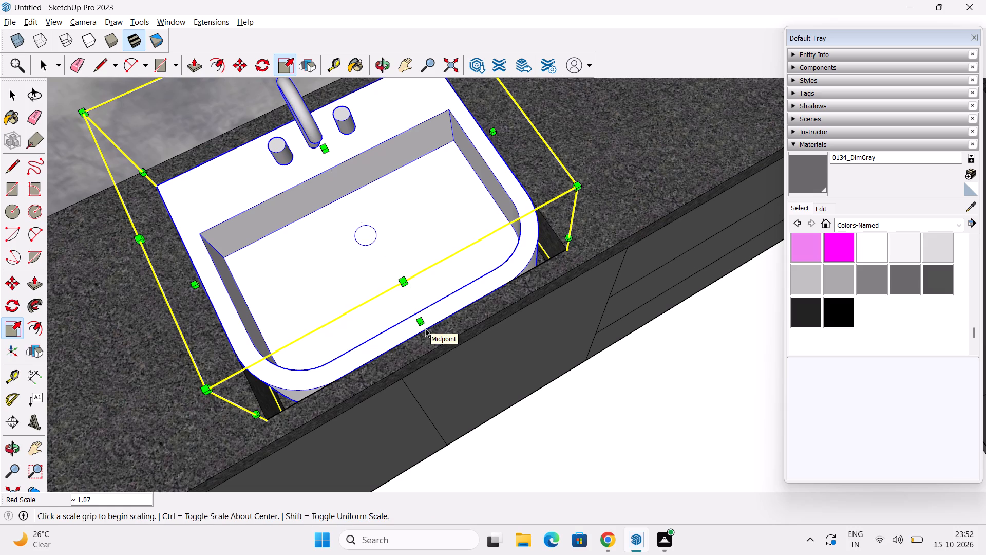
key(space)
scroll(425, 328, down, 3)
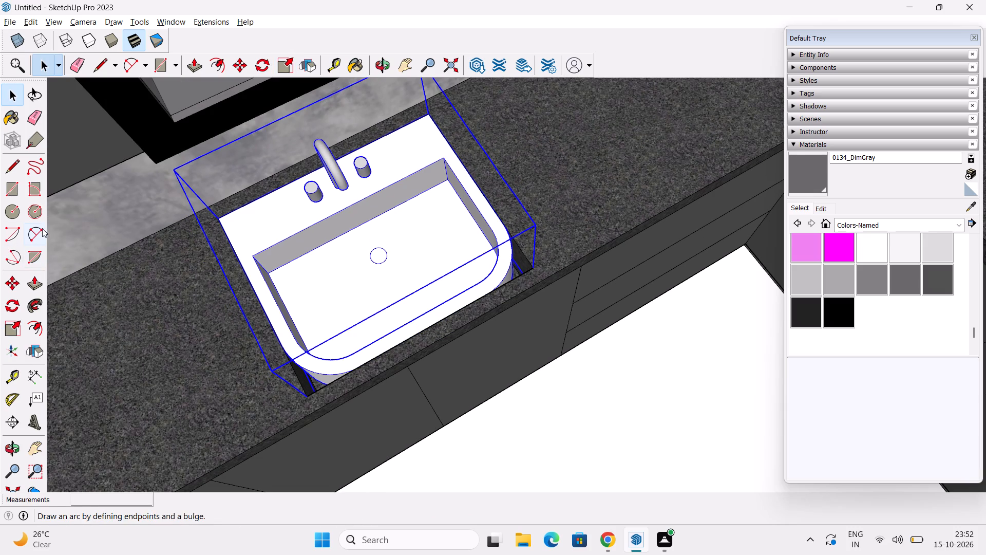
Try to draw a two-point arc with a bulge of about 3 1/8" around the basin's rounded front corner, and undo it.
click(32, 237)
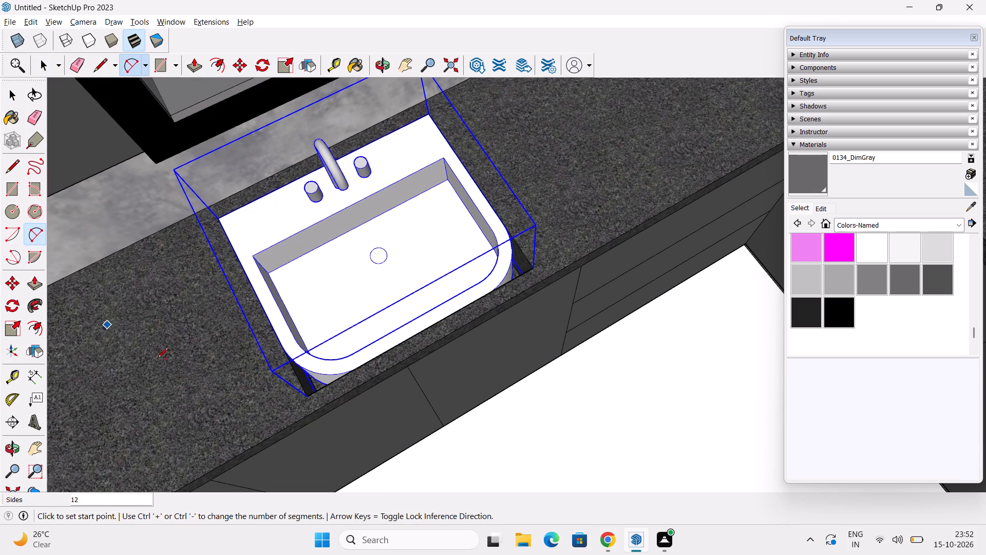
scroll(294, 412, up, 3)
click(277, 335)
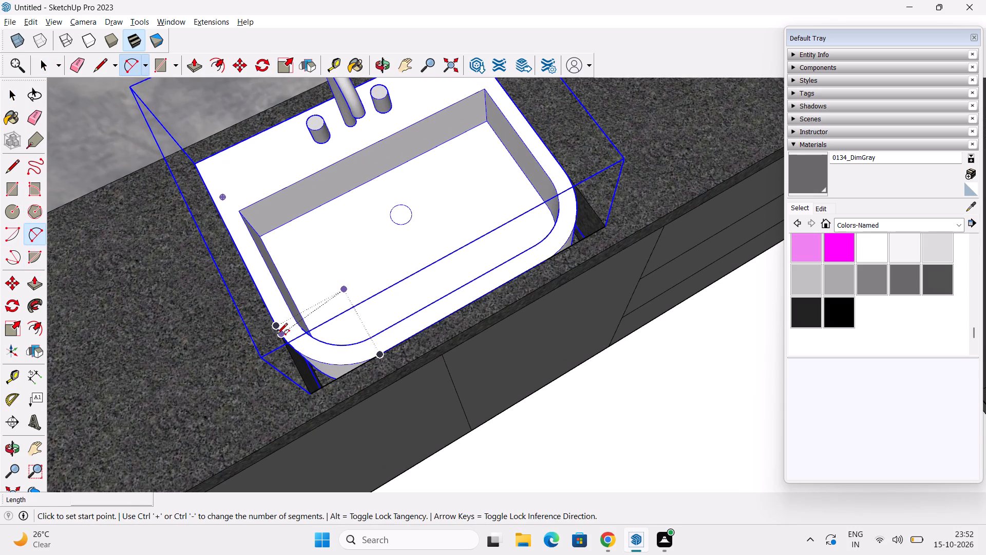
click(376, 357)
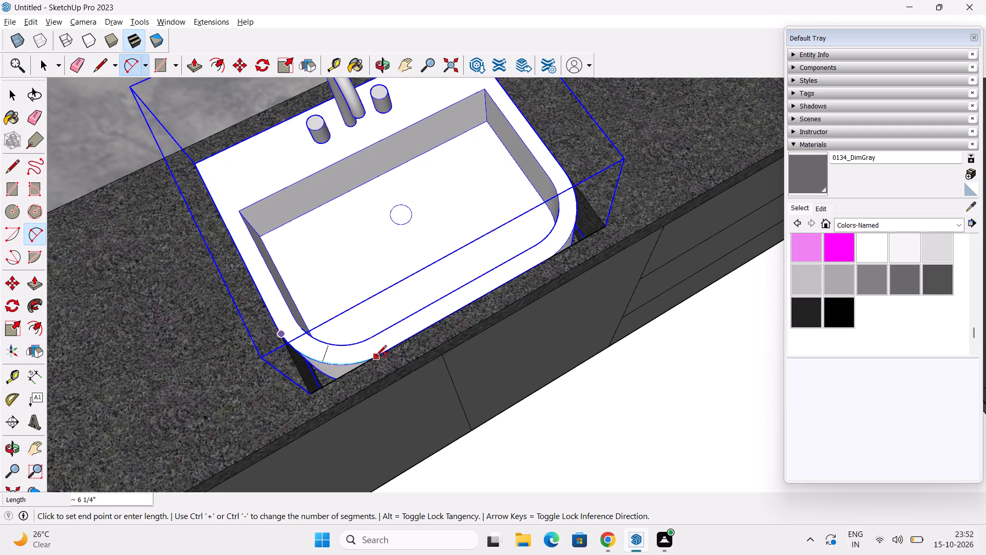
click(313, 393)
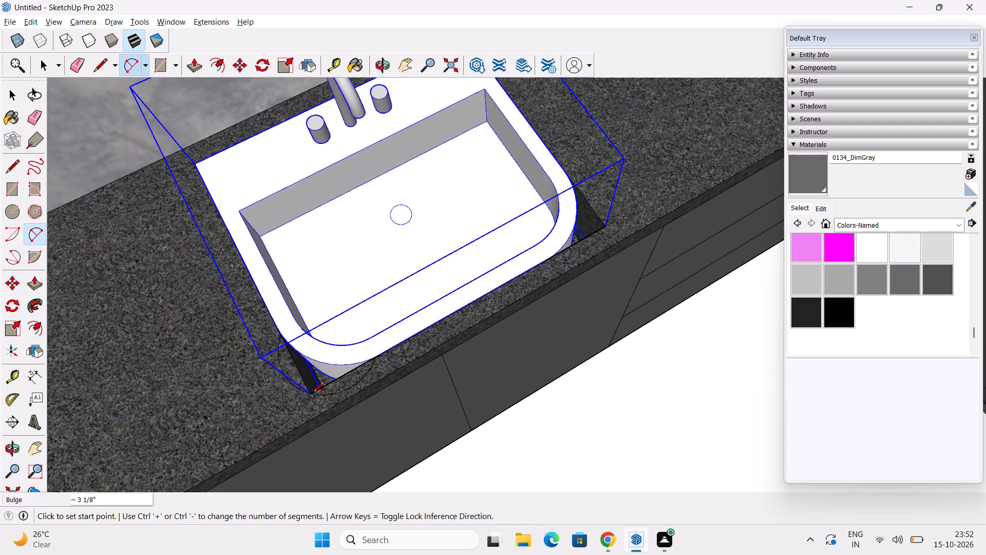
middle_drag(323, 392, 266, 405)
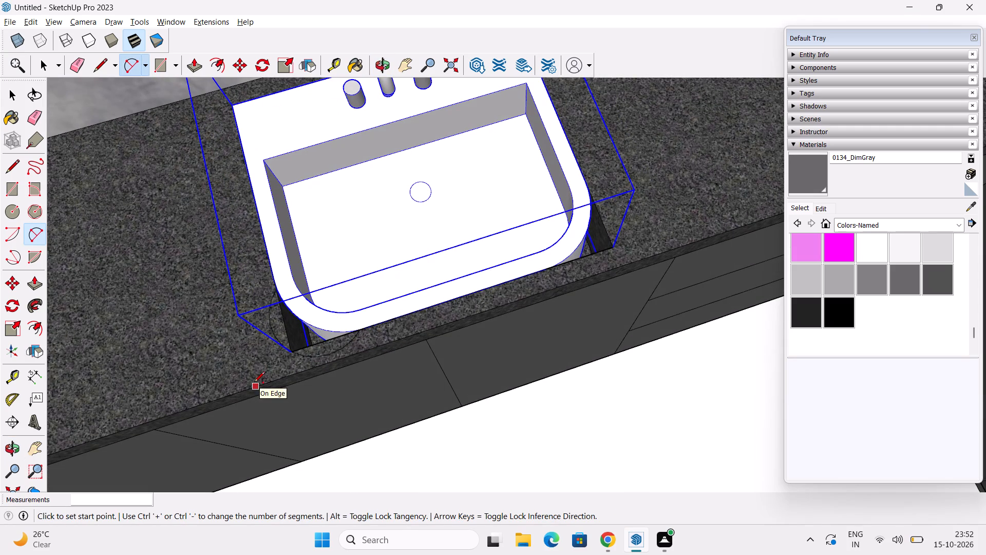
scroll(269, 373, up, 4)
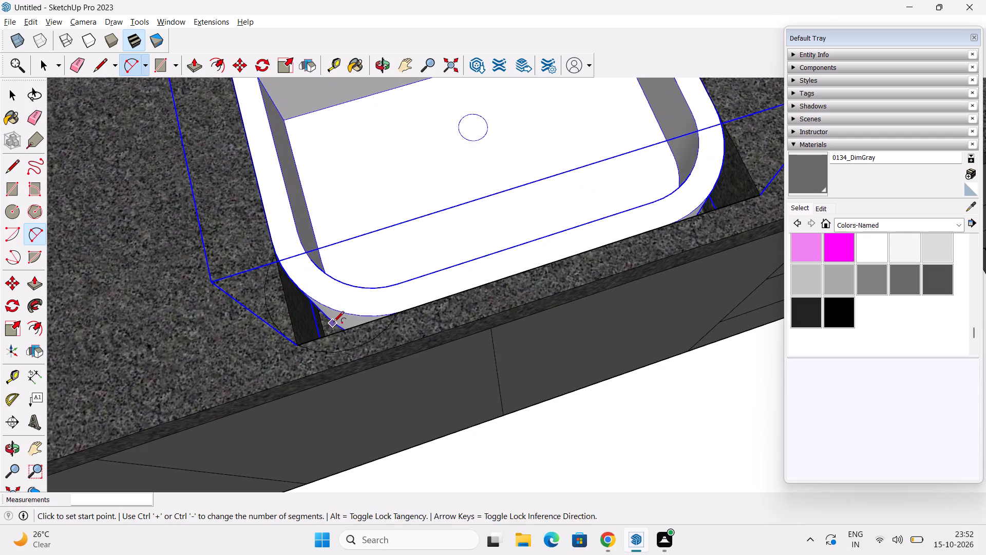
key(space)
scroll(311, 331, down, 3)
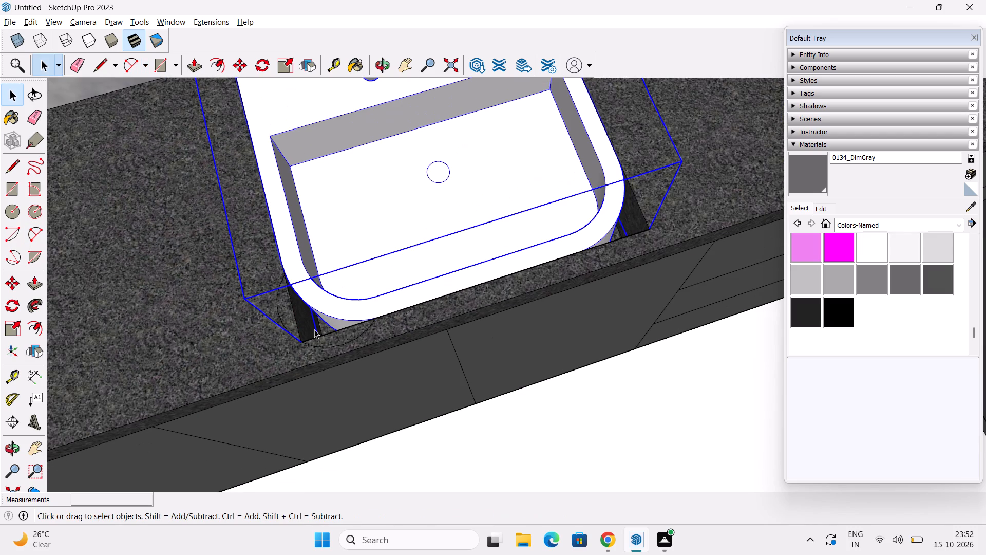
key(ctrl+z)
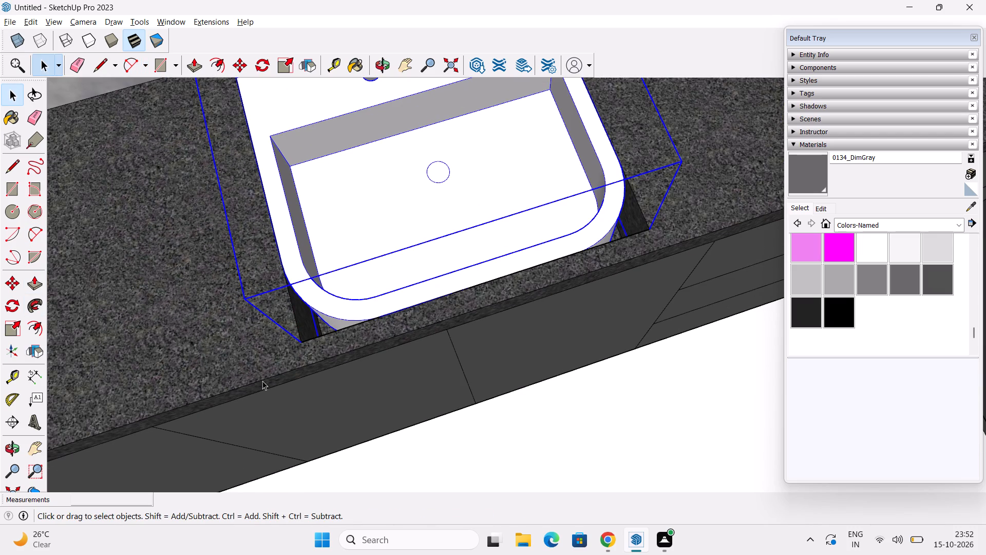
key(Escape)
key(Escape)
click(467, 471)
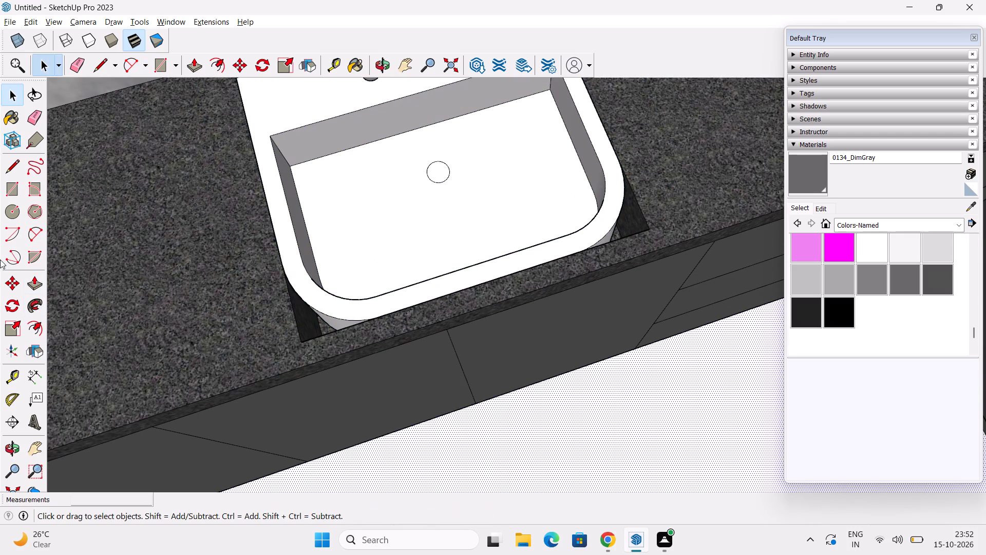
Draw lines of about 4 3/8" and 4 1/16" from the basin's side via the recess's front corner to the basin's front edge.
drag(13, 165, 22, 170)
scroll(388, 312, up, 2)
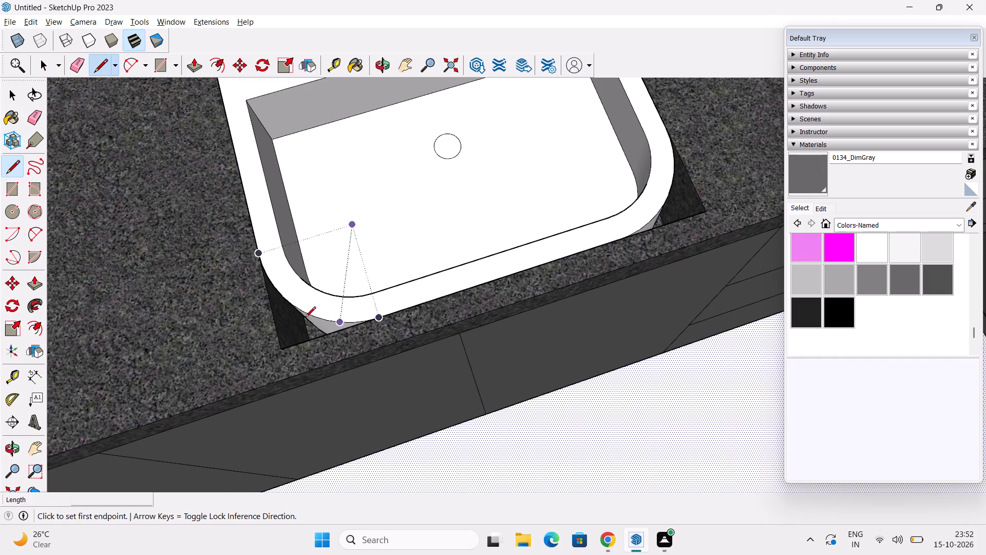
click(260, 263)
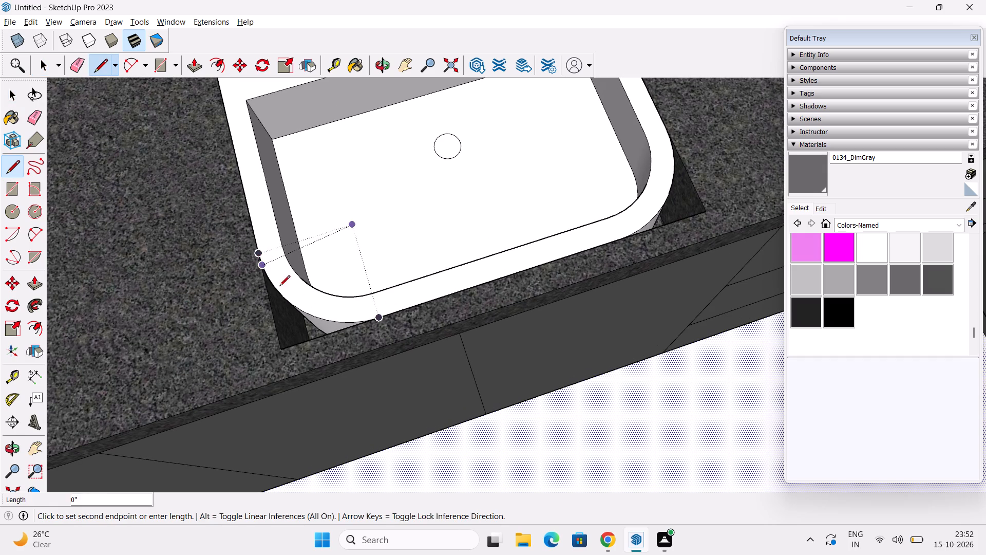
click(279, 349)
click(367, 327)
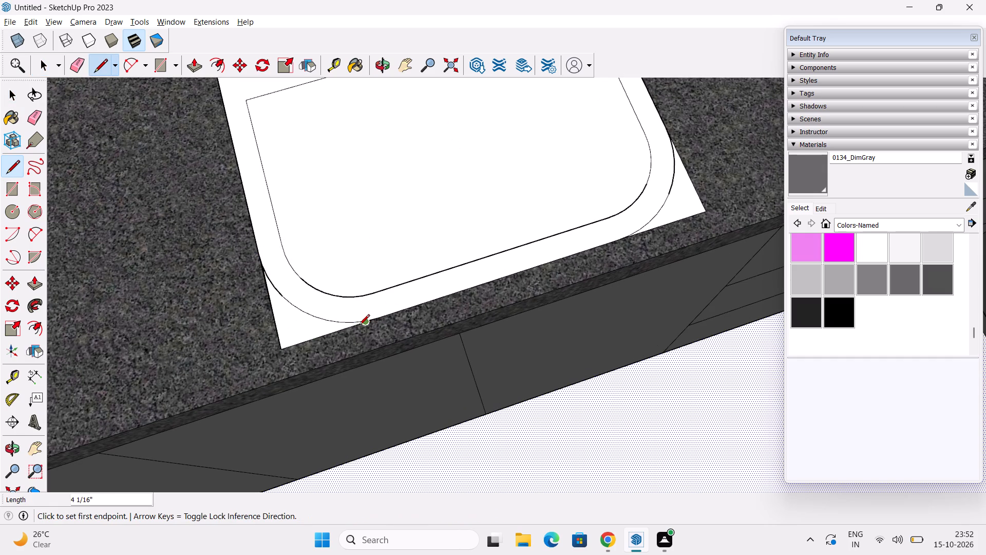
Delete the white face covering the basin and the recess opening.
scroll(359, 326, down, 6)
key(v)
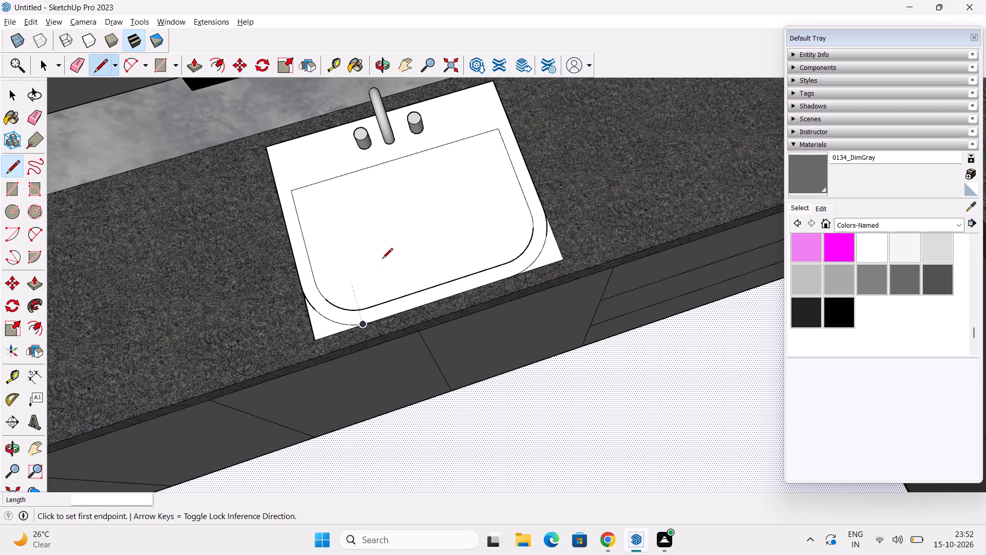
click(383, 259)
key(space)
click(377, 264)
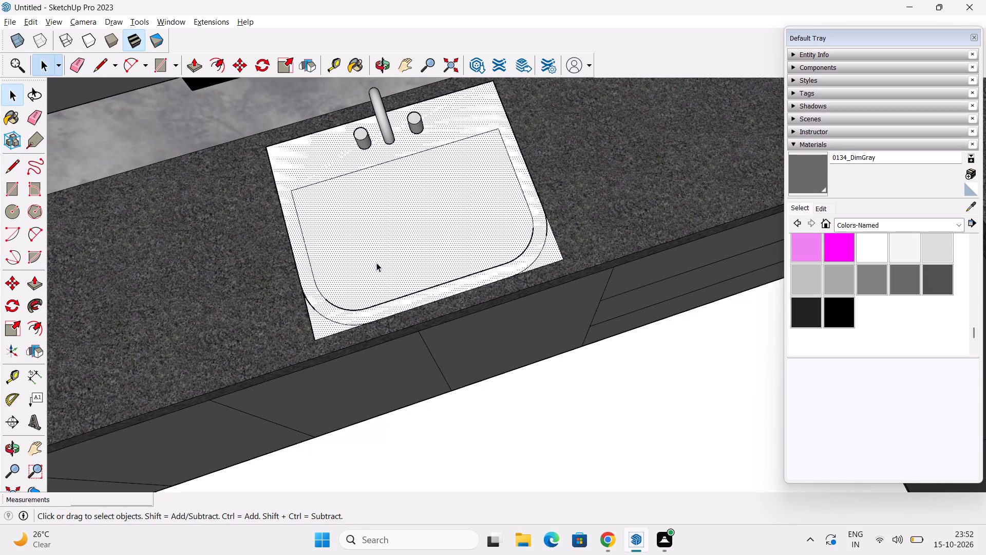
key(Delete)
Examine the fitted wash basin and the surrounding countertop and cabinets from several angles.
middle_drag(375, 272, 298, 270)
scroll(304, 267, down, 6)
middle_drag(331, 288, 427, 225)
scroll(424, 234, down, 2)
middle_drag(403, 277, 402, 233)
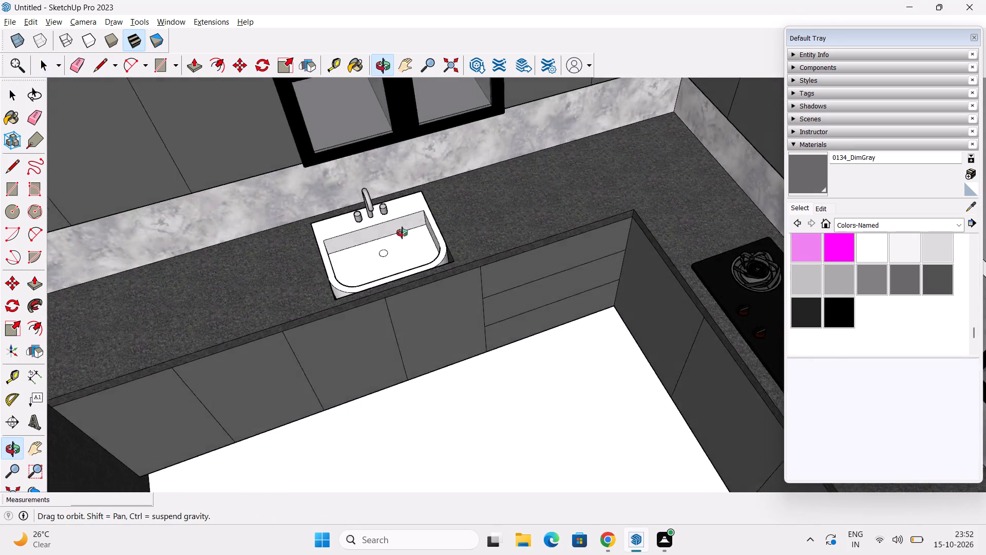
middle_drag(402, 233, 410, 160)
scroll(419, 188, down, 2)
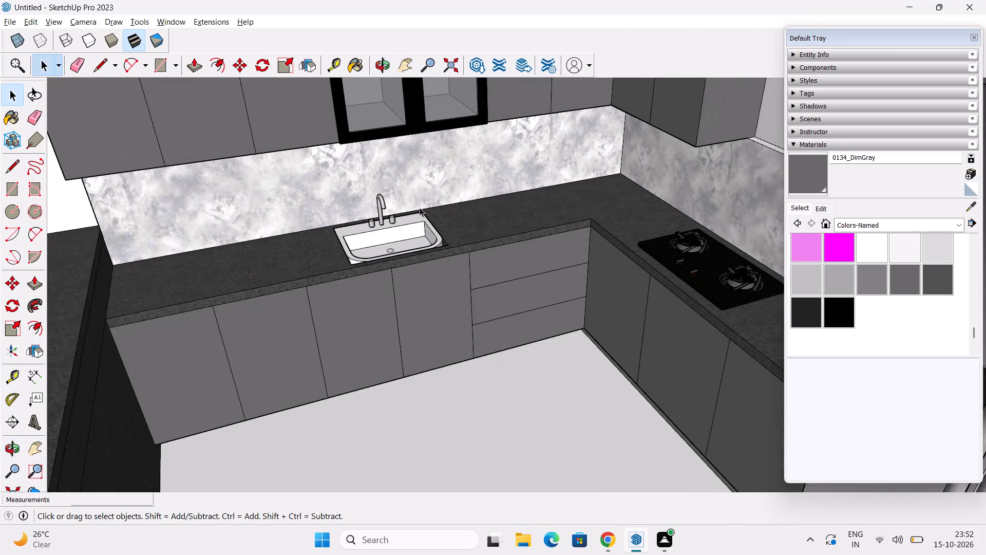
middle_drag(411, 255, 373, 274)
middle_drag(378, 276, 376, 285)
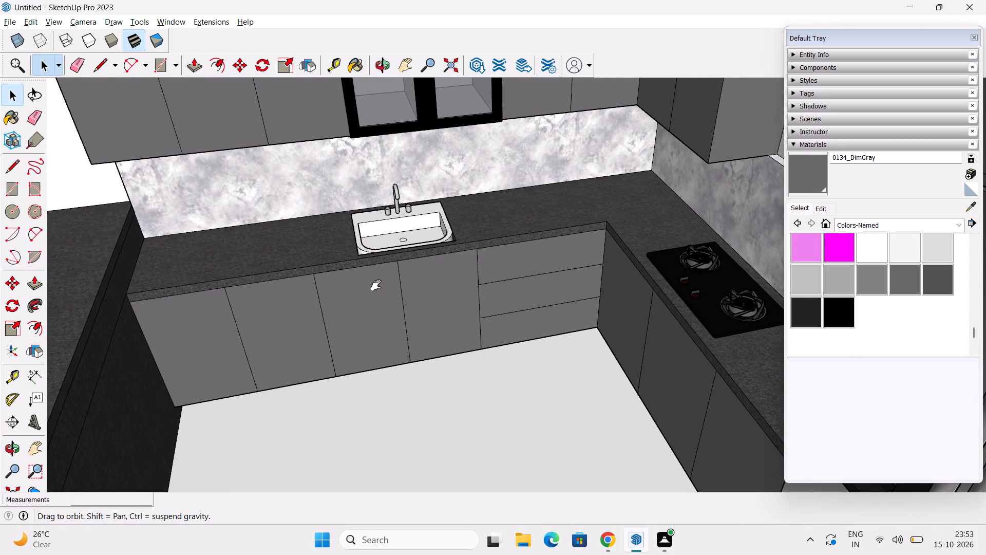
middle_drag(376, 285, 373, 296)
middle_drag(369, 339, 409, 309)
scroll(406, 309, down, 3)
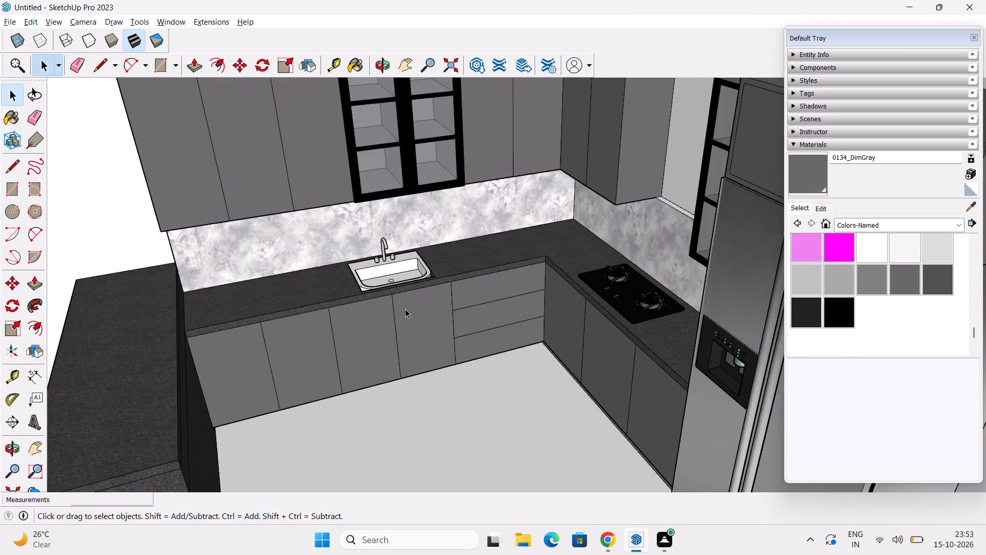
scroll(405, 309, down, 2)
middle_drag(407, 313, 372, 286)
shift+middle_drag(372, 281, 380, 302)
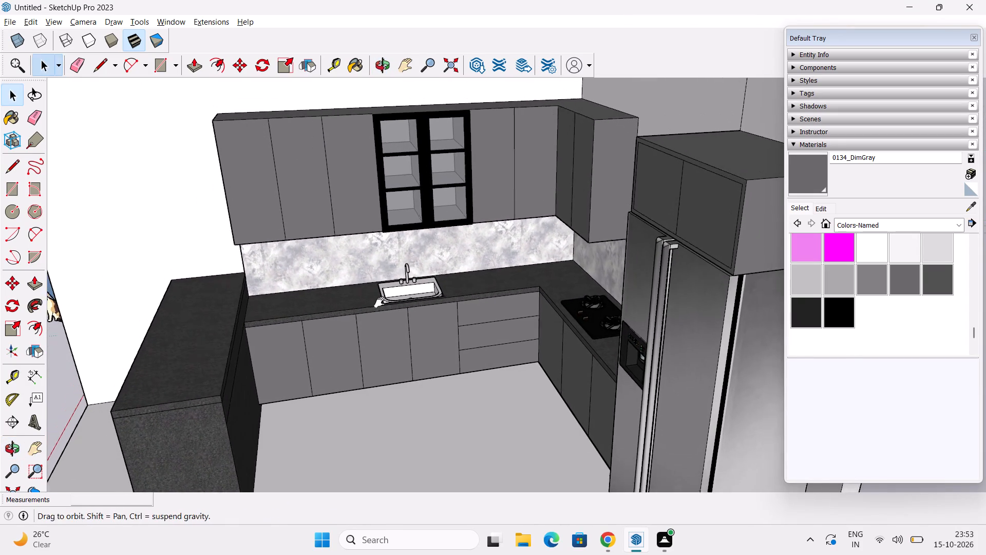
shift+middle_drag(380, 302, 382, 308)
Import the "handle" component from Downloads and place it on the kitchen floor in front of the cabinets.
click(11, 25)
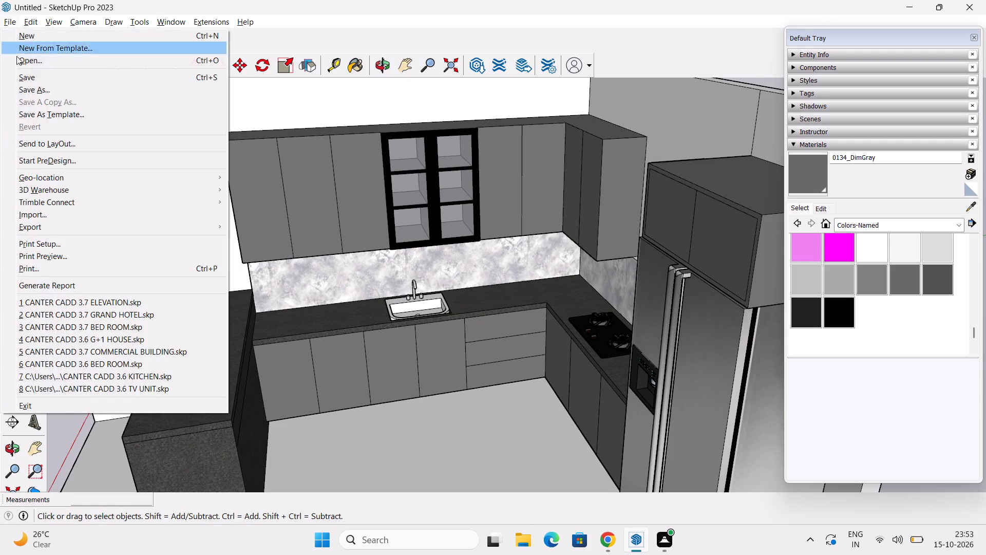
click(123, 216)
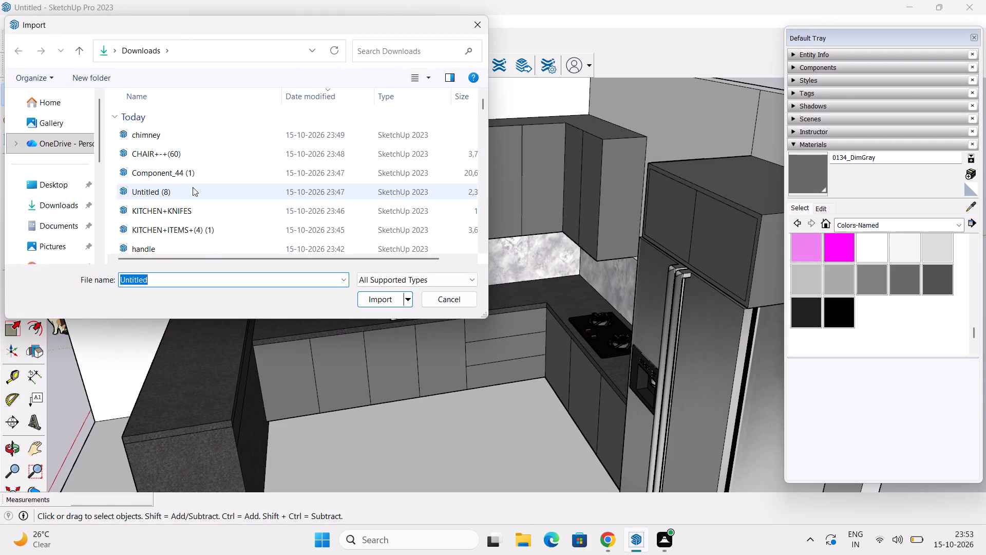
scroll(195, 226, down, 1)
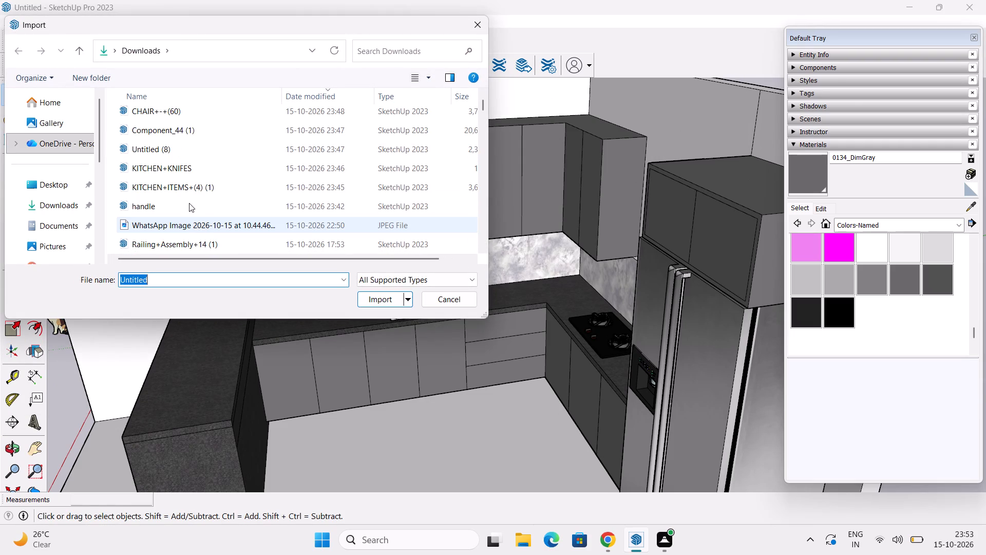
click(188, 207)
click(384, 296)
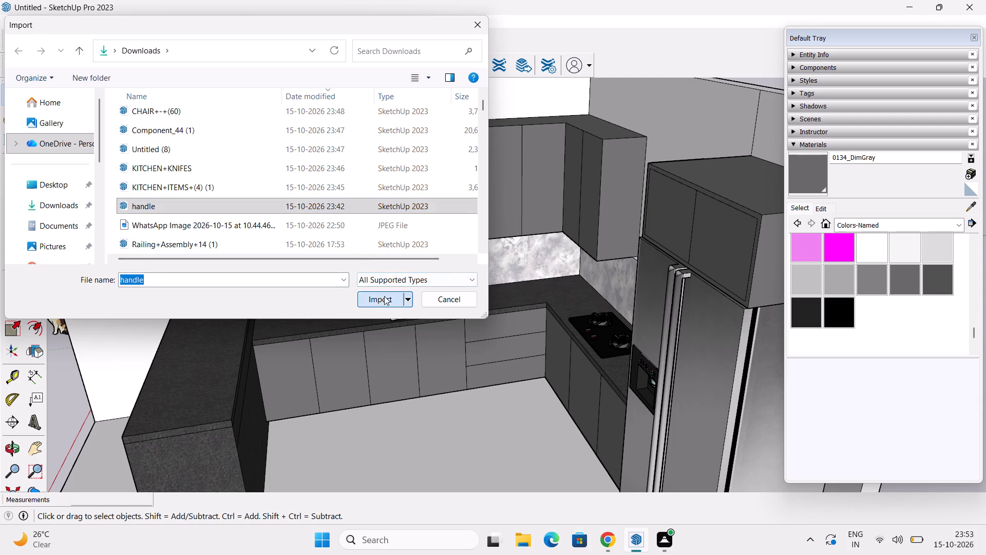
scroll(407, 385, up, 2)
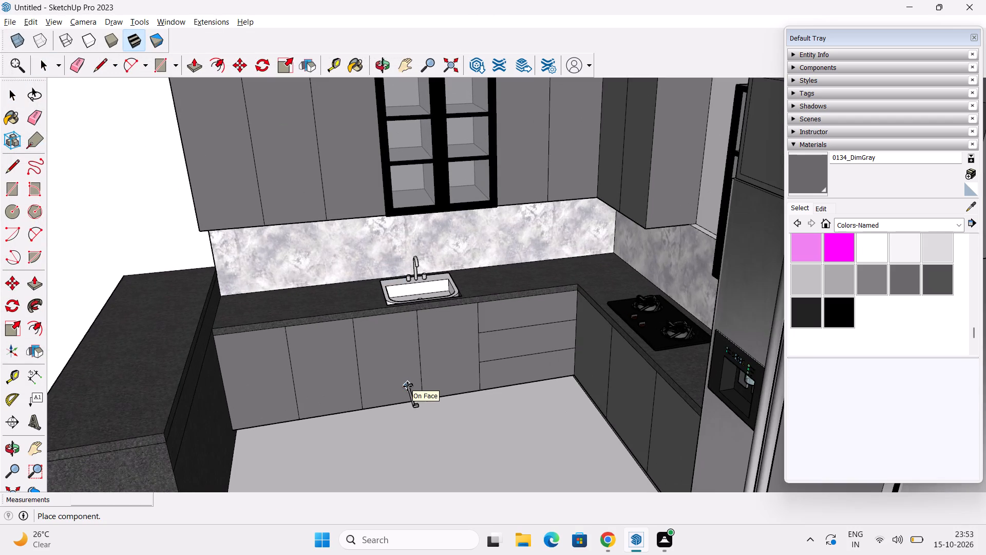
middle_drag(407, 386, 427, 309)
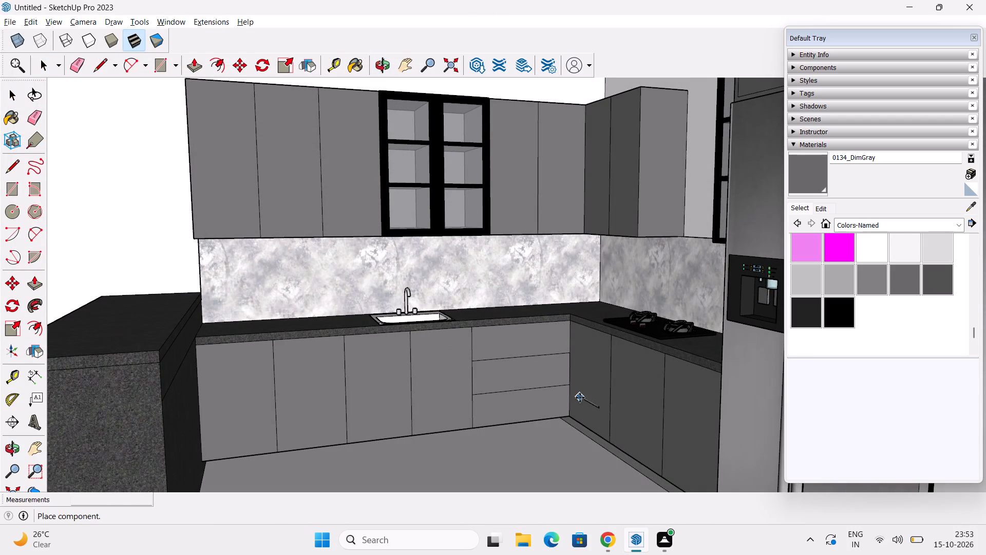
middle_drag(580, 398, 738, 462)
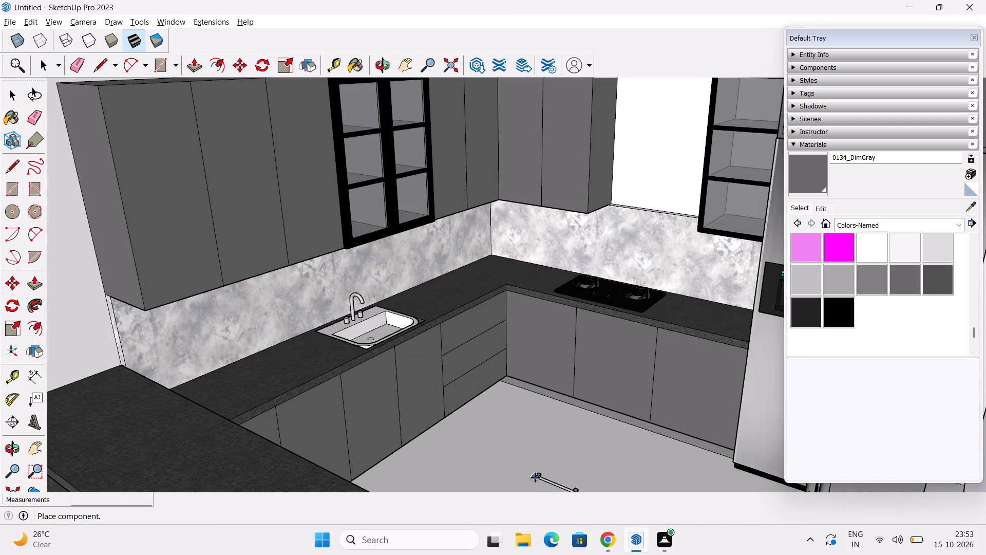
click(539, 467)
Open the handle component on the kitchen floor and apply the 0128_White material to its inner group.
middle_drag(551, 475, 445, 471)
scroll(481, 466, up, 1)
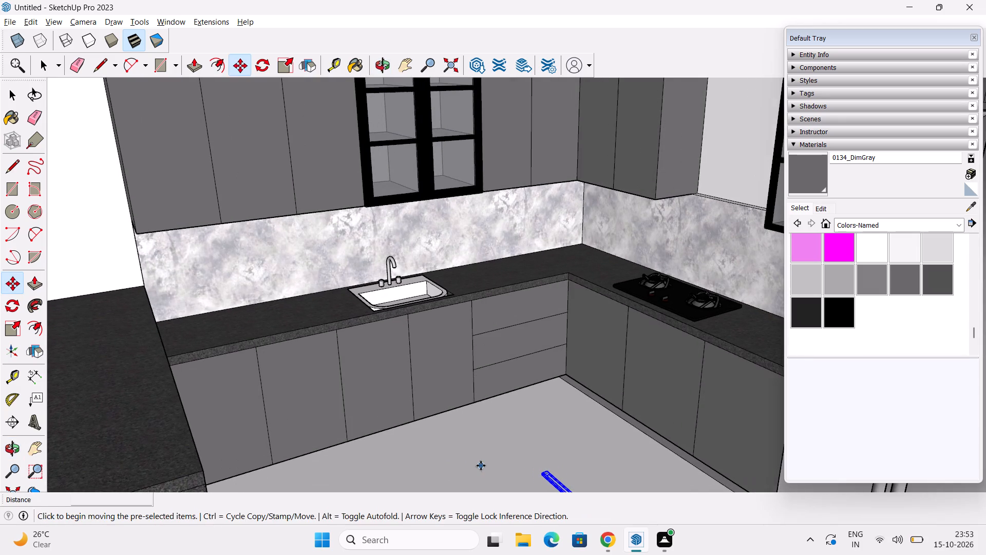
middle_drag(481, 466, 452, 378)
scroll(489, 397, up, 5)
middle_drag(505, 406, 509, 420)
key(space)
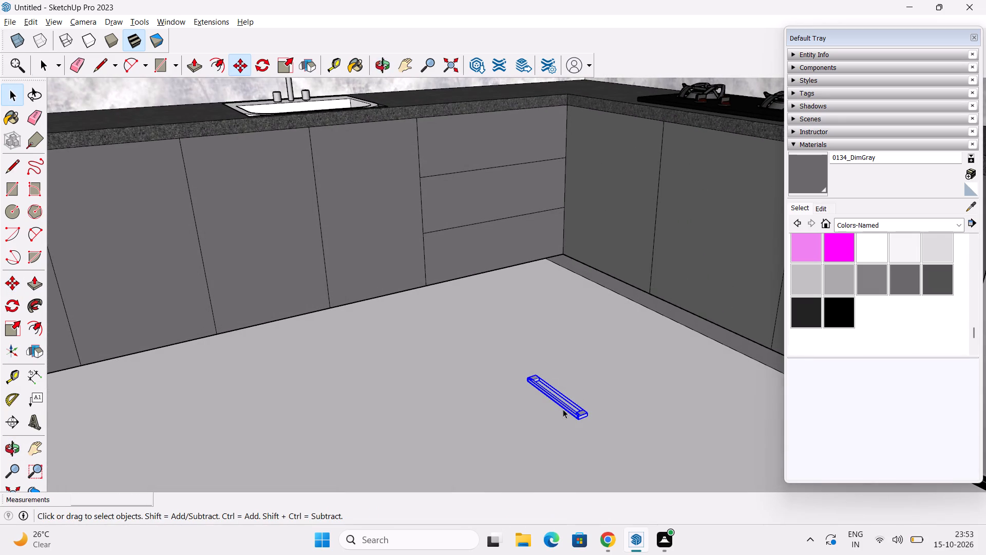
triple_click(570, 409)
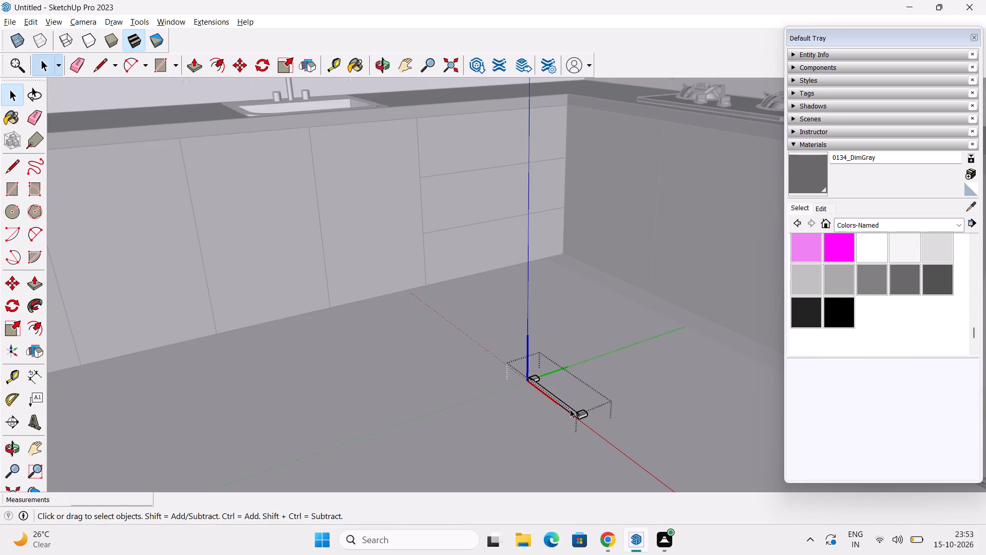
scroll(570, 409, up, 2)
click(868, 247)
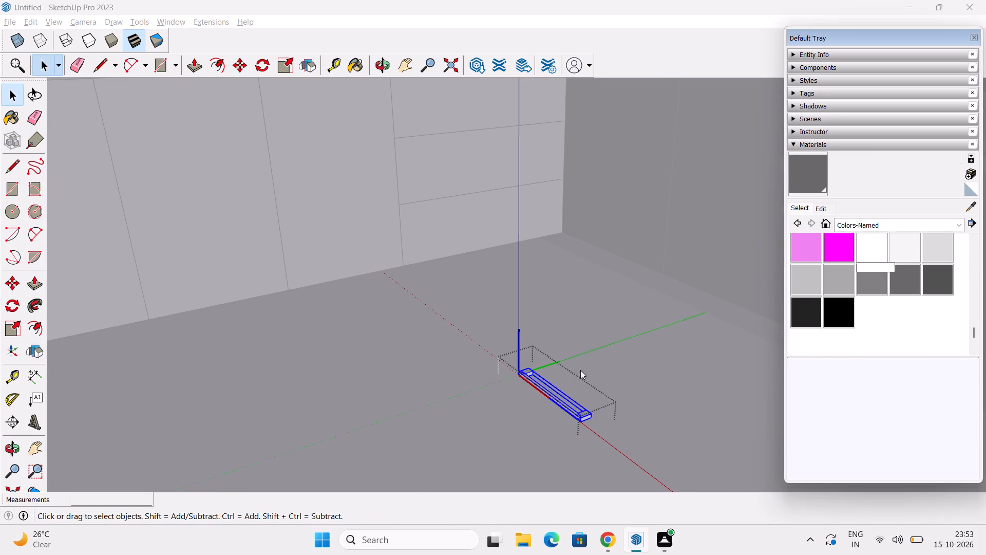
scroll(464, 450, up, 5)
middle_drag(610, 420, 576, 509)
scroll(574, 459, up, 3)
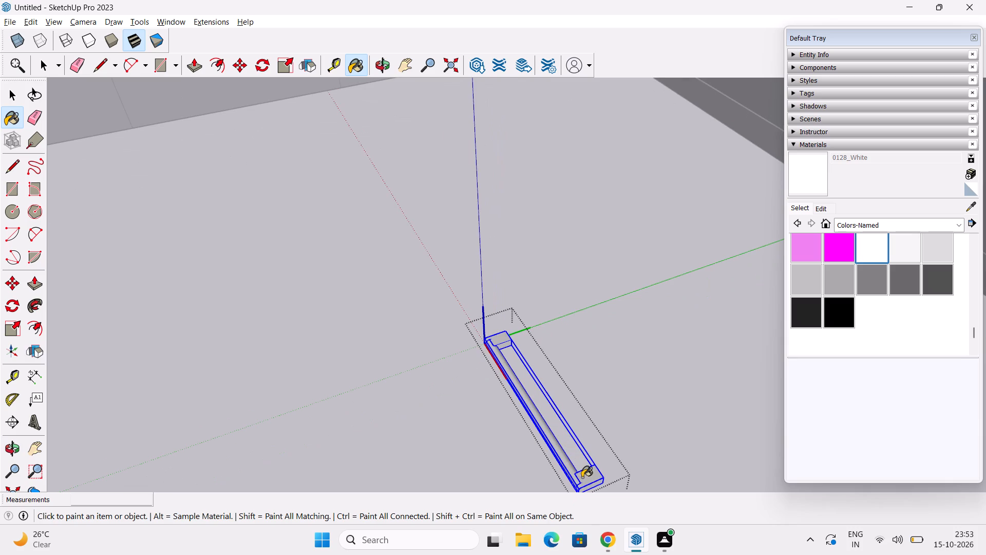
click(582, 477)
scroll(586, 477, up, 2)
middle_drag(546, 464, 547, 405)
Open the handle's nested parts and paint the faces of its end brackets with 0128_White.
key(space)
double_click(581, 418)
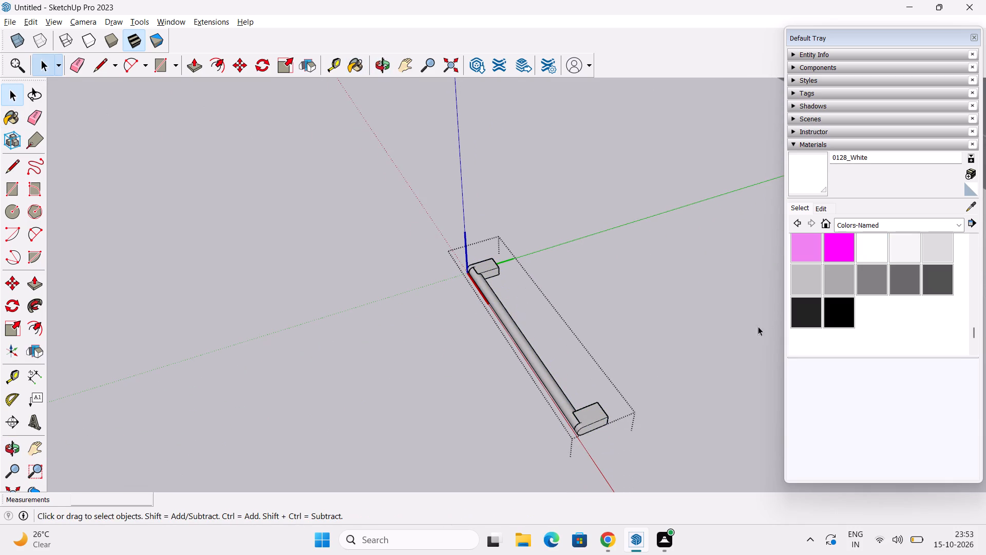
click(872, 253)
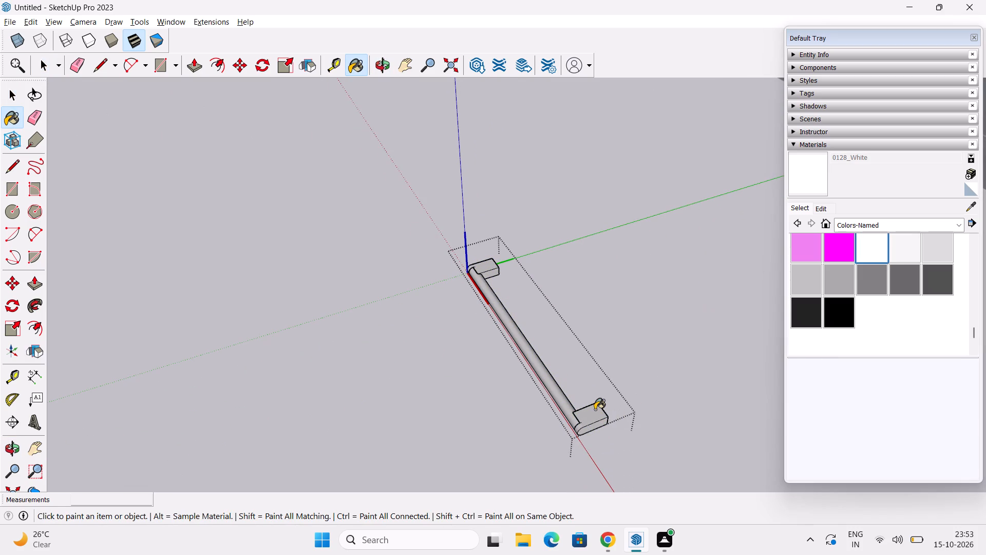
click(594, 410)
scroll(583, 421, up, 4)
triple_click(585, 422)
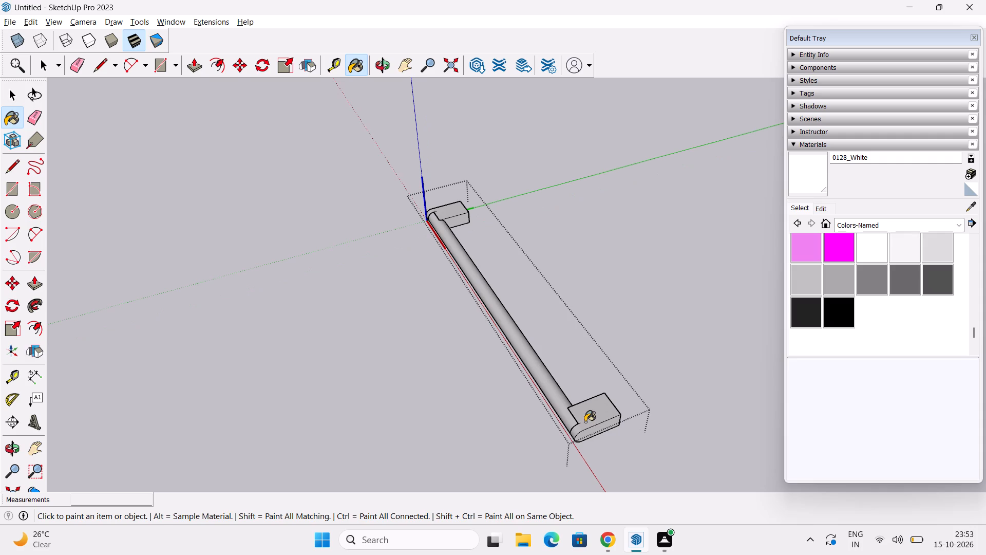
key(space)
triple_click(585, 420)
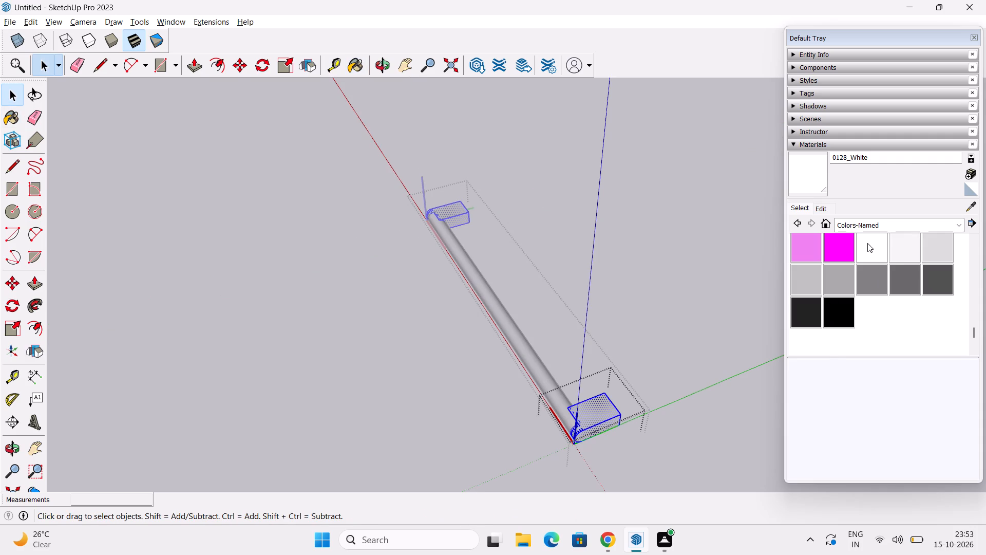
click(867, 243)
click(600, 418)
click(537, 377)
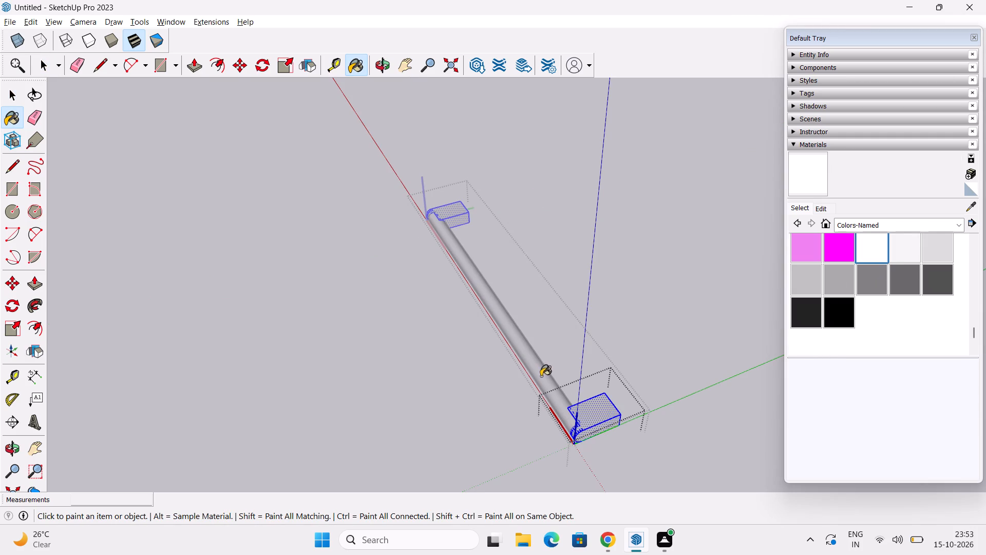
Paint all faces of the handle's long bar with 0128_White and leave the component.
key(space)
triple_click(535, 369)
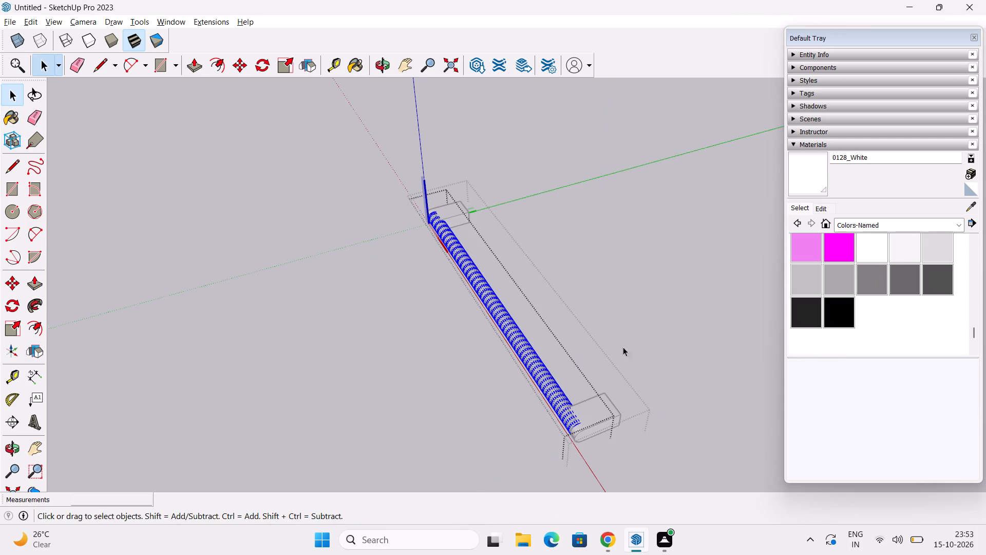
click(876, 254)
click(542, 374)
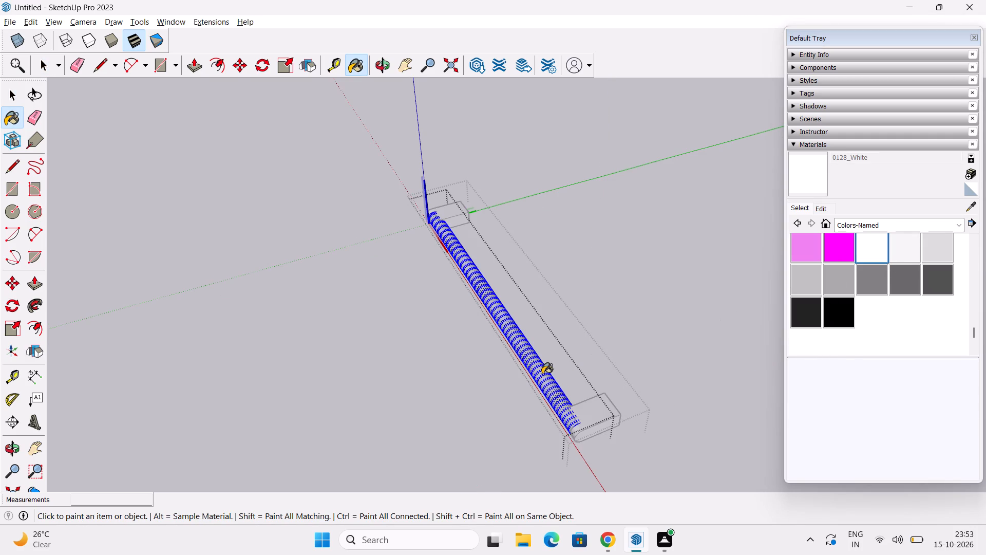
scroll(542, 374, down, 3)
middle_drag(532, 394, 583, 363)
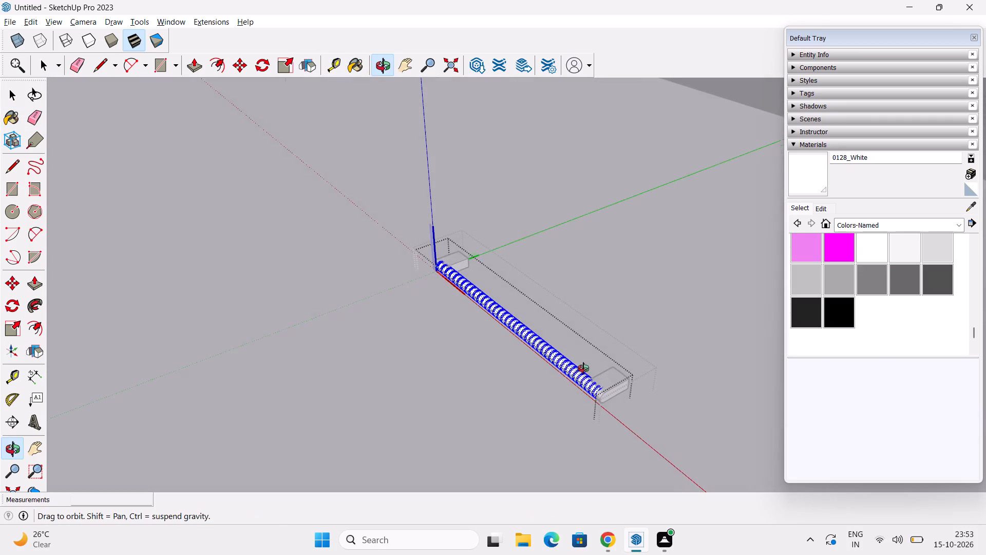
key(space)
click(378, 399)
middle_drag(449, 346, 534, 304)
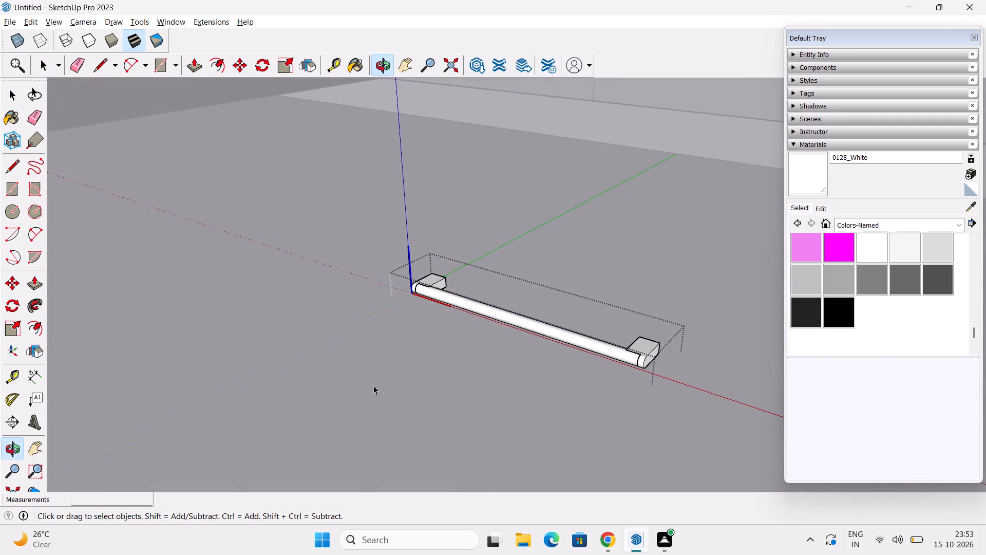
key(space)
key(Escape)
click(347, 388)
scroll(354, 366, down, 3)
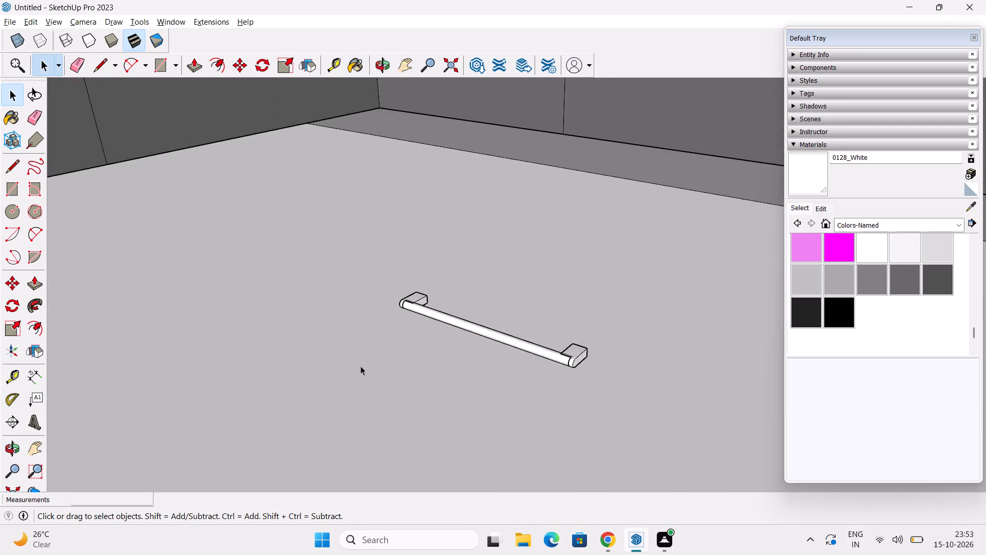
Copy the white handle about 4' 1 1/2" from the floor onto the upper front of the base cabinet door beside the refrigerator.
middle_drag(384, 336, 308, 314)
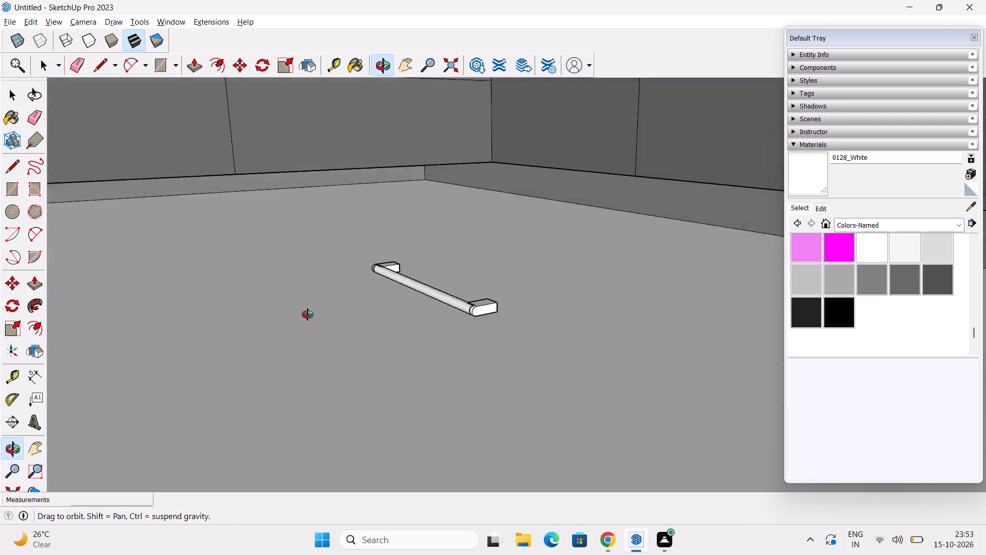
middle_drag(308, 314, 328, 360)
click(426, 336)
middle_drag(457, 365, 410, 381)
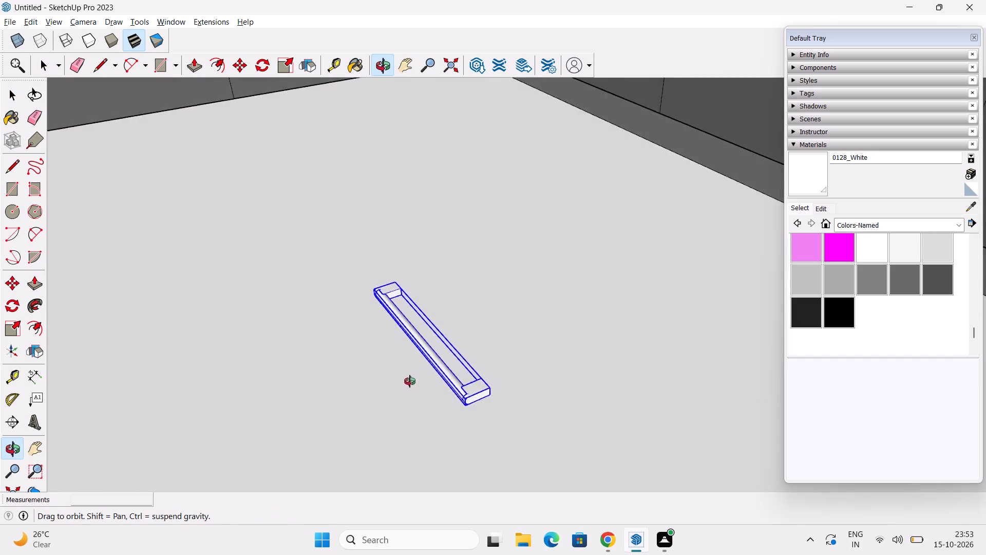
middle_drag(410, 381, 366, 355)
key(m)
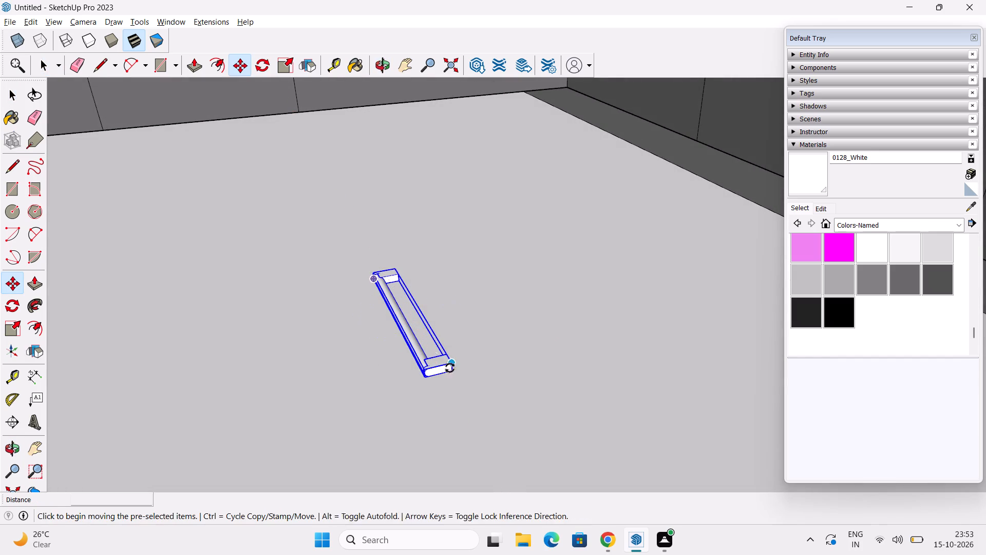
click(453, 363)
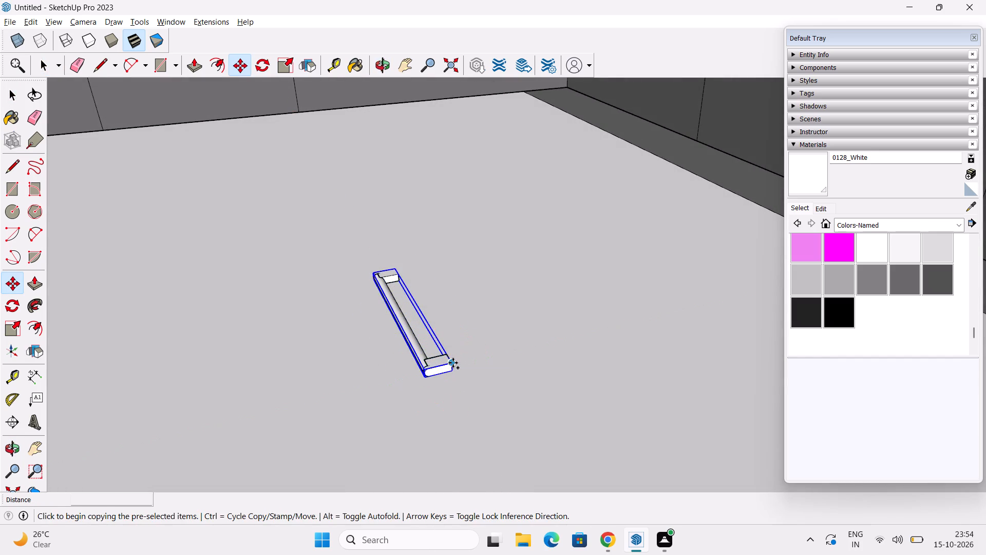
scroll(571, 290, down, 2)
middle_drag(566, 293, 462, 416)
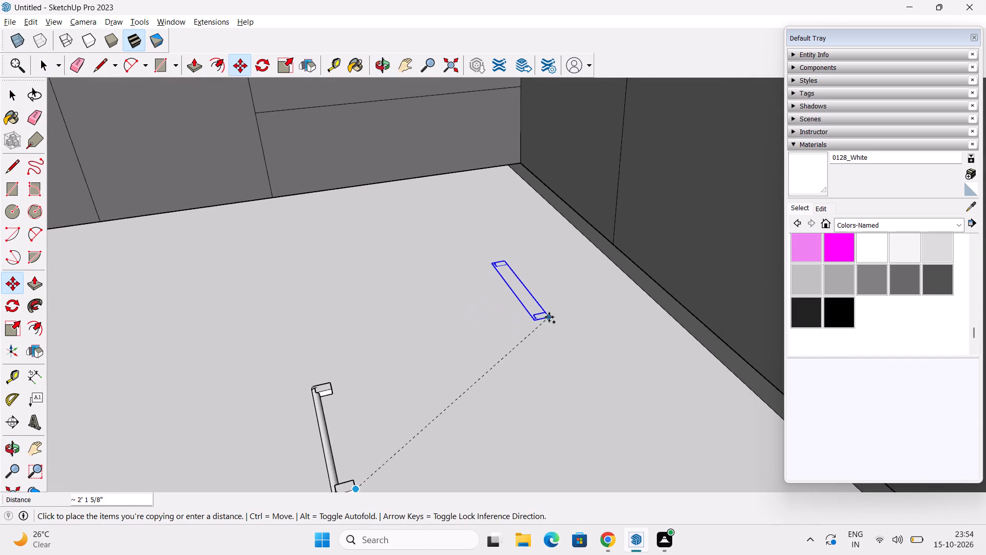
middle_drag(539, 371, 715, 271)
scroll(707, 245, down, 2)
shift+middle_drag(702, 241, 566, 410)
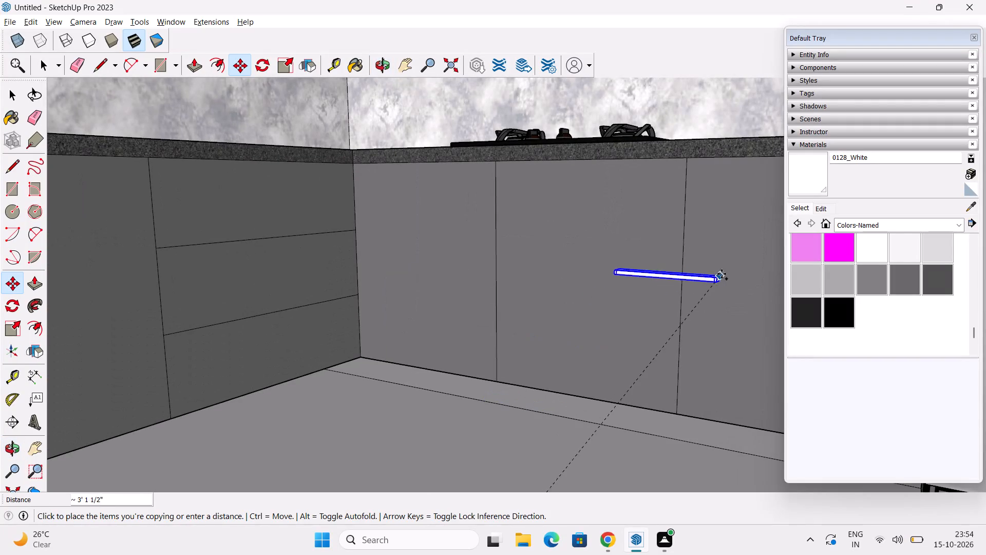
middle_drag(714, 272, 572, 321)
scroll(635, 281, down, 1)
shift+middle_drag(636, 281, 565, 300)
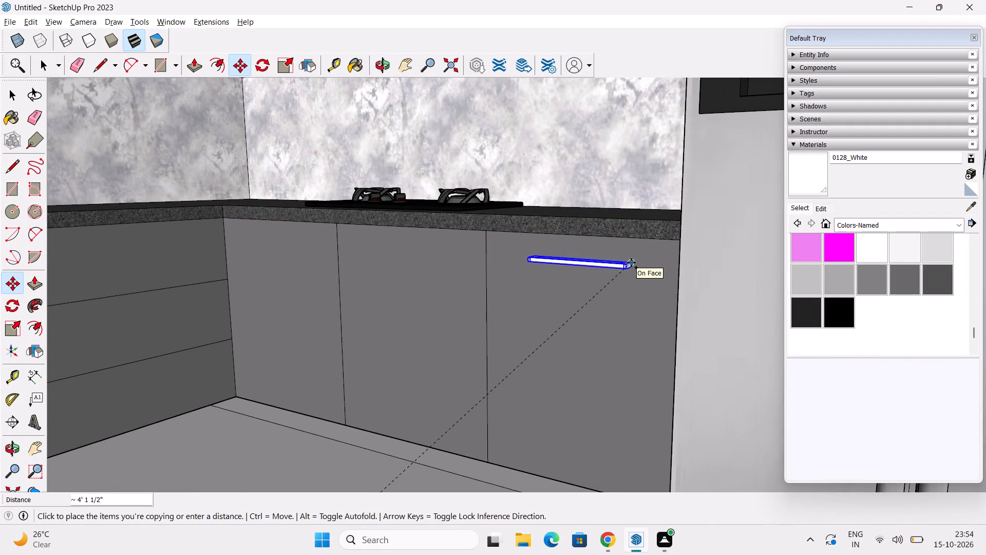
click(631, 263)
Scale the copied handle on the cabinet door shorter along its length on the red axis.
scroll(631, 263, down, 2)
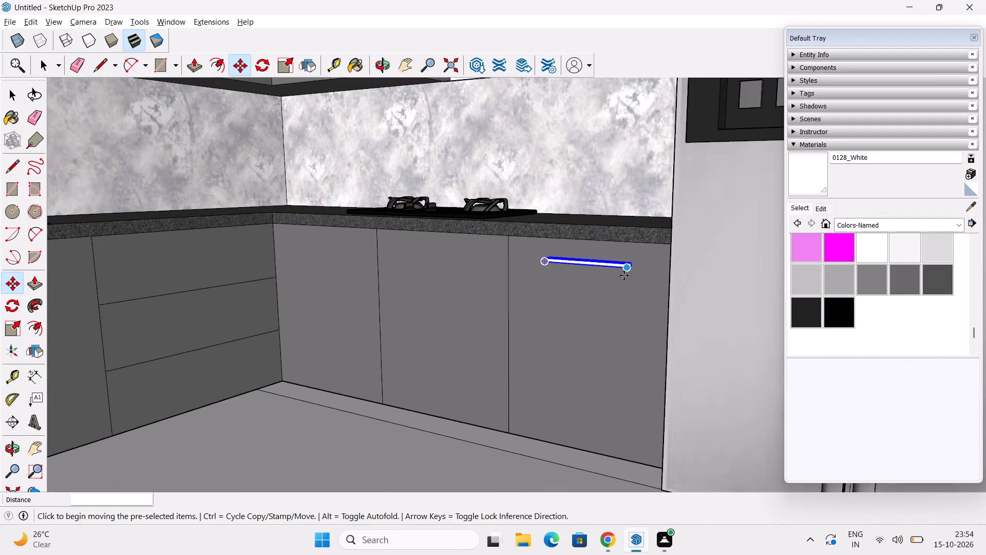
middle_drag(618, 279, 582, 253)
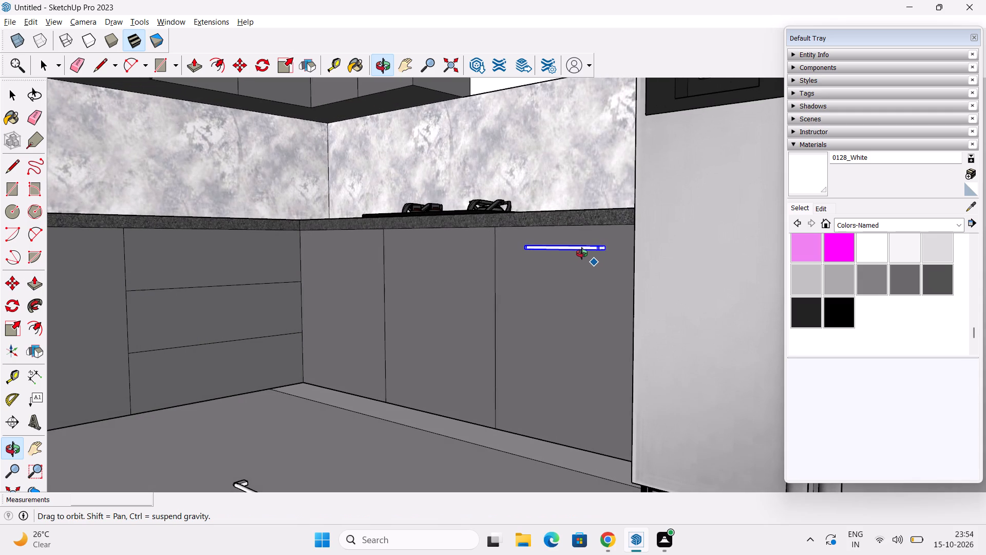
middle_drag(582, 253, 735, 199)
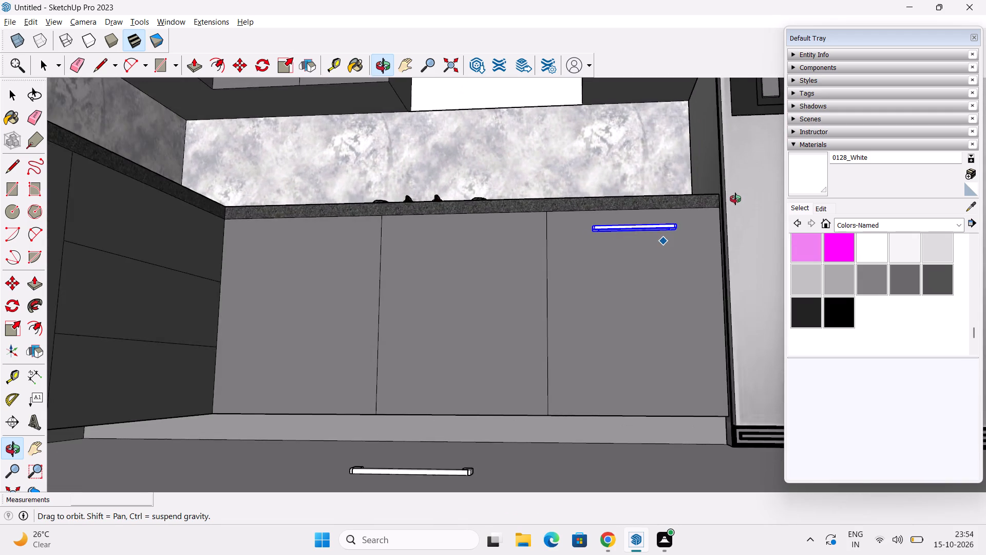
middle_drag(735, 199, 681, 320)
drag(16, 329, 21, 328)
middle_drag(371, 338, 324, 394)
scroll(594, 337, up, 6)
middle_drag(628, 324, 541, 298)
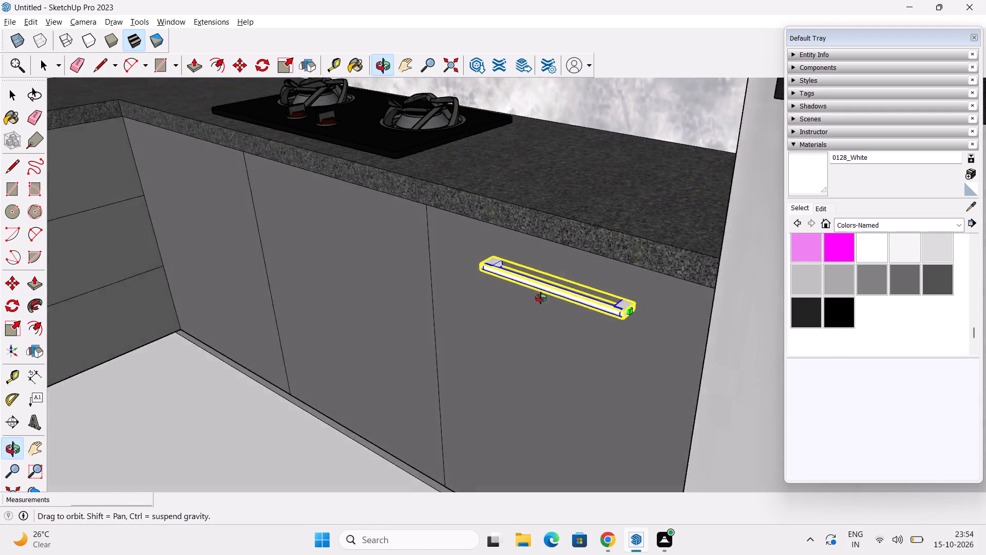
middle_drag(541, 298, 506, 295)
scroll(603, 314, up, 2)
drag(526, 299, 524, 299)
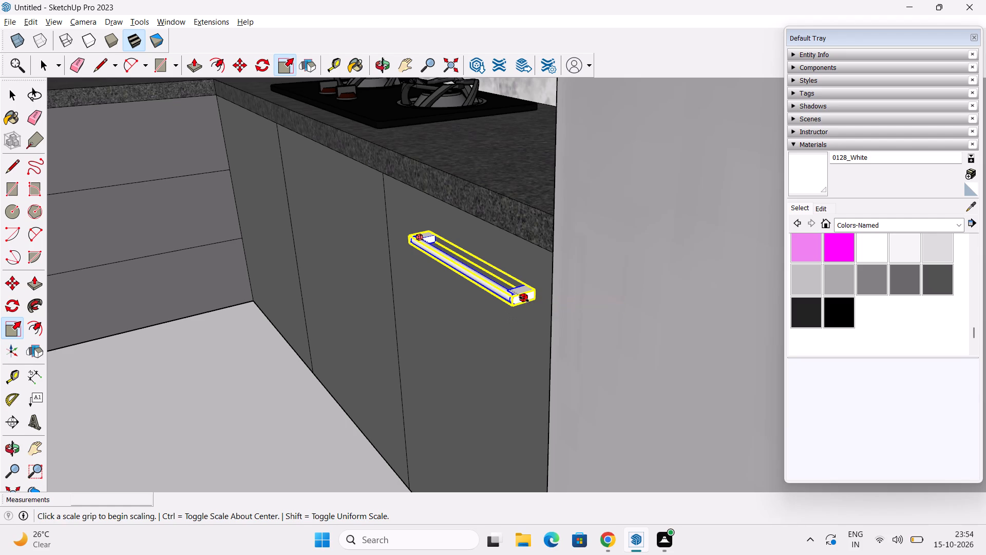
drag(524, 299, 491, 271)
scroll(461, 314, down, 5)
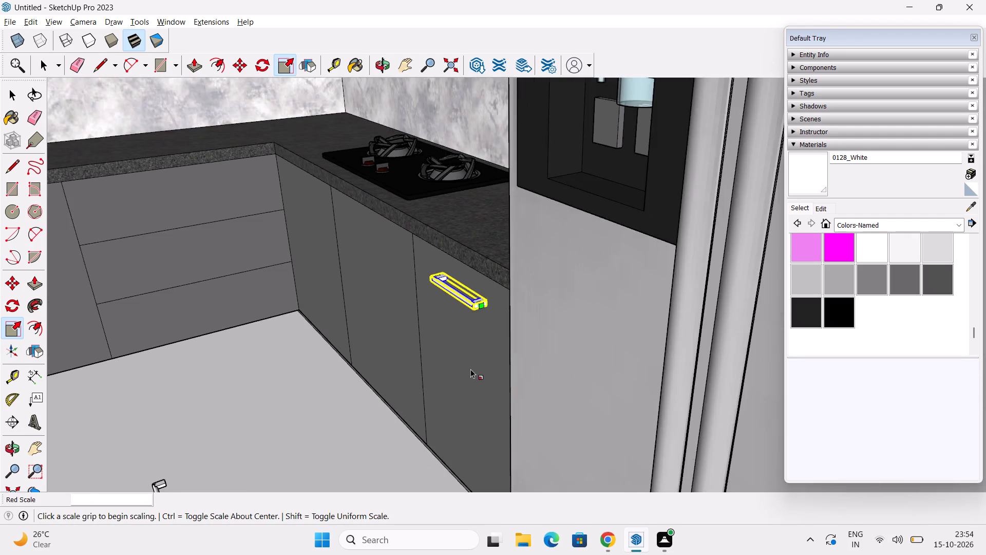
middle_drag(471, 369, 630, 314)
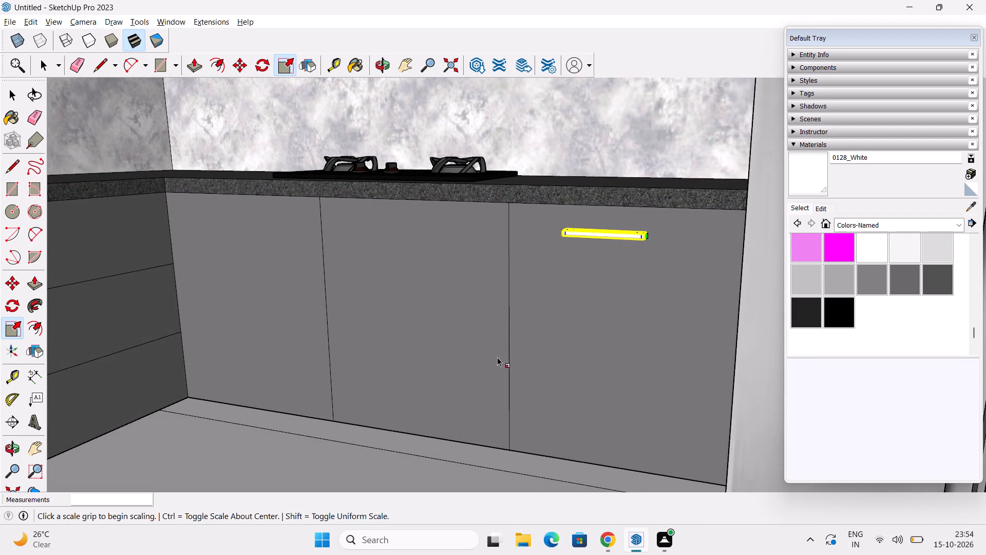
key(space)
Move the shortened handle a little along the red axis toward the refrigerator, nearer the middle of its door.
scroll(639, 257, up, 3)
middle_drag(648, 256, 622, 262)
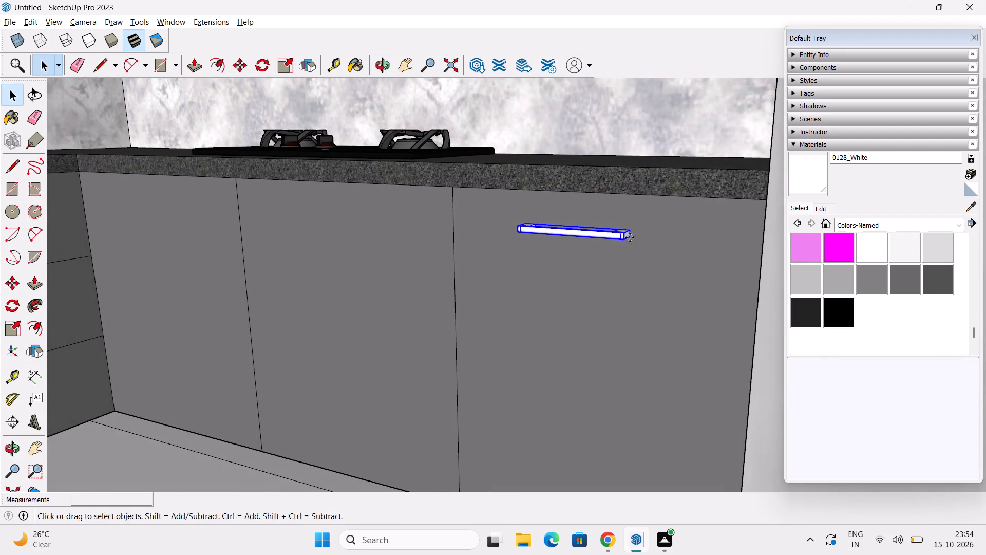
key(m)
scroll(630, 236, up, 2)
click(633, 238)
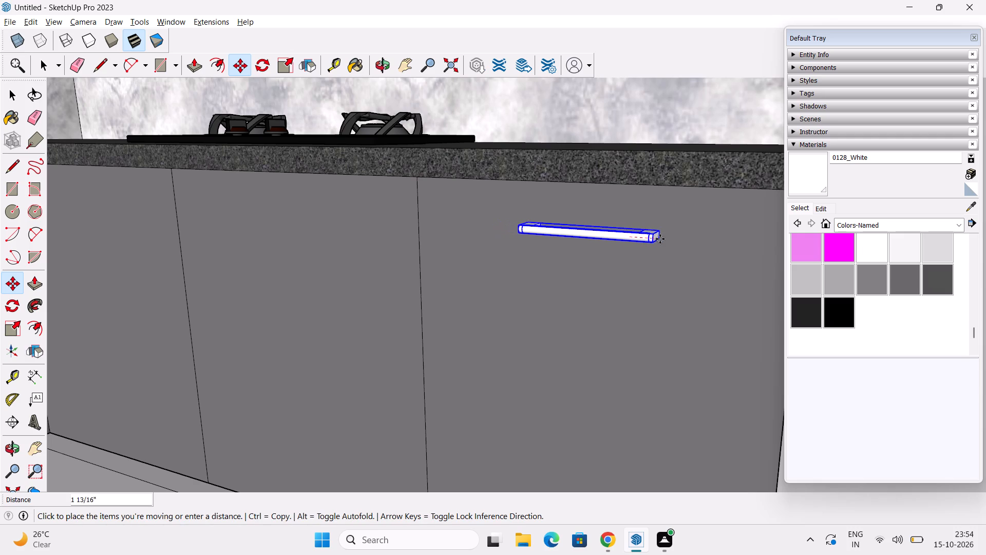
click(668, 238)
scroll(668, 248, down, 7)
scroll(661, 289, down, 3)
key(space)
click(347, 422)
middle_drag(470, 365, 468, 349)
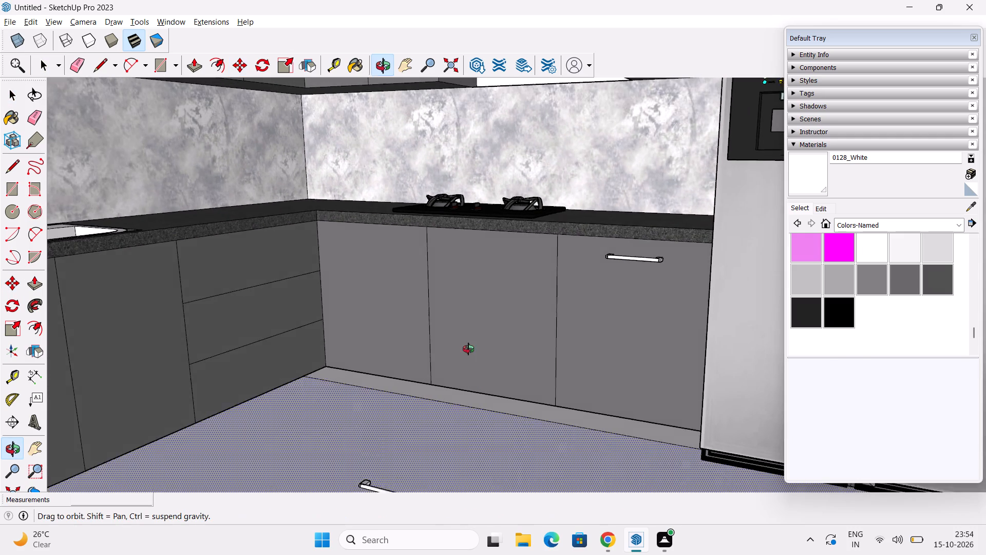
middle_drag(468, 349, 461, 410)
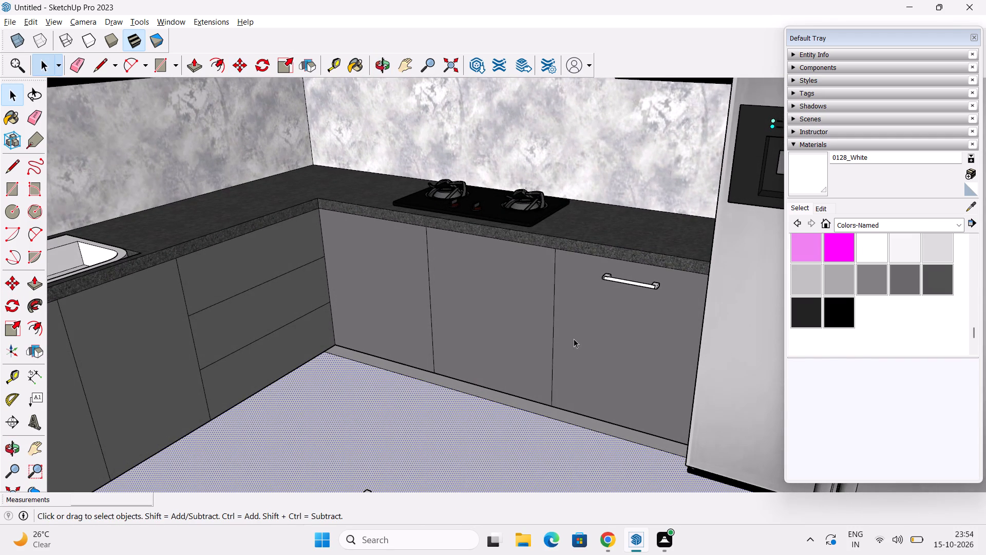
Copy the white handle from the door beside the refrigerator about 5' 3 5/8" across to the top drawer of the corner drawer cabinet.
click(639, 282)
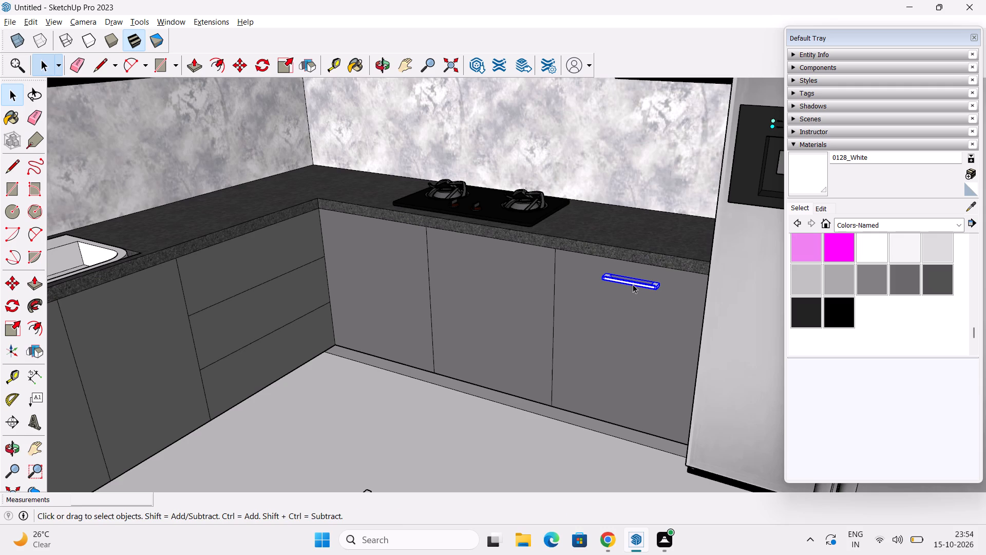
key(m)
scroll(605, 282, up, 1)
middle_drag(609, 281, 602, 367)
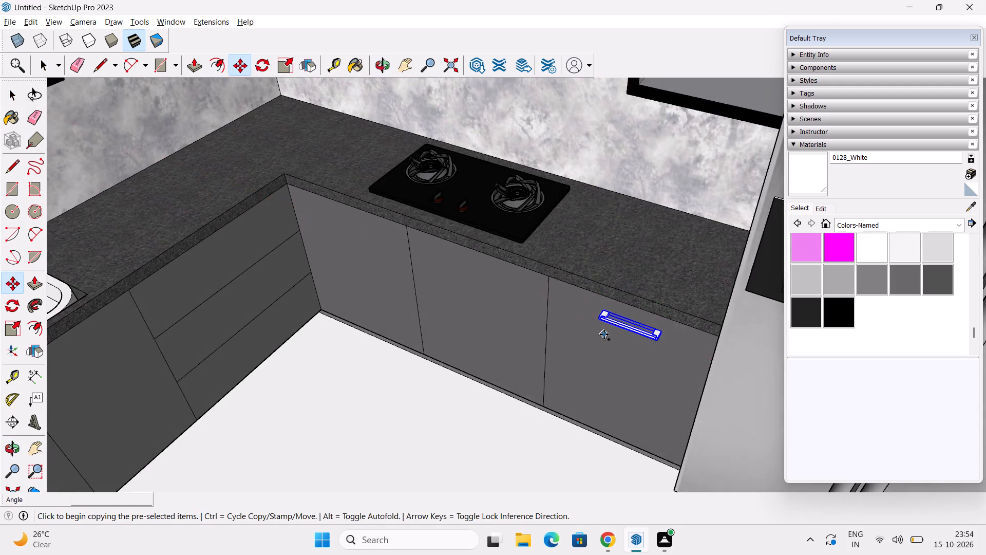
scroll(604, 335, up, 4)
click(602, 303)
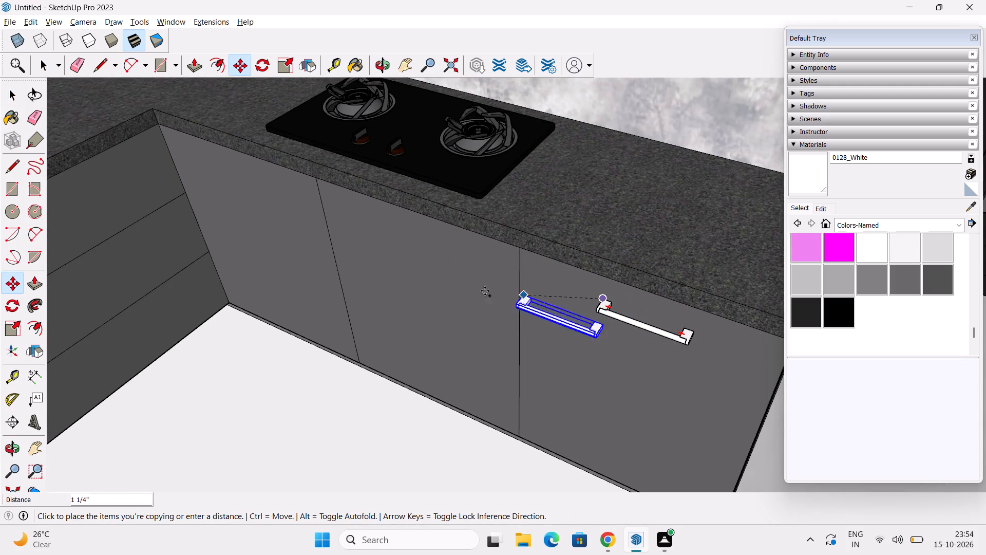
middle_drag(223, 289, 369, 262)
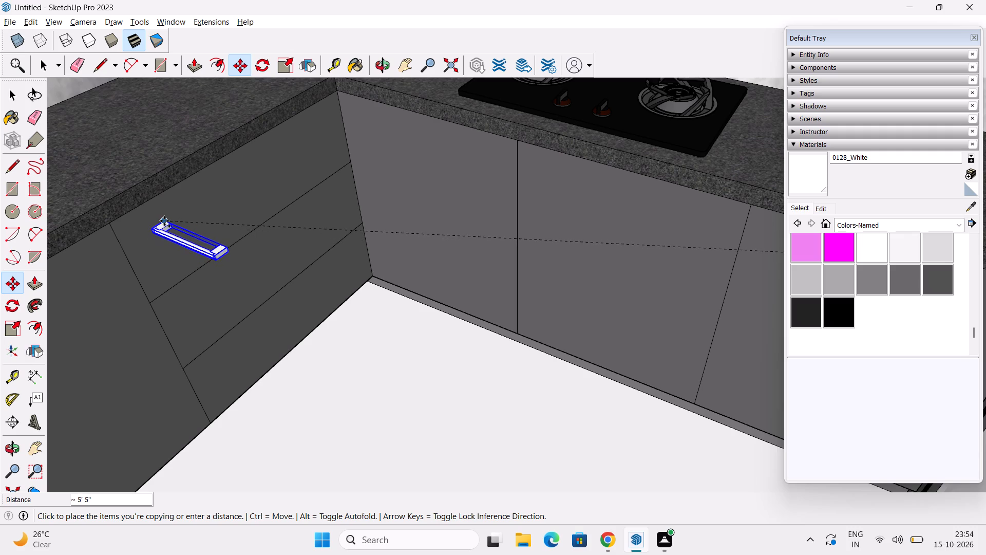
middle_drag(189, 235, 175, 233)
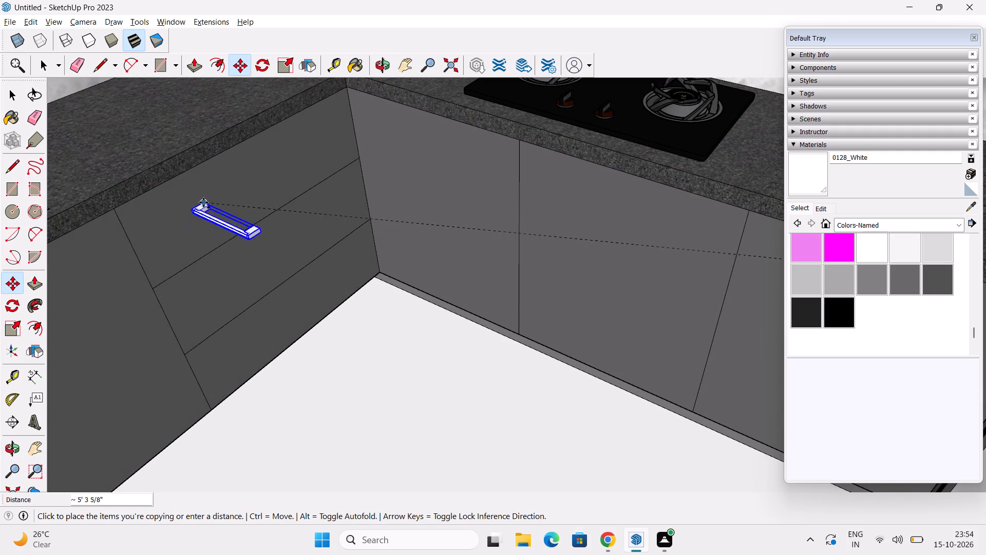
click(203, 202)
Rotate the copied handle 90 degrees horizontally about its middle so it runs parallel to the drawer front.
middle_drag(235, 256, 149, 225)
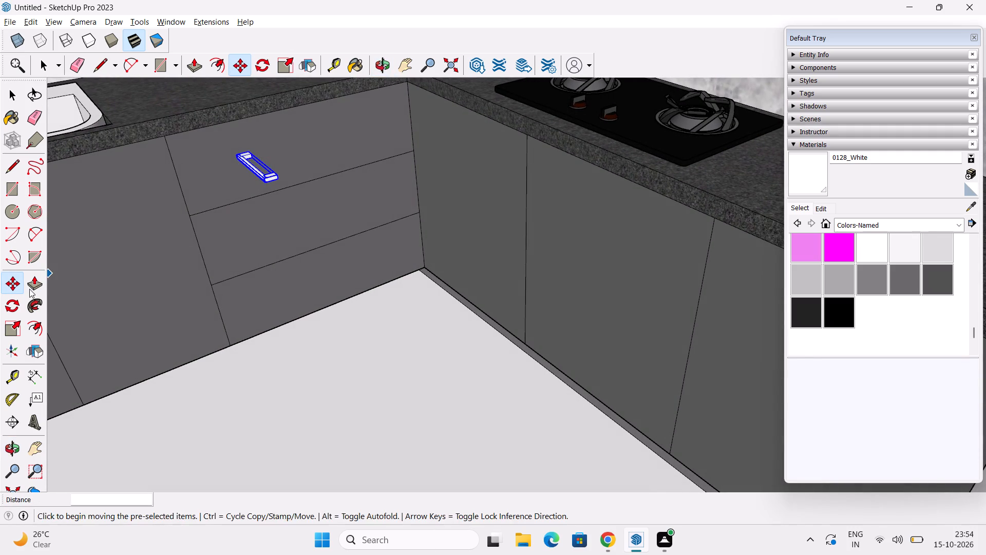
drag(14, 308, 48, 284)
click(7, 307)
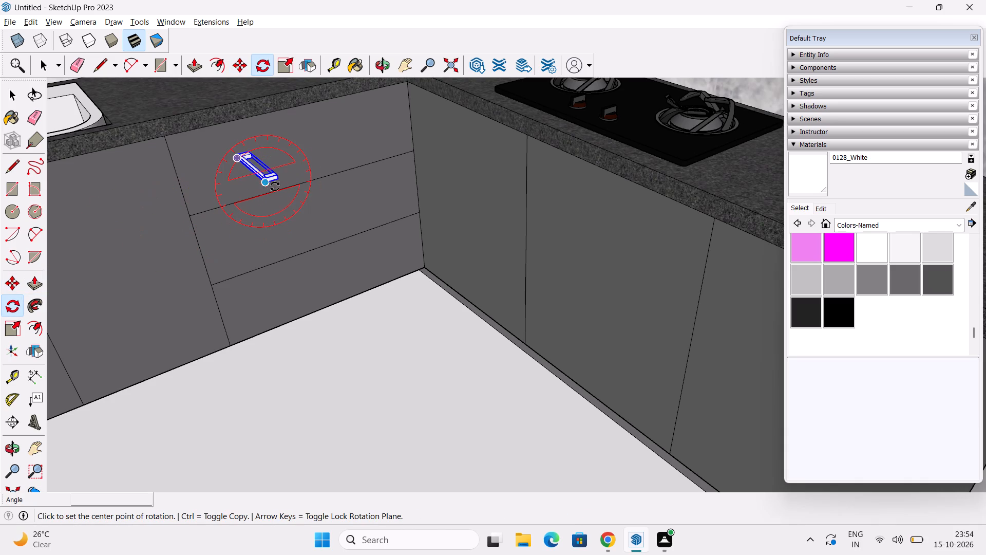
click(250, 165)
click(281, 157)
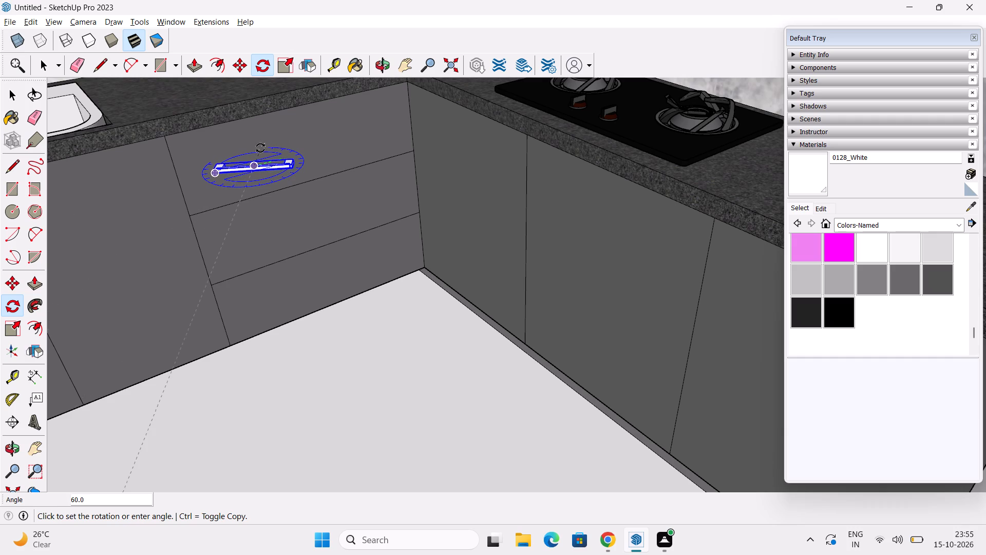
text(90)
key(Return)
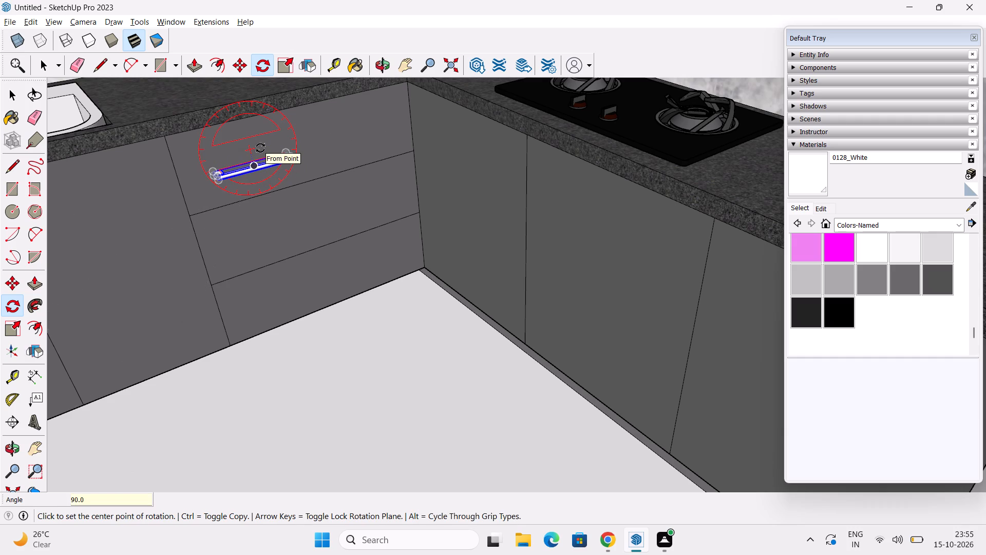
key(space)
click(274, 326)
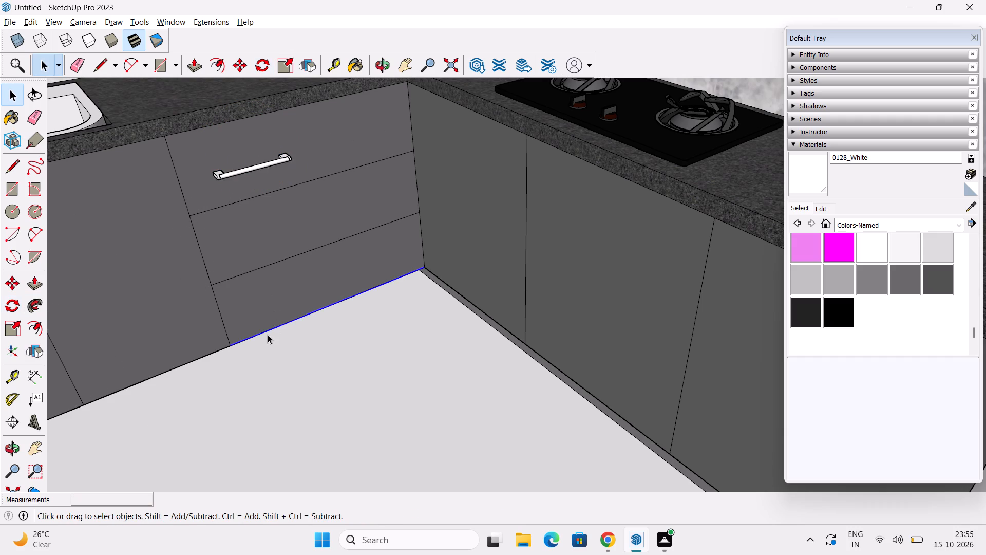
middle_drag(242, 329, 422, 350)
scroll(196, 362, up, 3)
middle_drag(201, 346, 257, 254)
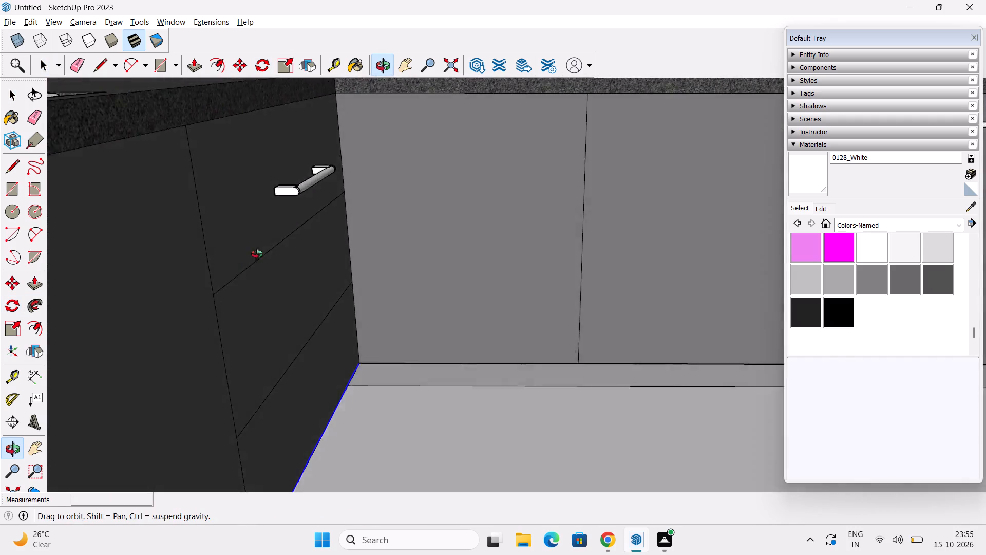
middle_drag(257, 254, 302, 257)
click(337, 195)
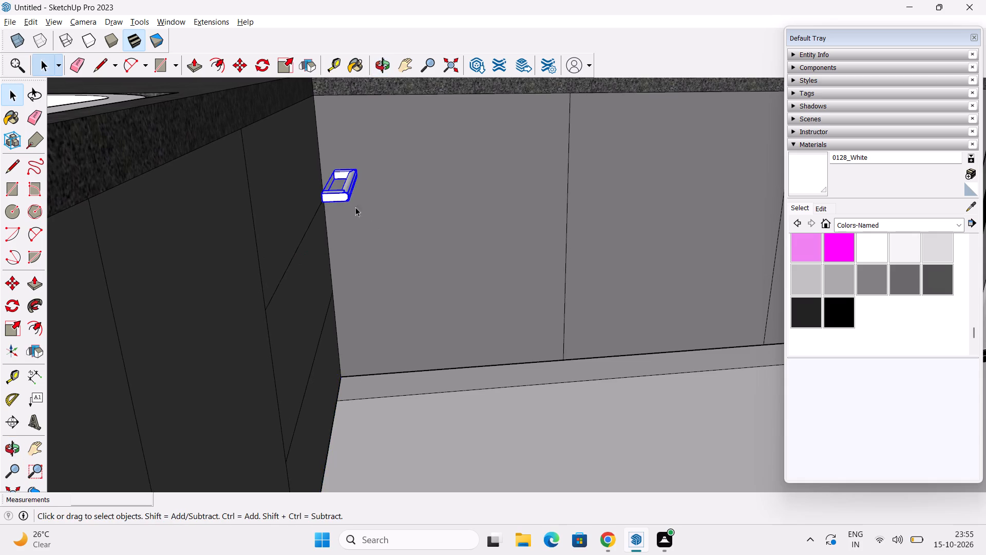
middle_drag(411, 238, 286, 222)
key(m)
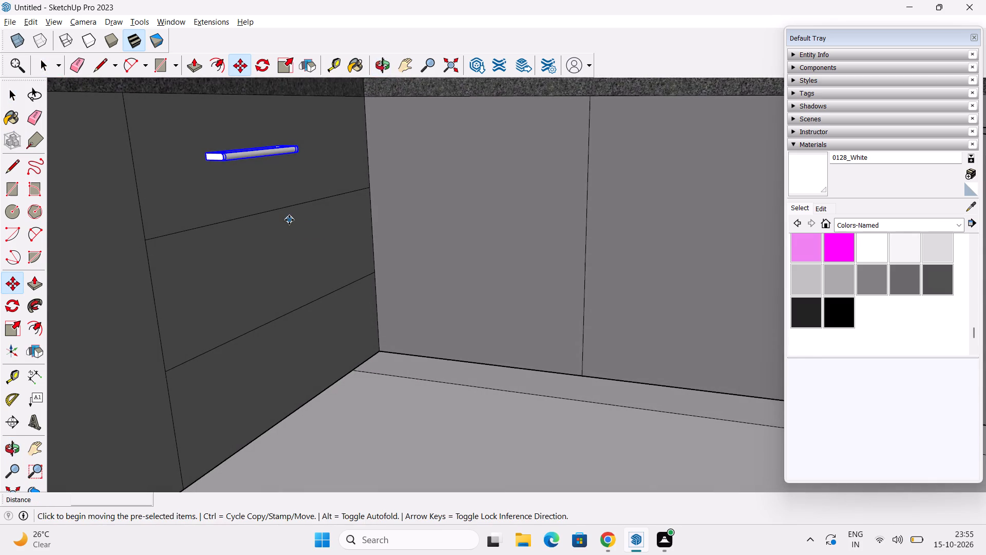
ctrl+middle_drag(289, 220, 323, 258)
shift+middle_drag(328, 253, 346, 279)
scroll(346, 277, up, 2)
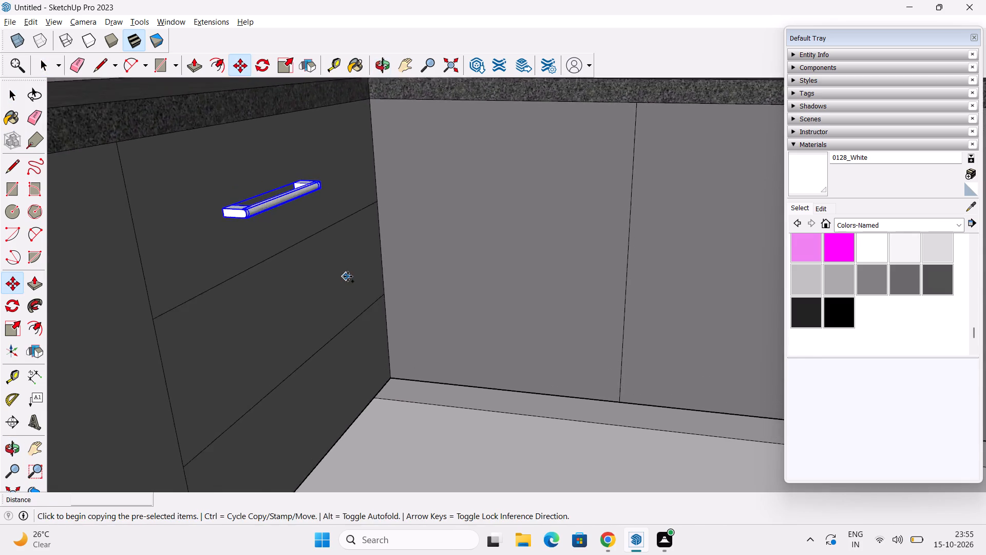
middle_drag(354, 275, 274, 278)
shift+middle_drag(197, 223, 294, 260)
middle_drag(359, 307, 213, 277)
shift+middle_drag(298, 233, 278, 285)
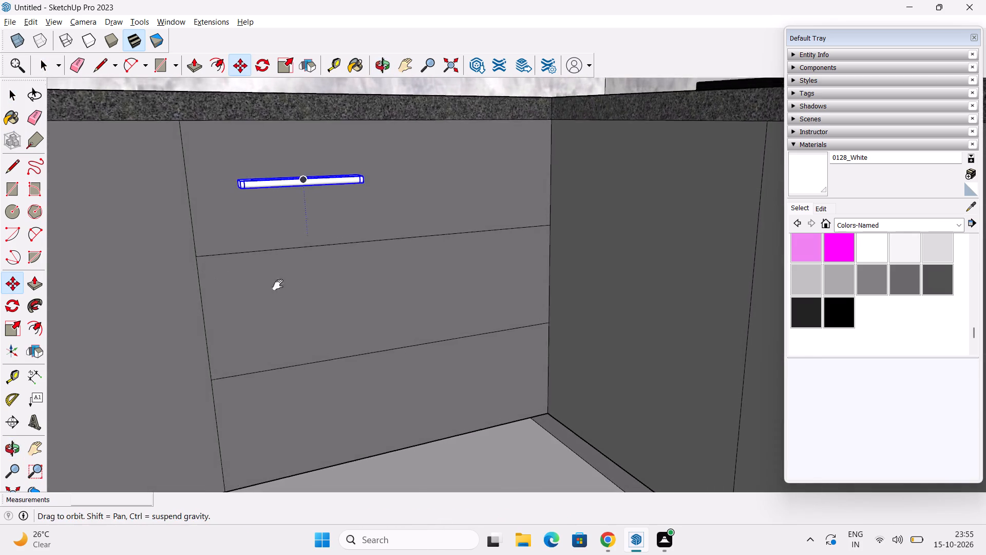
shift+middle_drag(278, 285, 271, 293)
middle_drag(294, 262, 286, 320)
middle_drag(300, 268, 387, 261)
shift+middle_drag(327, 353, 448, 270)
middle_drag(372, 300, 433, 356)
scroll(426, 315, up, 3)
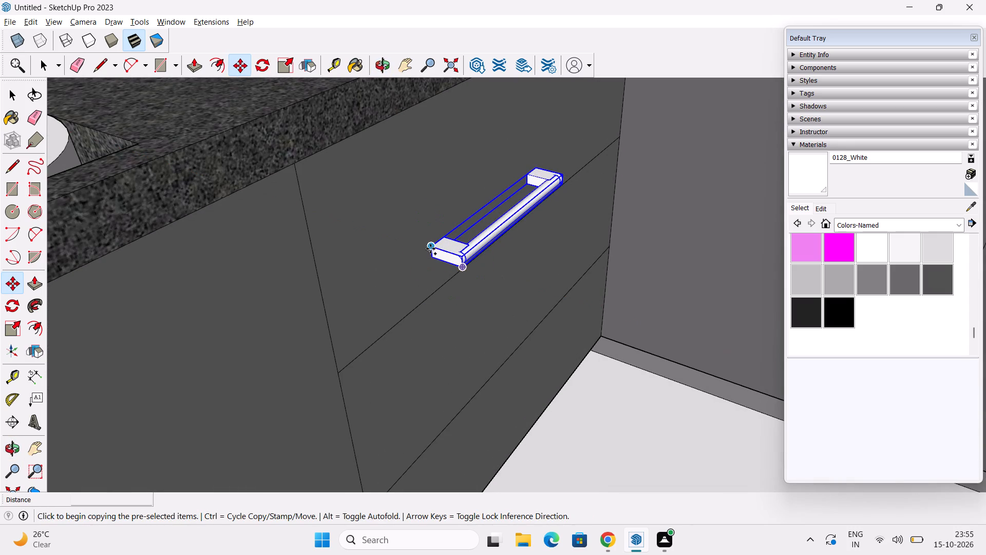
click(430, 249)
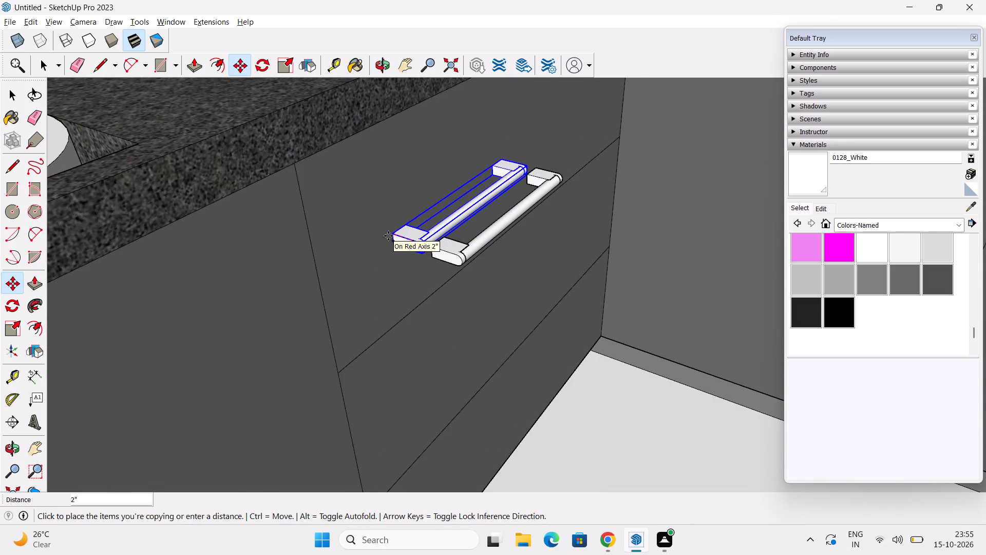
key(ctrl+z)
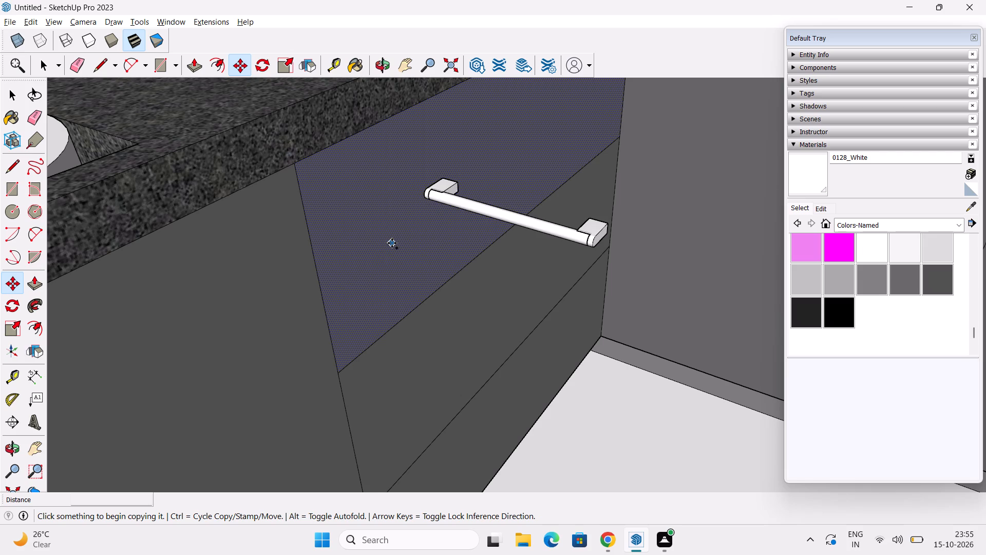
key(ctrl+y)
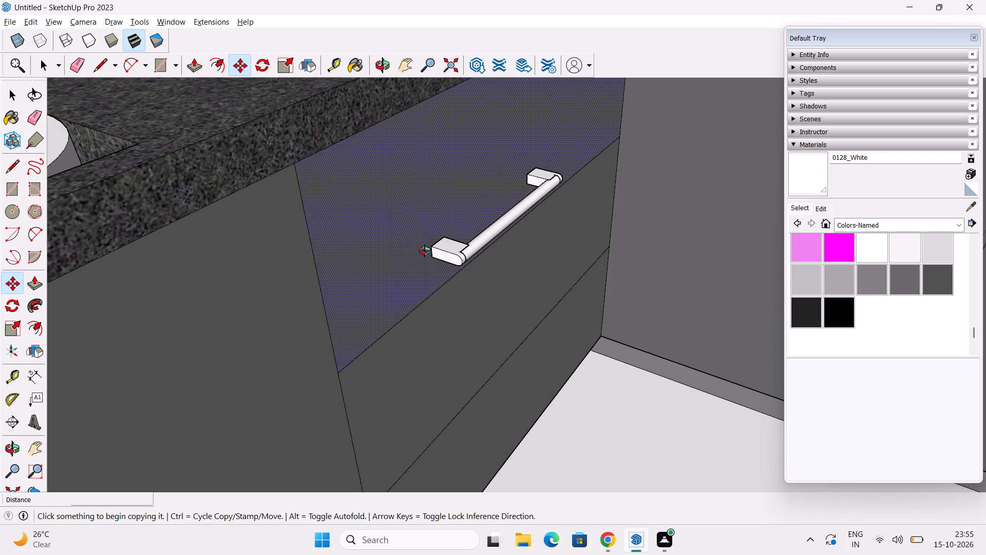
Copy the rotated handle about 3 7/16" back onto the front face of the top drawer.
middle_drag(425, 251, 512, 255)
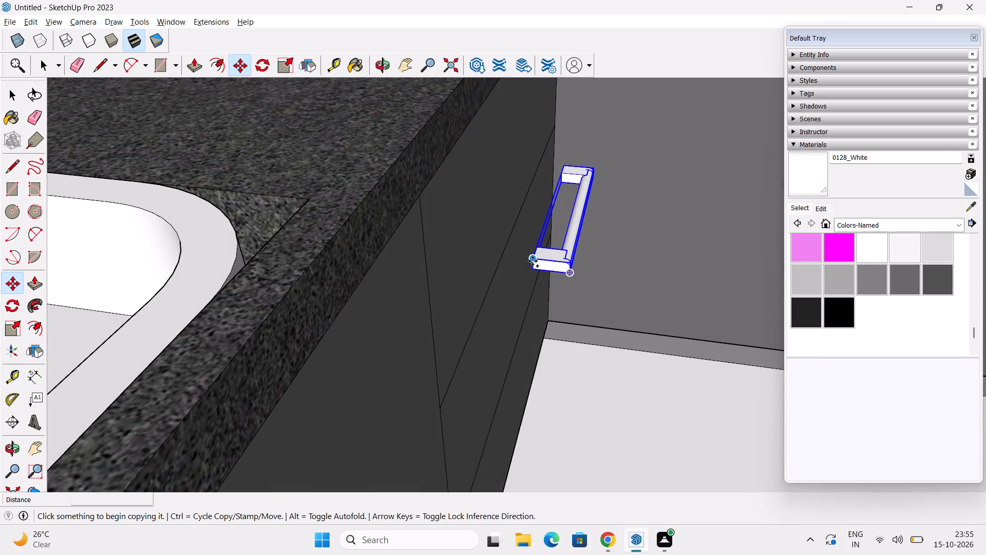
click(533, 261)
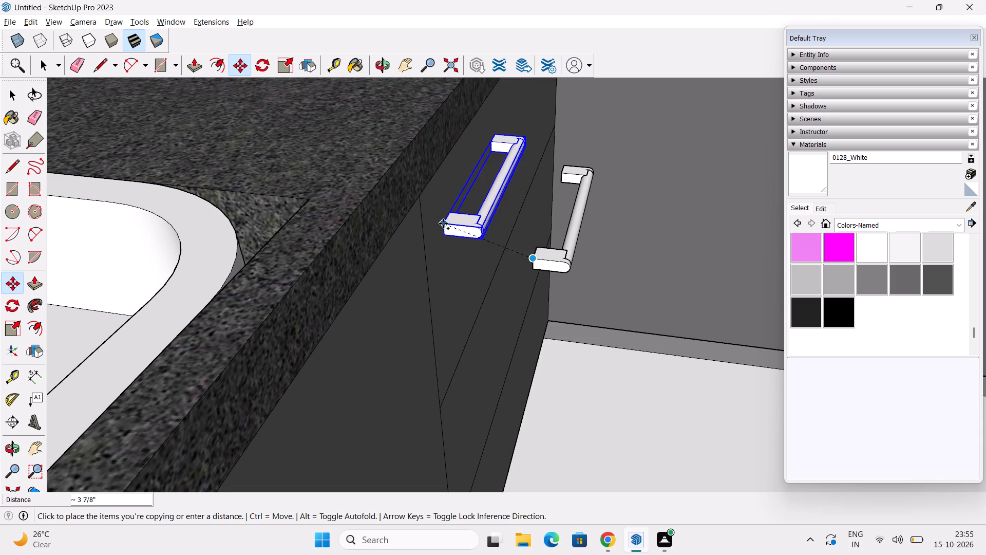
click(458, 228)
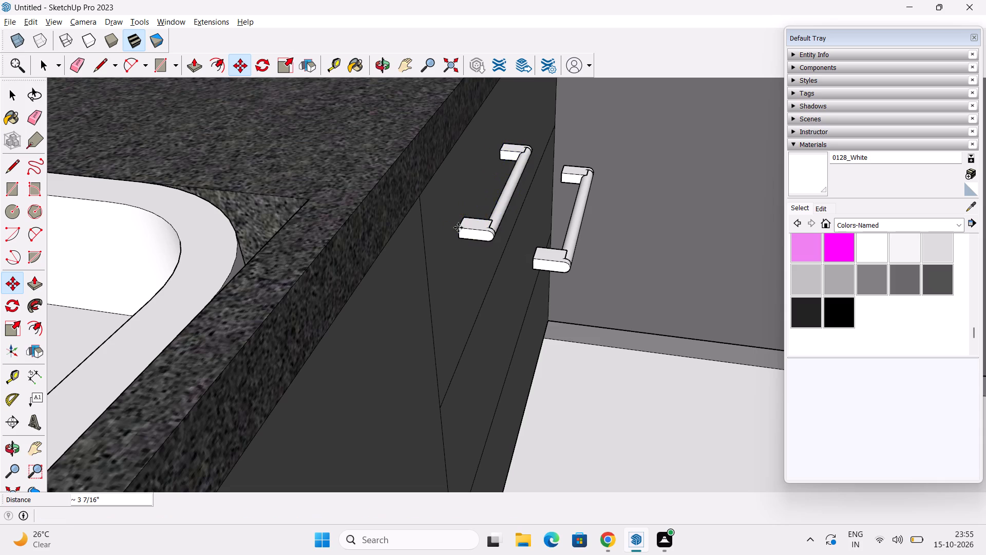
Delete the original rotated handle standing off the drawer front, keeping the copy that sits on the face.
middle_drag(522, 278, 332, 211)
scroll(340, 203, down, 2)
middle_drag(405, 243, 264, 265)
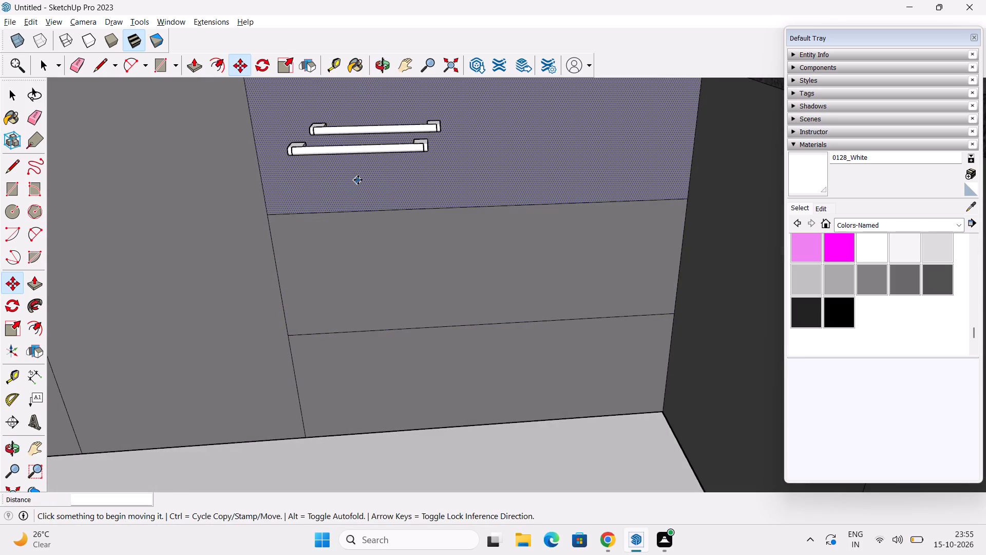
key(space)
click(385, 148)
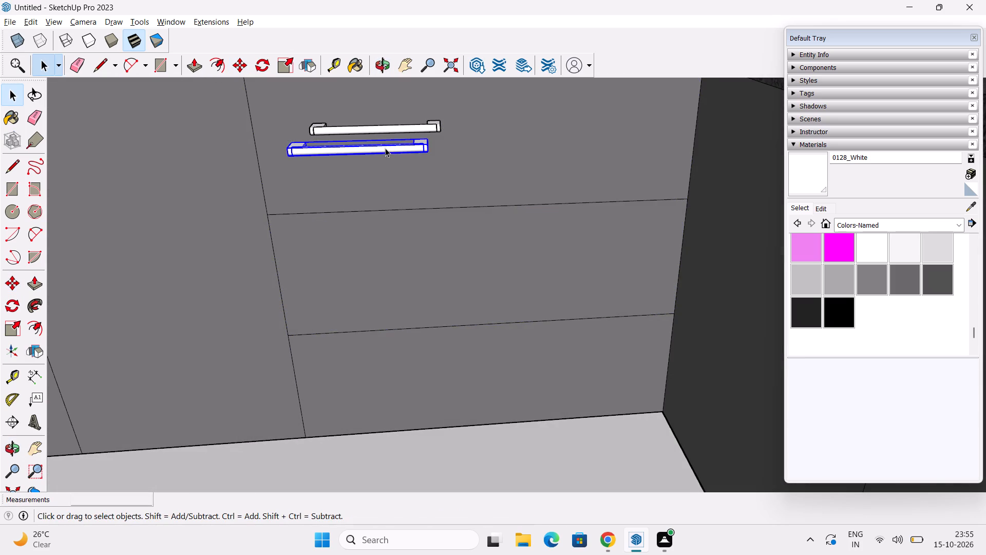
key(Delete)
Move the top drawer's handle about 6 9/16" along the drawer front toward the cabinet corner, near the drawer's middle.
scroll(387, 153, down, 11)
middle_drag(398, 266, 401, 273)
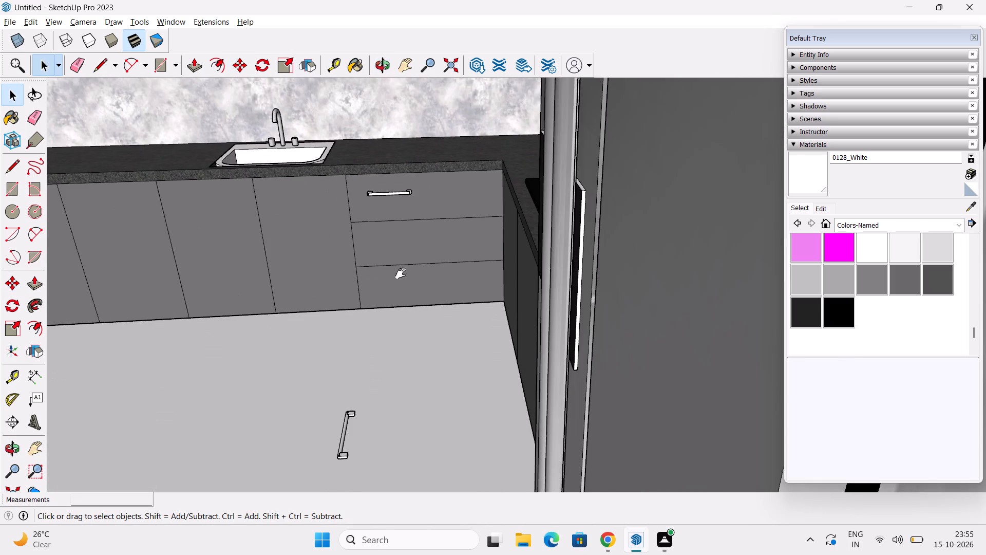
middle_drag(401, 273, 401, 324)
middle_drag(402, 318, 423, 224)
middle_drag(404, 346, 420, 247)
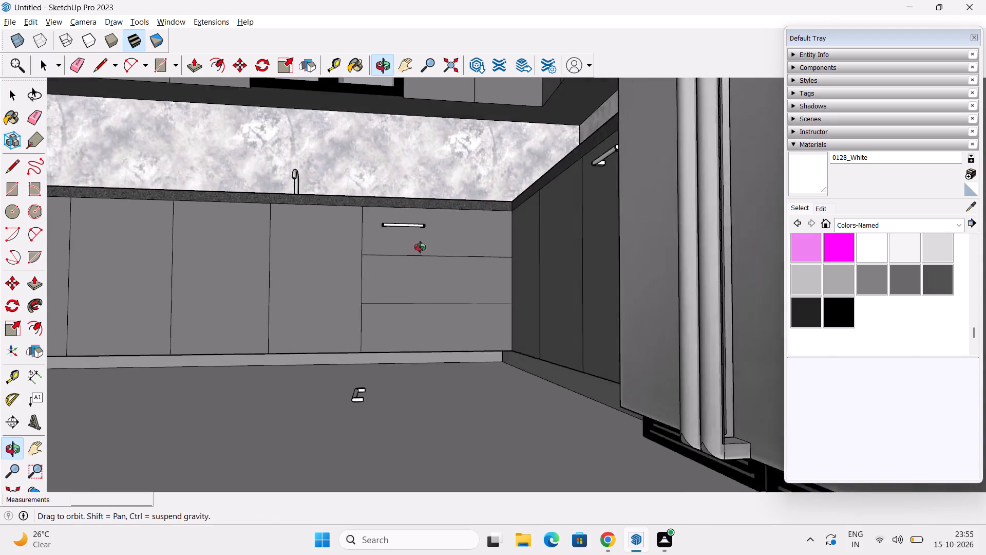
middle_drag(420, 247, 471, 381)
shift+middle_drag(451, 324, 455, 340)
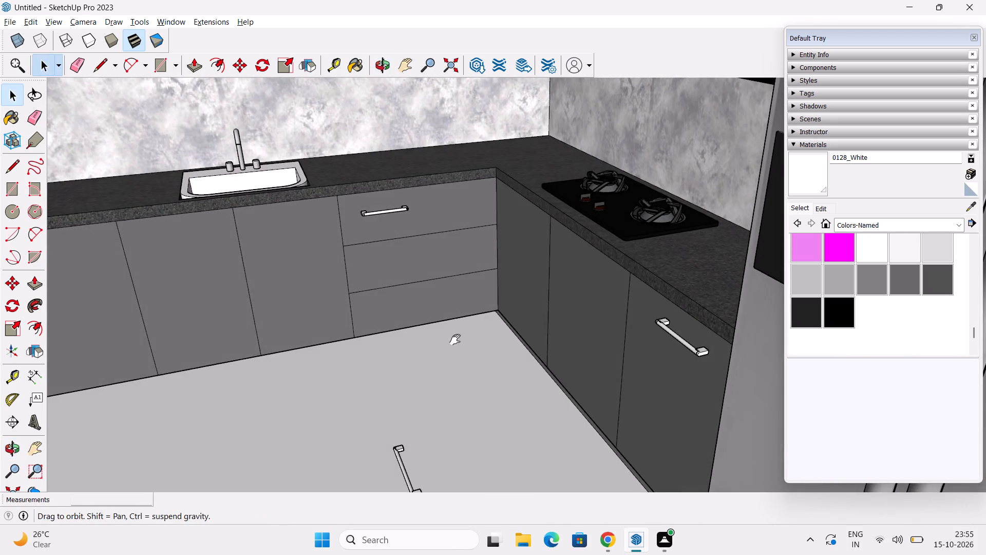
shift+middle_drag(455, 340, 451, 357)
middle_drag(448, 353, 444, 370)
scroll(396, 241, up, 5)
click(395, 250)
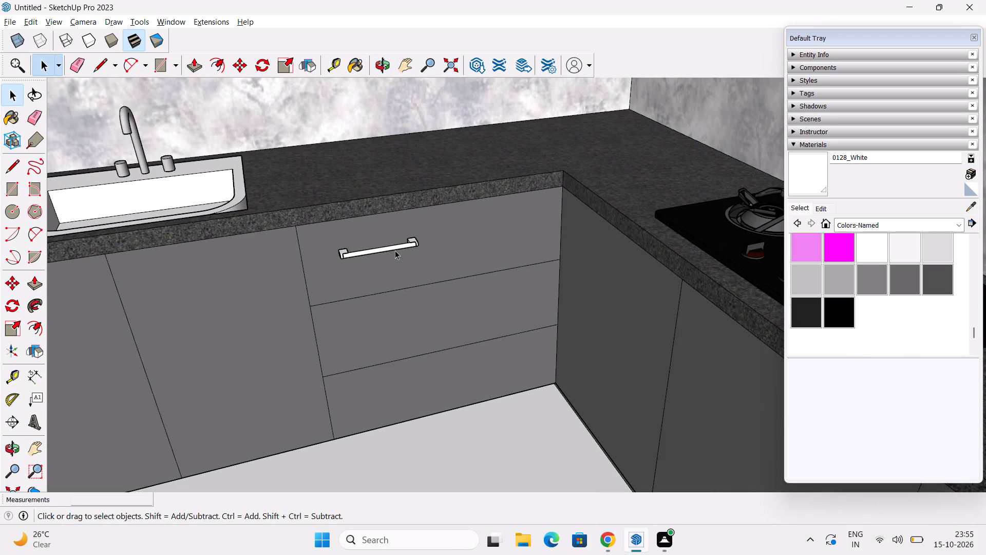
middle_drag(401, 250, 394, 256)
key(m)
scroll(397, 261, up, 5)
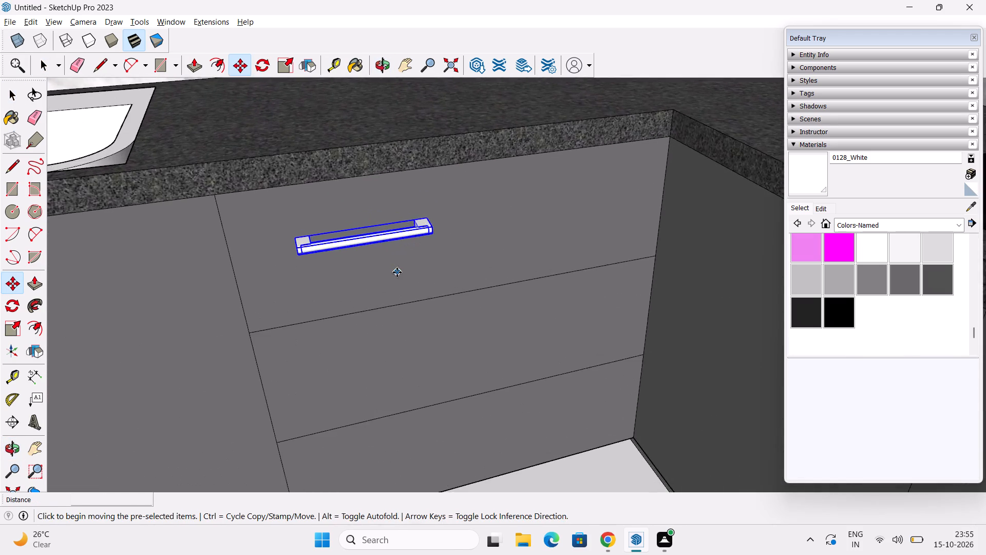
scroll(397, 272, up, 3)
middle_drag(420, 268, 410, 230)
scroll(429, 243, down, 2)
middle_drag(435, 258, 399, 246)
click(428, 189)
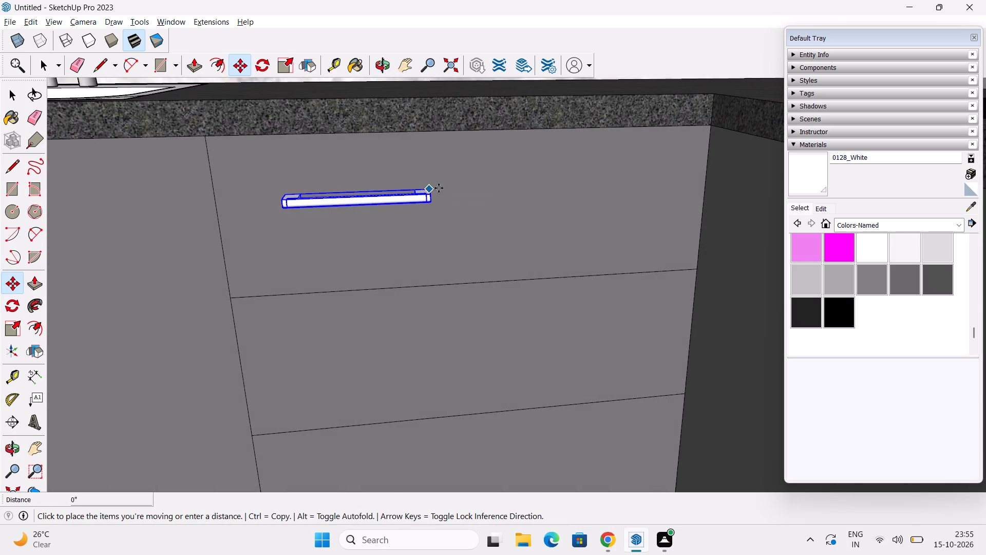
click(531, 181)
Lower the top drawer's handle about 13/16" along the vertical blue axis.
scroll(531, 182, down, 7)
middle_drag(492, 273, 502, 233)
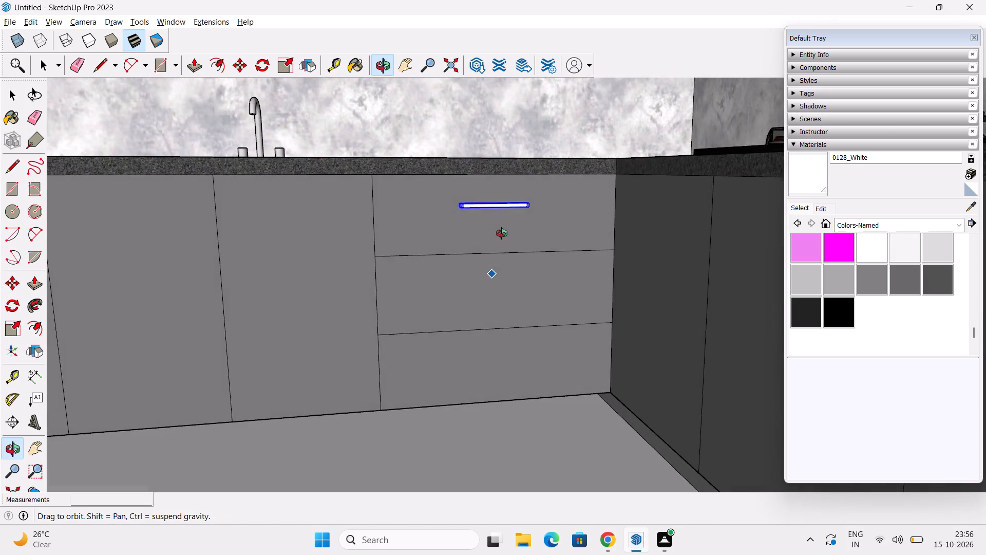
middle_drag(502, 233, 559, 311)
scroll(468, 248, up, 5)
middle_drag(464, 245, 429, 220)
scroll(453, 208, up, 4)
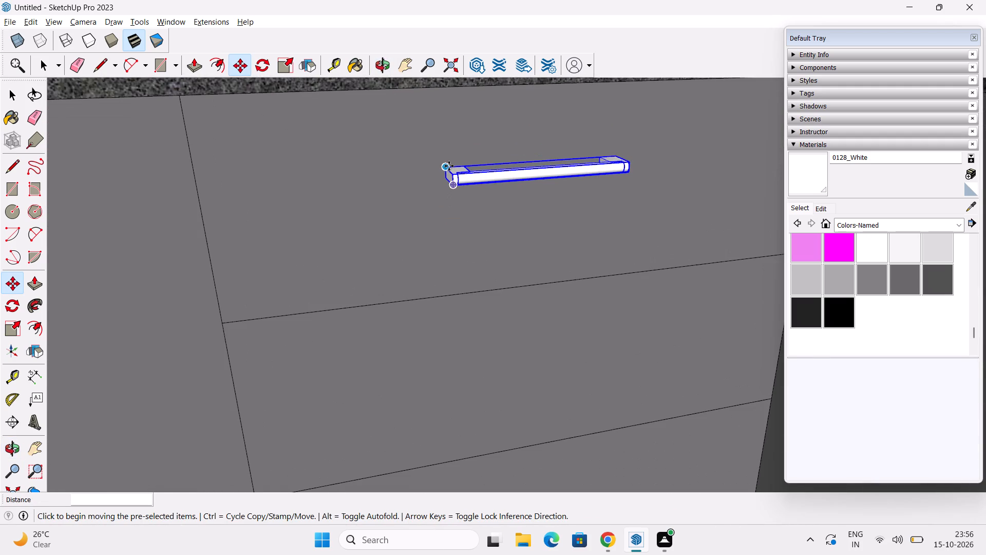
click(449, 166)
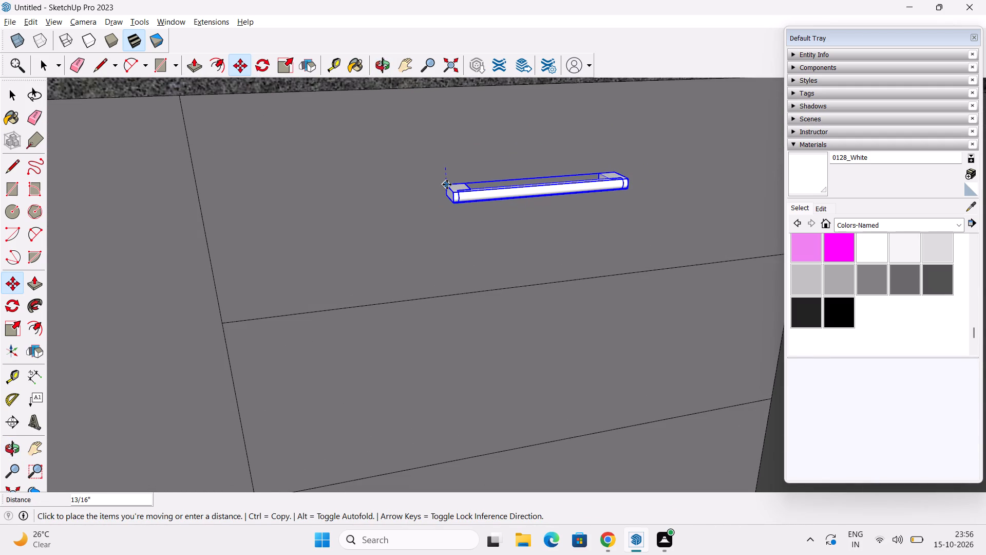
click(447, 184)
scroll(448, 183, down, 5)
middle_drag(464, 225, 471, 216)
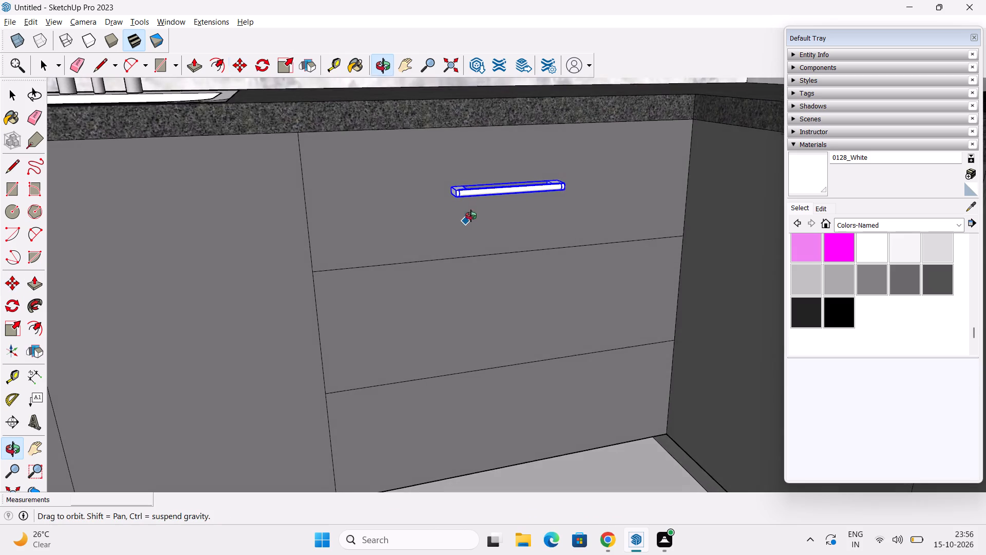
Copy the top drawer's handle about 9 1/8" straight down onto the middle drawer front.
middle_drag(471, 216, 491, 244)
scroll(481, 242, up, 5)
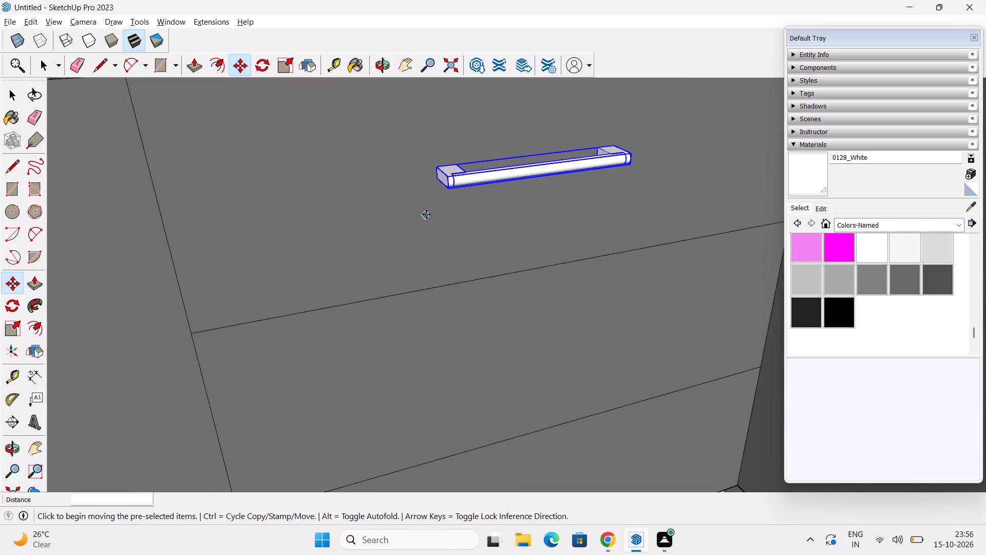
click(438, 169)
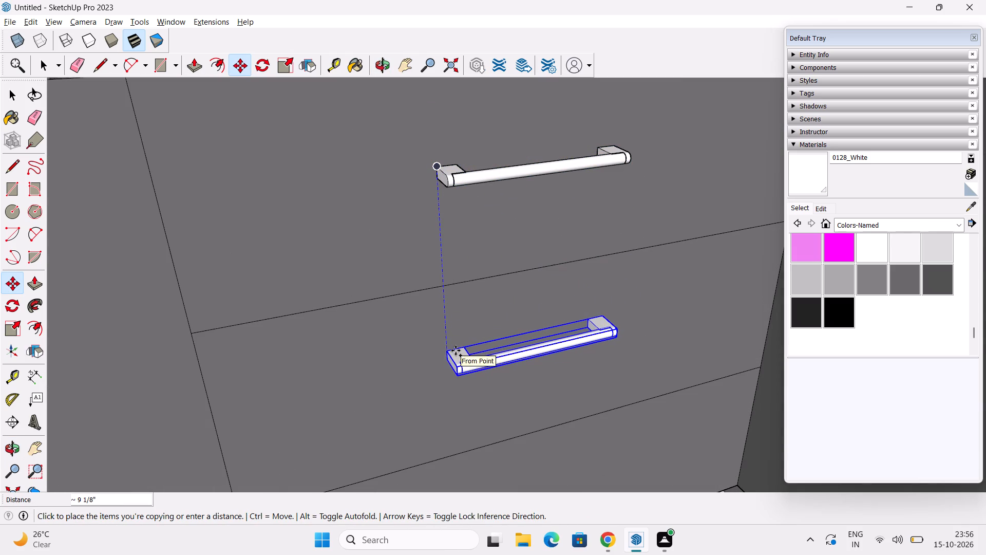
click(456, 350)
Copy the middle drawer's handle about 10 1/8" straight down onto the bottom drawer front, leaving the copy deselected.
shift+middle_drag(456, 350, 460, 230)
click(453, 234)
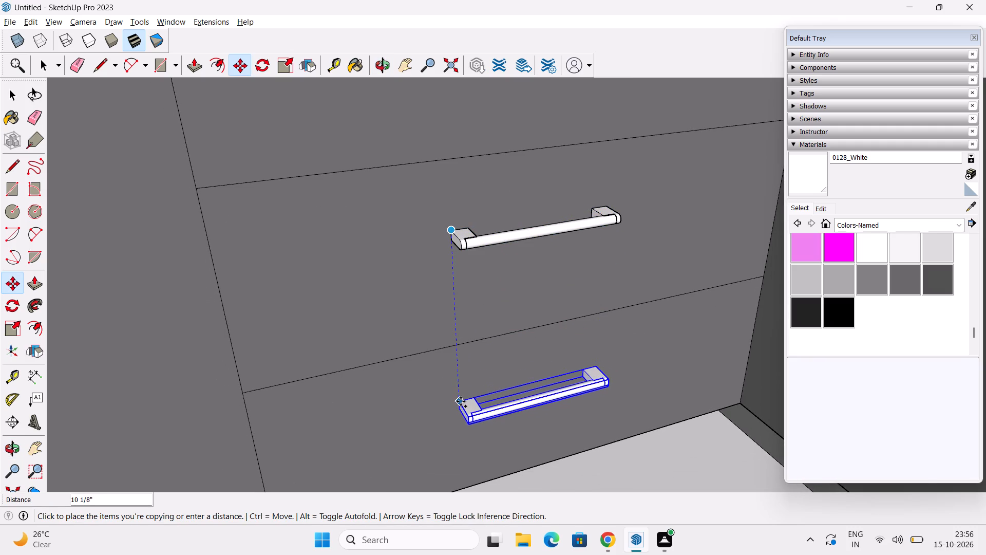
click(459, 397)
scroll(456, 369, down, 10)
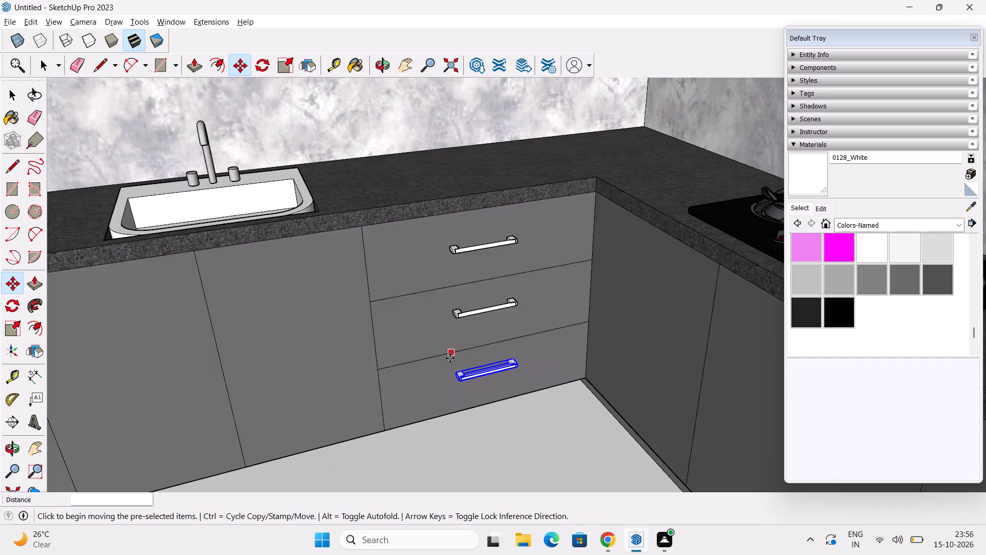
scroll(450, 358, down, 1)
key(space)
click(468, 448)
Select the loose handle lying on the floor in front of the base cabinets.
scroll(472, 437, down, 2)
middle_drag(480, 417, 335, 267)
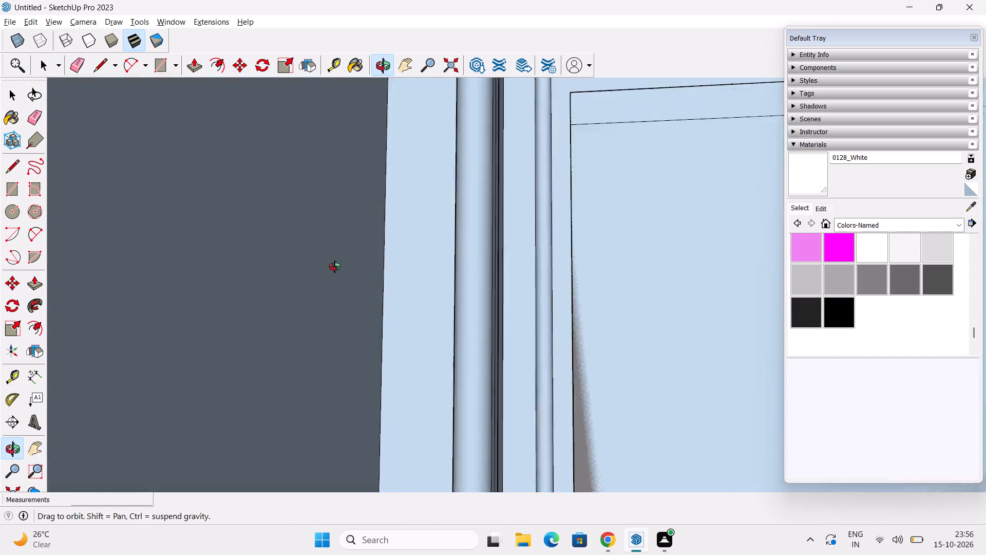
middle_drag(335, 267, 438, 349)
scroll(442, 348, down, 4)
middle_drag(442, 348, 498, 386)
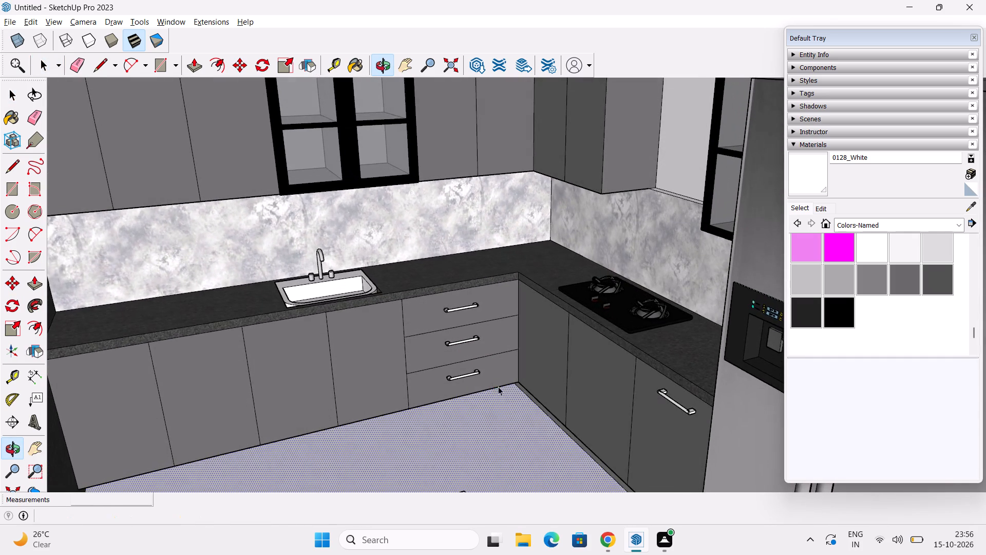
middle_drag(497, 383, 489, 381)
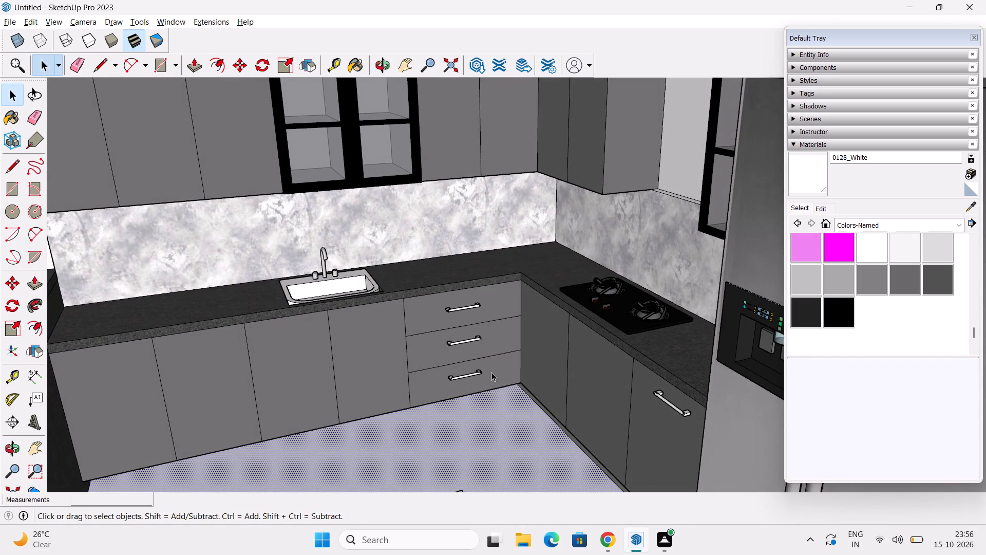
middle_drag(468, 392, 452, 315)
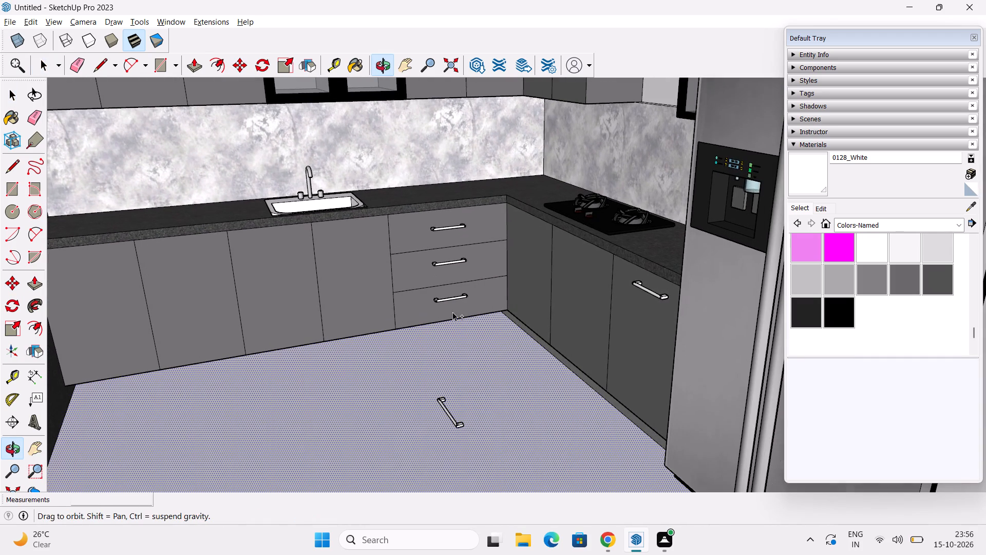
click(454, 420)
middle_drag(452, 422, 447, 404)
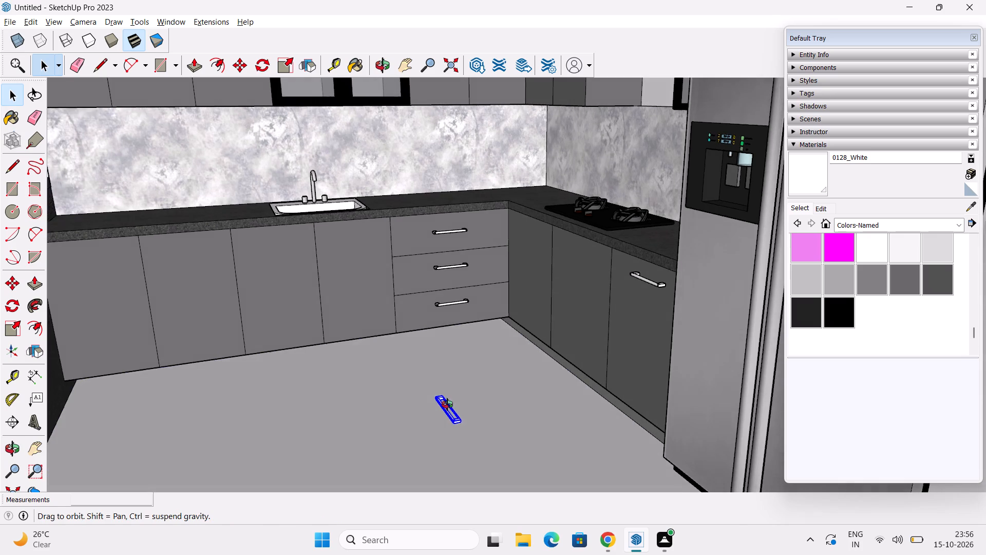
middle_drag(447, 404, 490, 416)
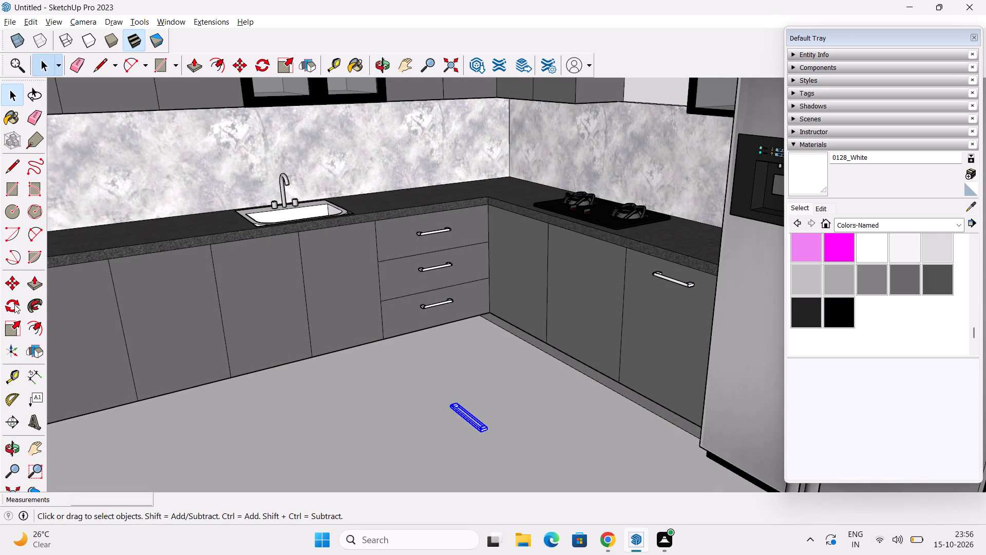
key(alt+Tab)
key(alt+Tab)
key(alt+Tab)
middle_drag(213, 369, 255, 450)
middle_drag(286, 433, 252, 370)
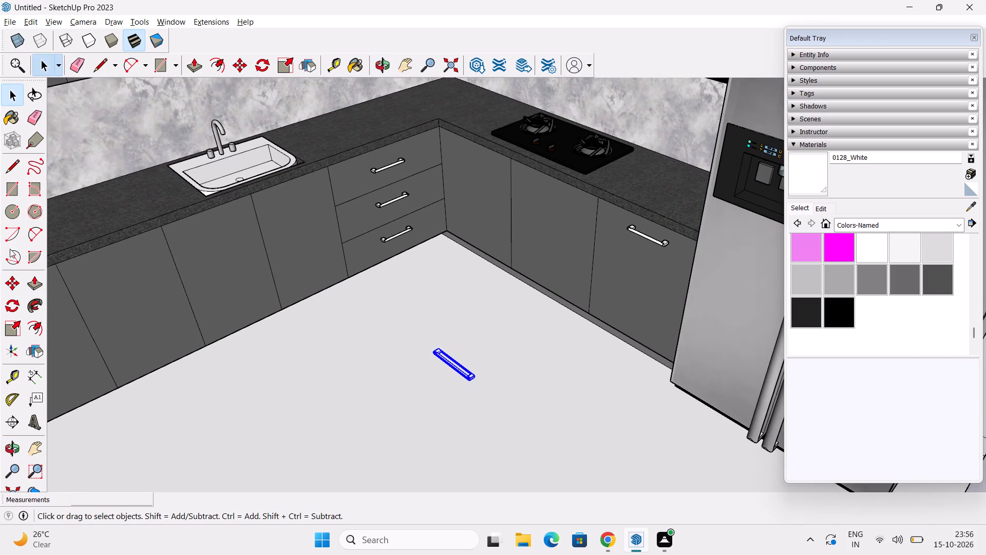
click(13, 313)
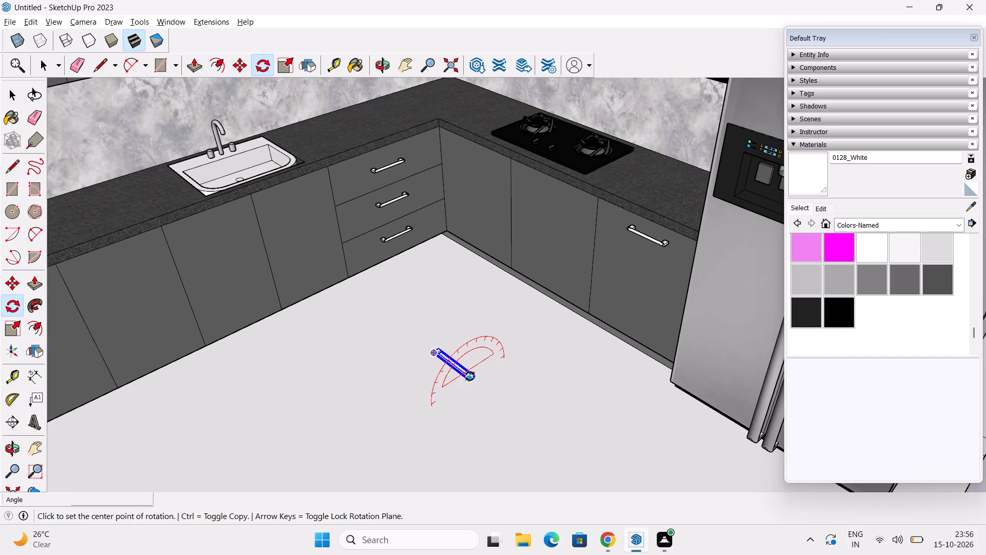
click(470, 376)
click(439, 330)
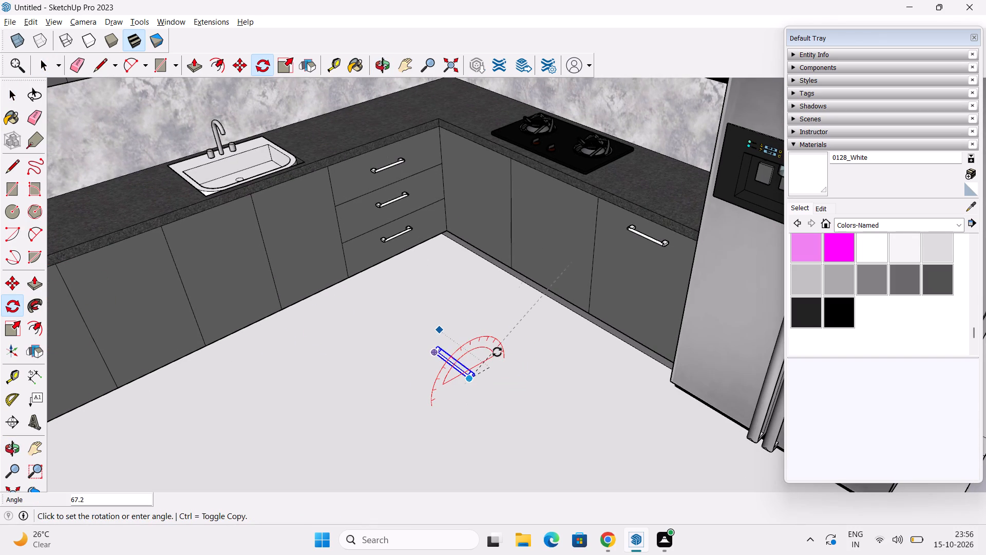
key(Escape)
Rotate the loose floor handle 90 degrees about the green axis from its near end, standing it upright.
scroll(481, 372, up, 3)
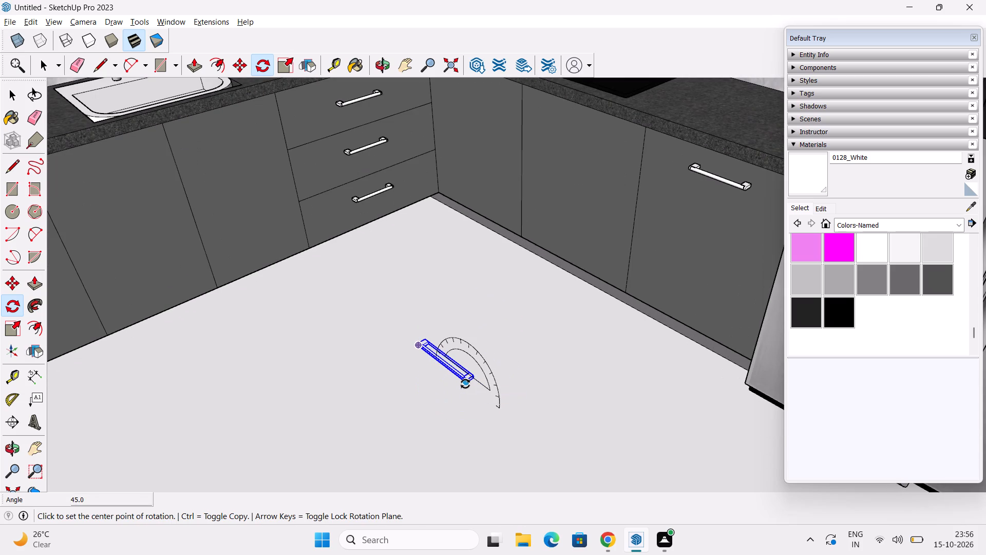
key(Up)
key(Up)
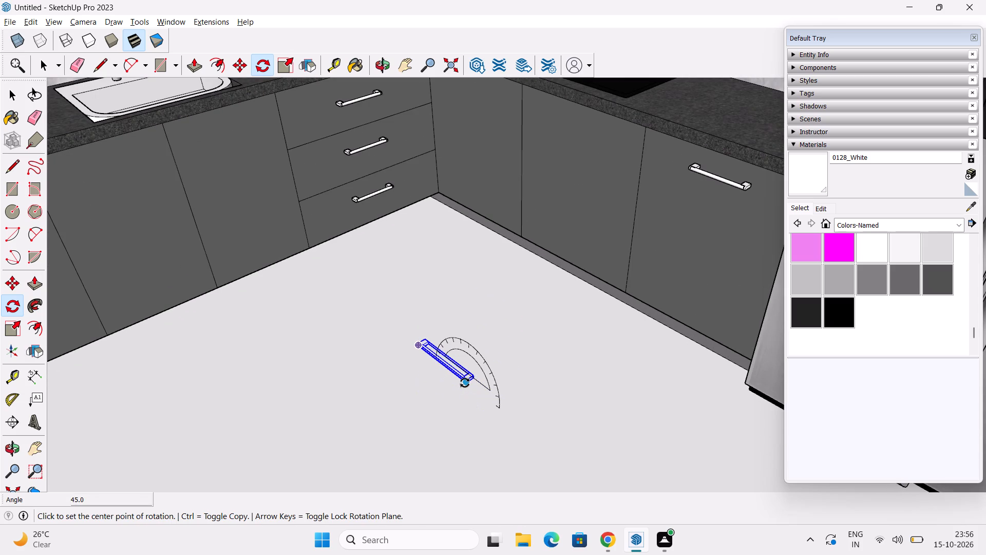
key(Left)
click(465, 383)
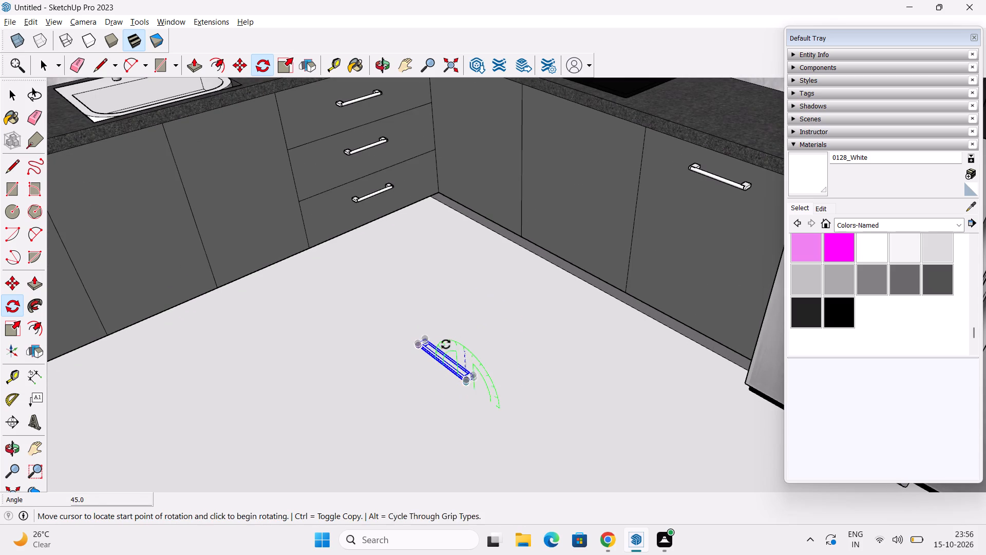
click(402, 324)
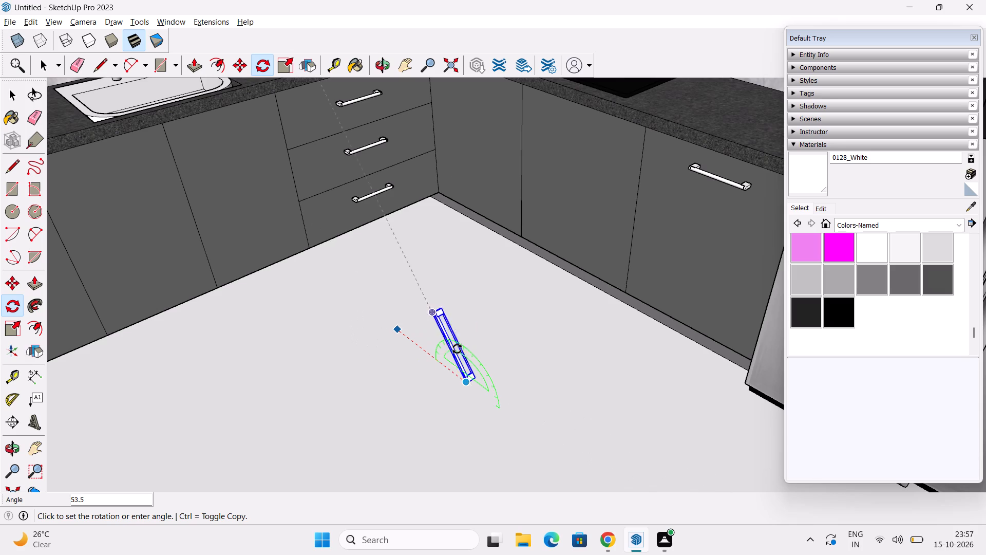
text(90)
key(Return)
key(space)
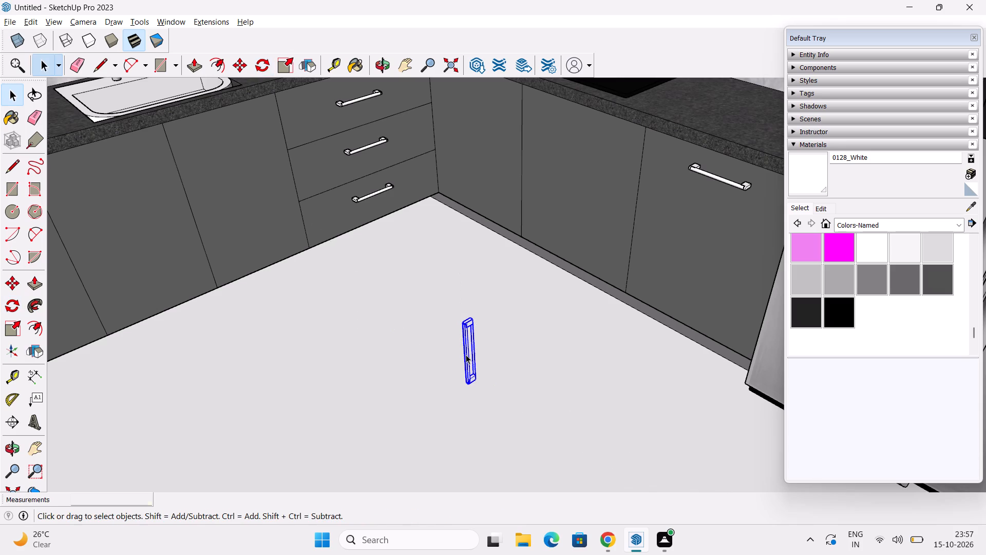
Copy the upright handle about 3' 4 1/8" from the floor onto the door below the cooktop, near its upper corner on the drawer side.
scroll(431, 399, up, 3)
middle_drag(432, 395, 394, 373)
scroll(447, 369, up, 2)
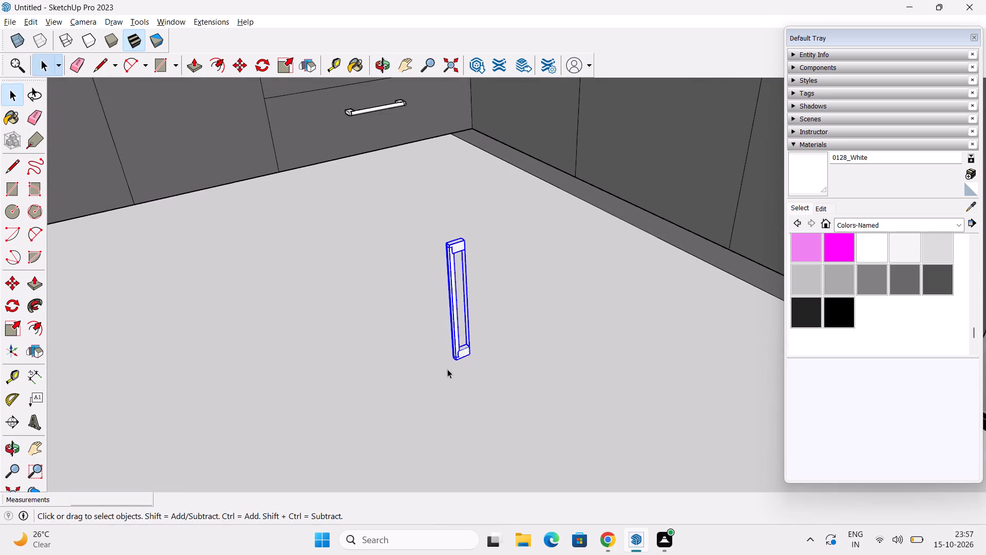
middle_drag(445, 371, 519, 391)
scroll(519, 391, down, 2)
scroll(5, 367, down, 3)
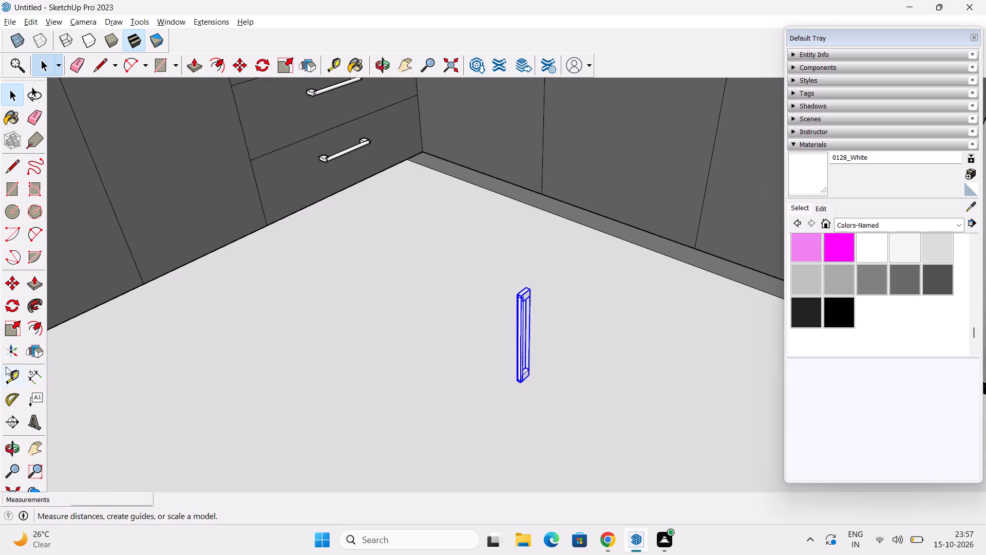
scroll(86, 378, down, 2)
middle_drag(178, 390, 132, 397)
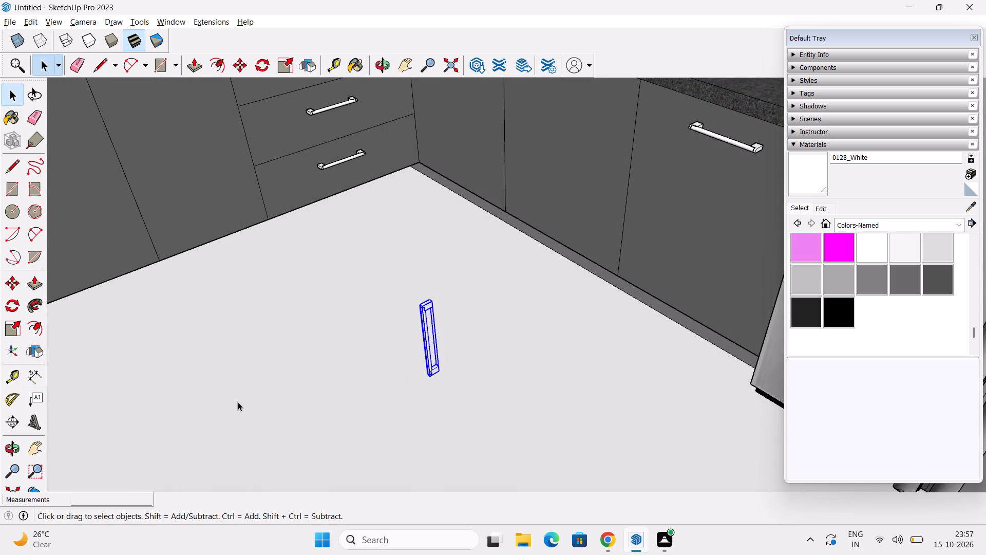
shift+middle_drag(237, 405, 212, 413)
scroll(320, 423, up, 1)
scroll(320, 423, down, 1)
middle_drag(295, 422, 254, 419)
key(m)
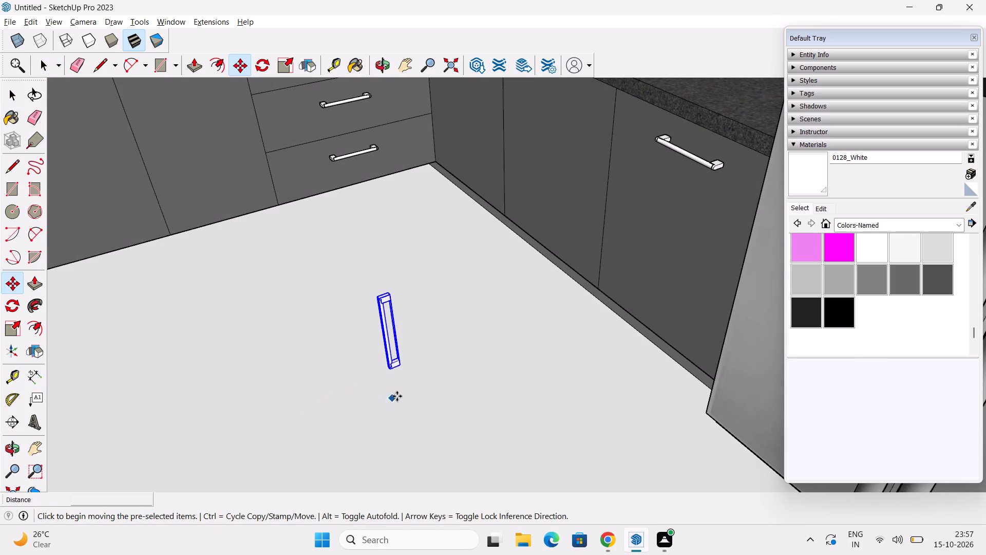
click(404, 371)
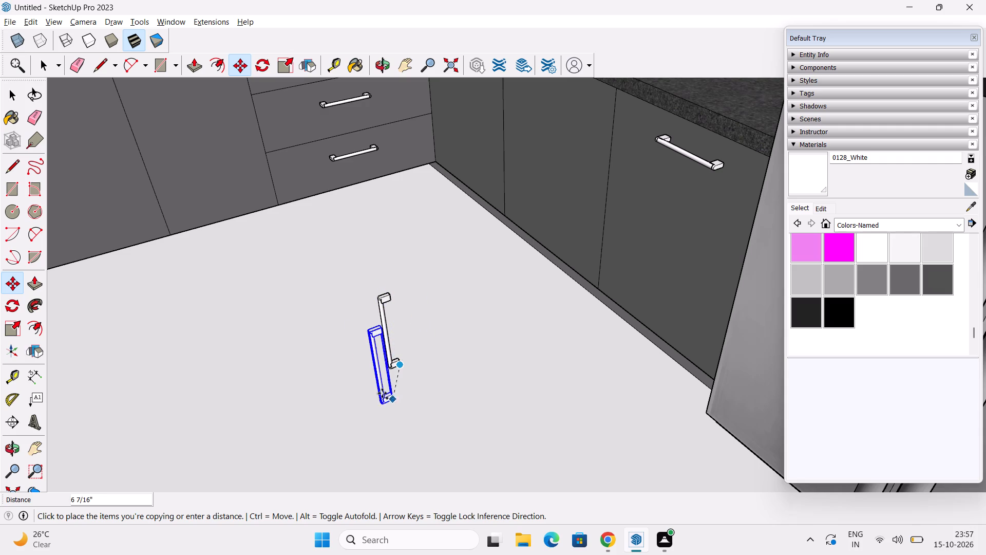
middle_drag(406, 396, 503, 358)
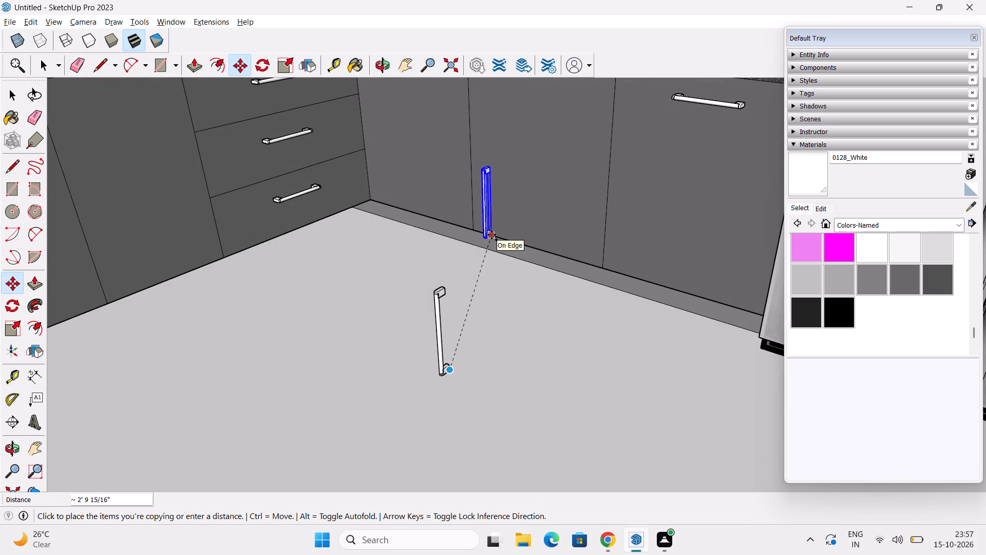
shift+middle_drag(487, 239, 486, 388)
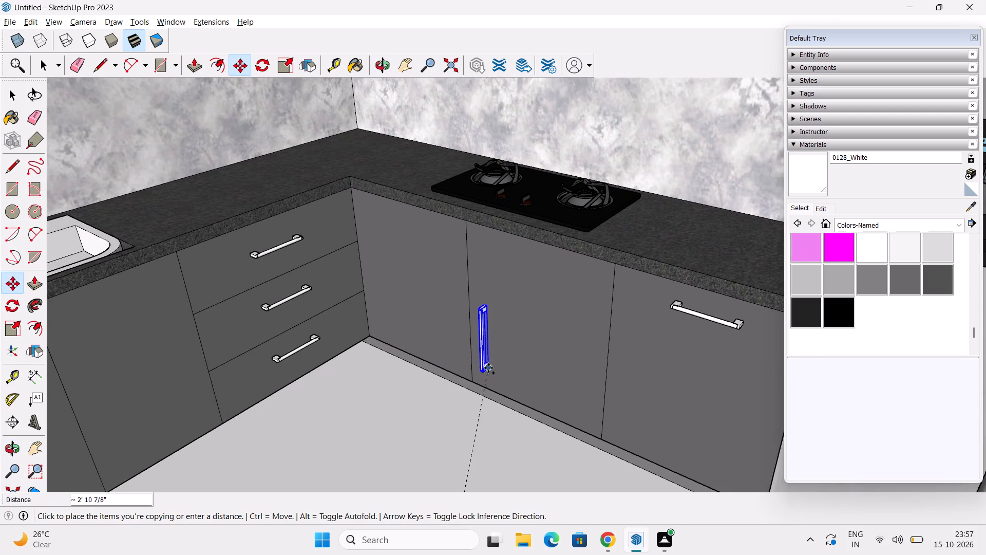
middle_drag(488, 366, 497, 356)
scroll(496, 335, up, 5)
middle_drag(485, 326, 473, 255)
middle_drag(473, 255, 502, 128)
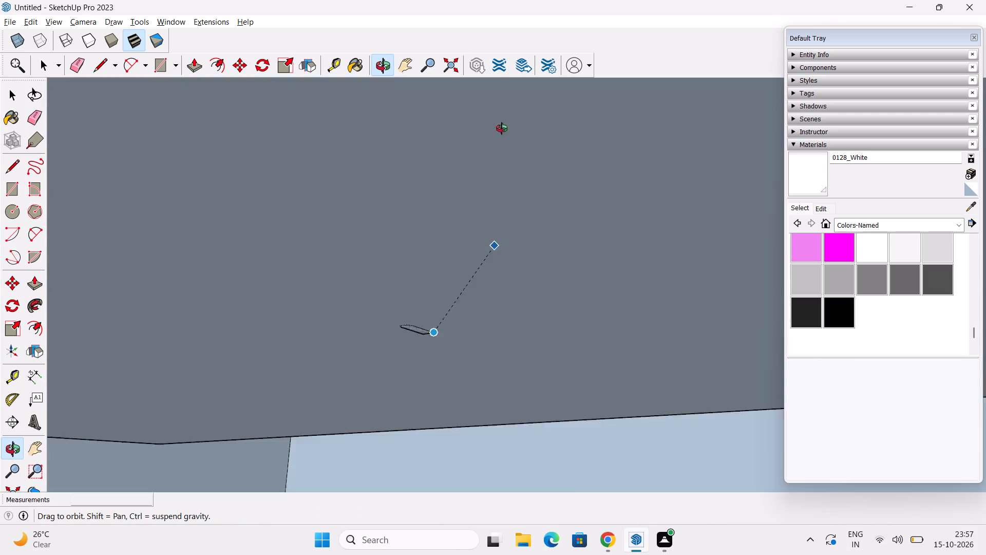
middle_drag(502, 128, 561, 297)
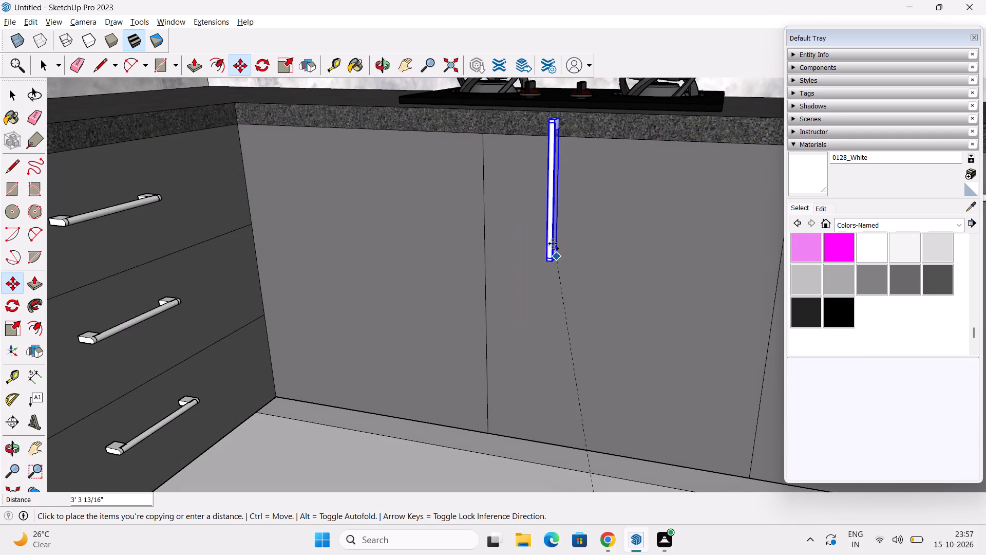
scroll(548, 240, down, 2)
middle_drag(543, 263, 473, 335)
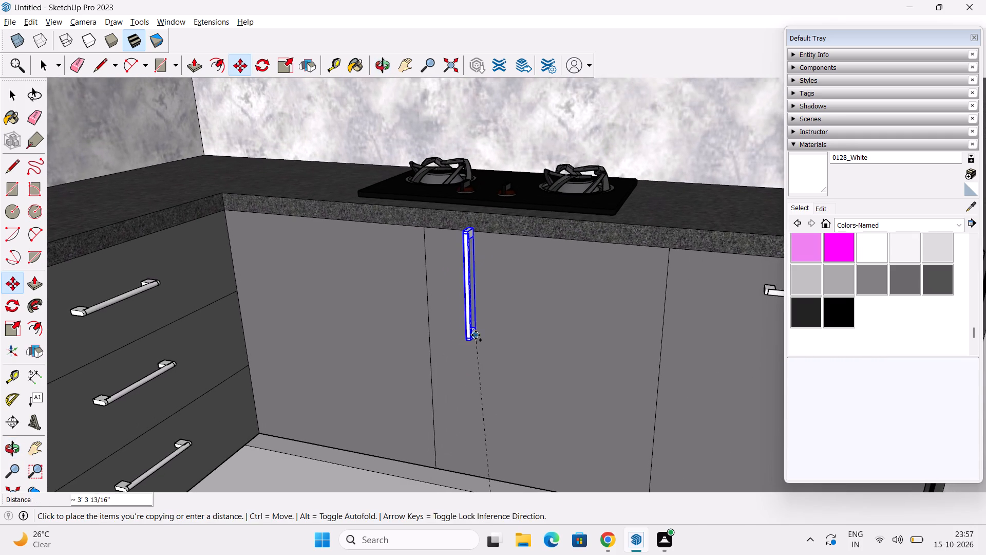
middle_drag(476, 335, 499, 328)
scroll(485, 332, up, 3)
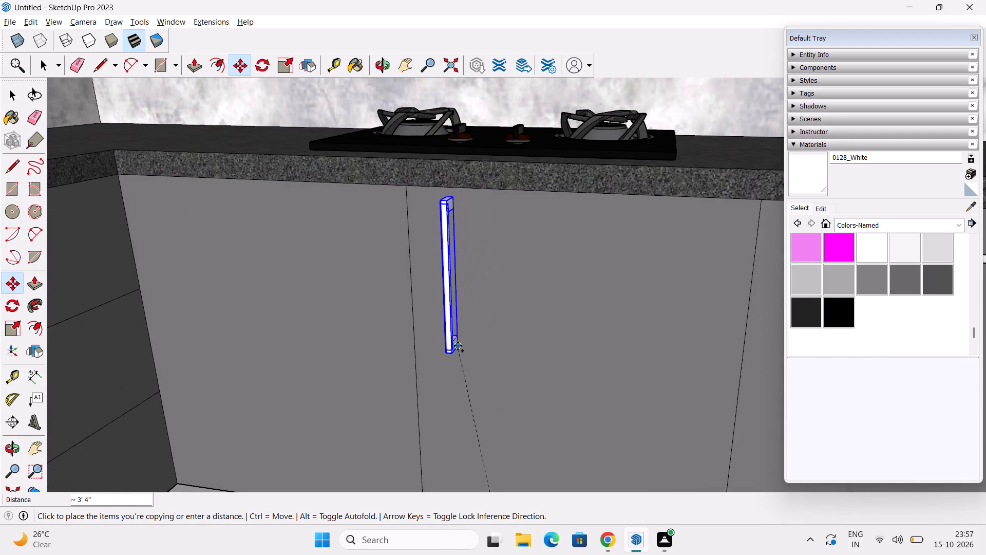
click(450, 347)
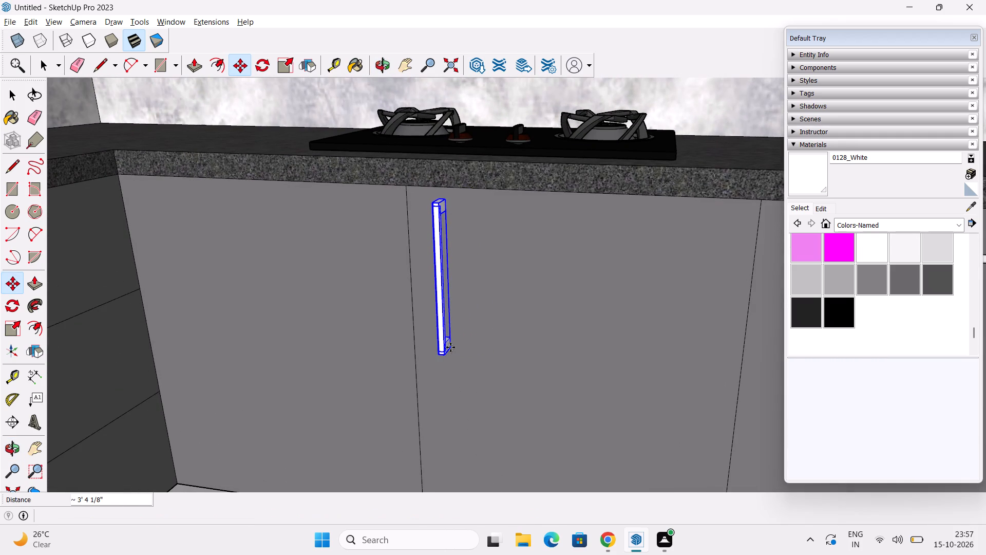
Scale the upright cooktop-door handle to roughly half its length along its height from the lower end, and deselect it.
click(12, 308)
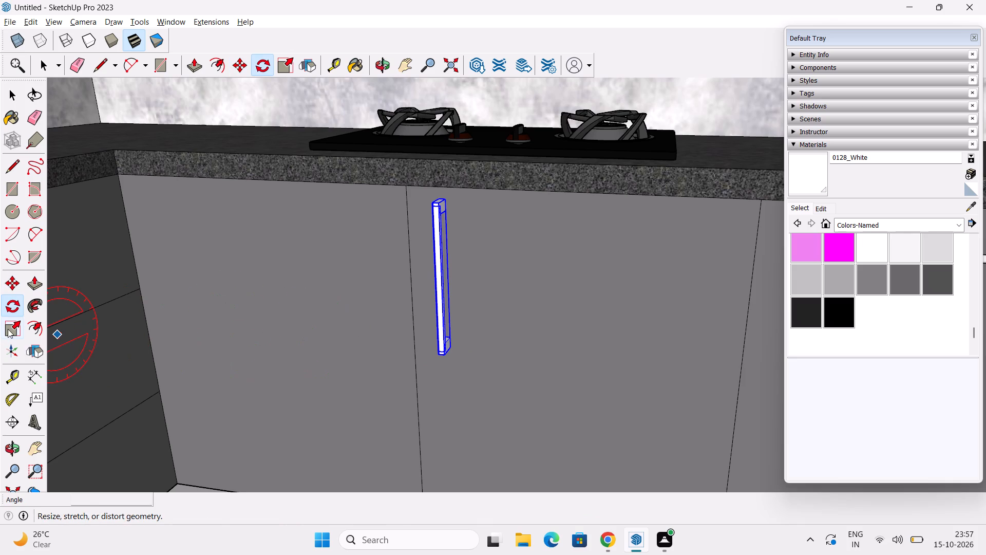
click(8, 329)
middle_drag(269, 327, 150, 338)
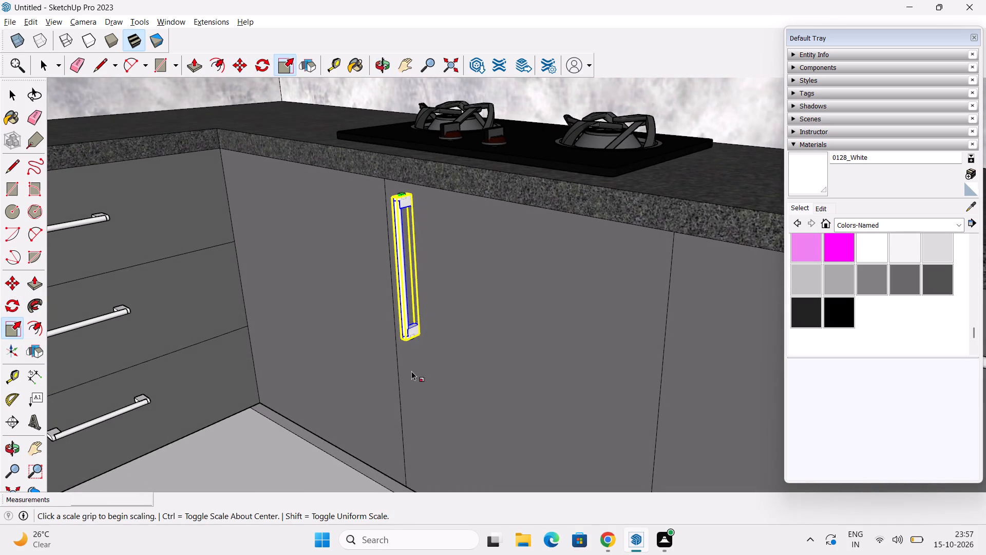
middle_drag(411, 370, 411, 350)
scroll(405, 354, up, 1)
middle_drag(405, 364, 407, 351)
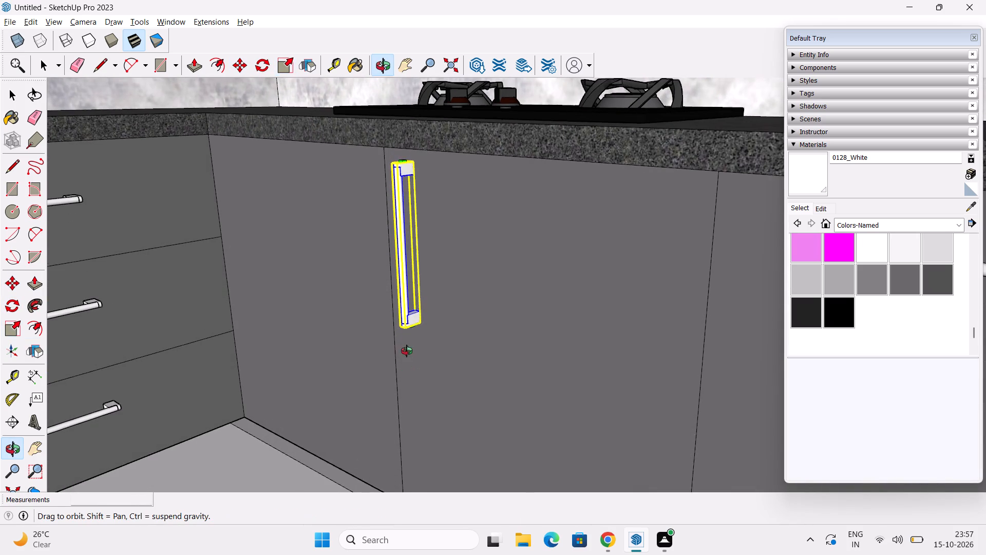
middle_drag(407, 351, 465, 283)
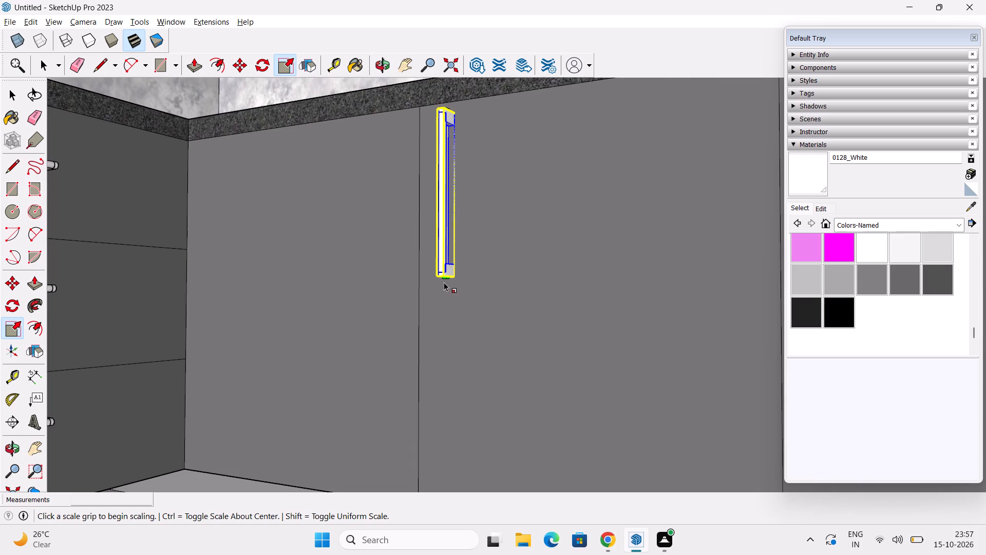
drag(448, 280, 441, 196)
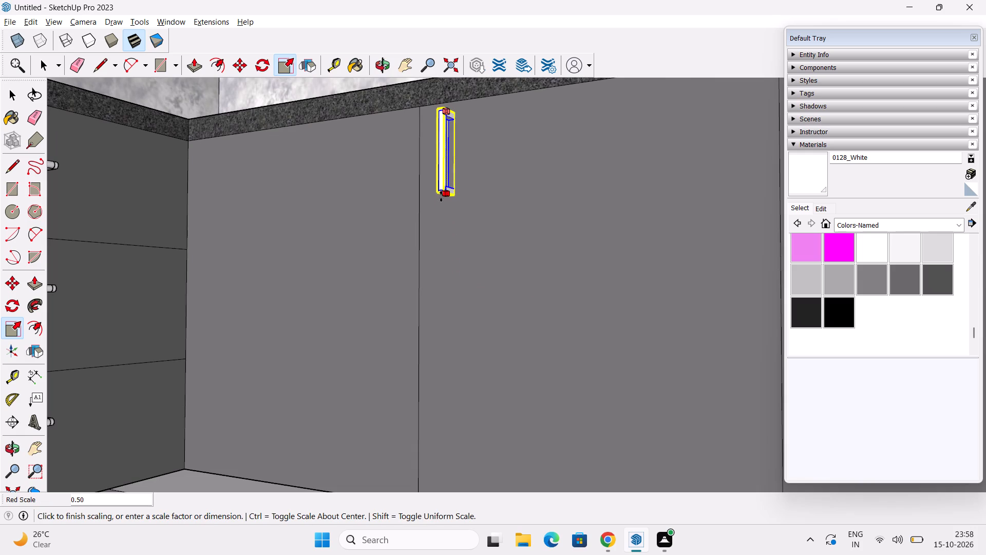
drag(441, 196, 449, 214)
scroll(461, 220, down, 2)
middle_drag(468, 244, 469, 293)
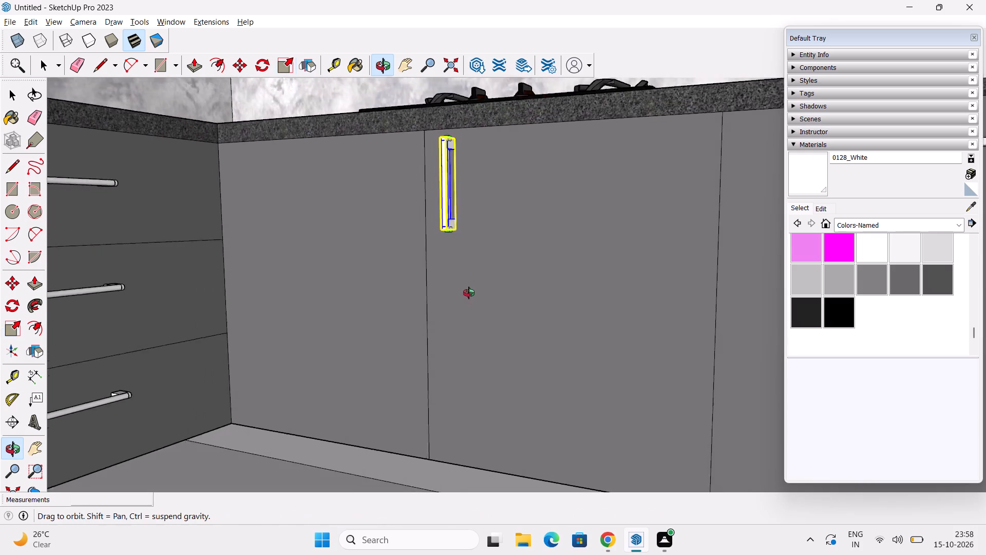
middle_drag(469, 293, 469, 303)
key(space)
drag(224, 430, 228, 425)
Copy the shortened upright handle about 1 1/8" sideways toward the seam between the two base cabinet doors.
middle_drag(411, 311, 247, 276)
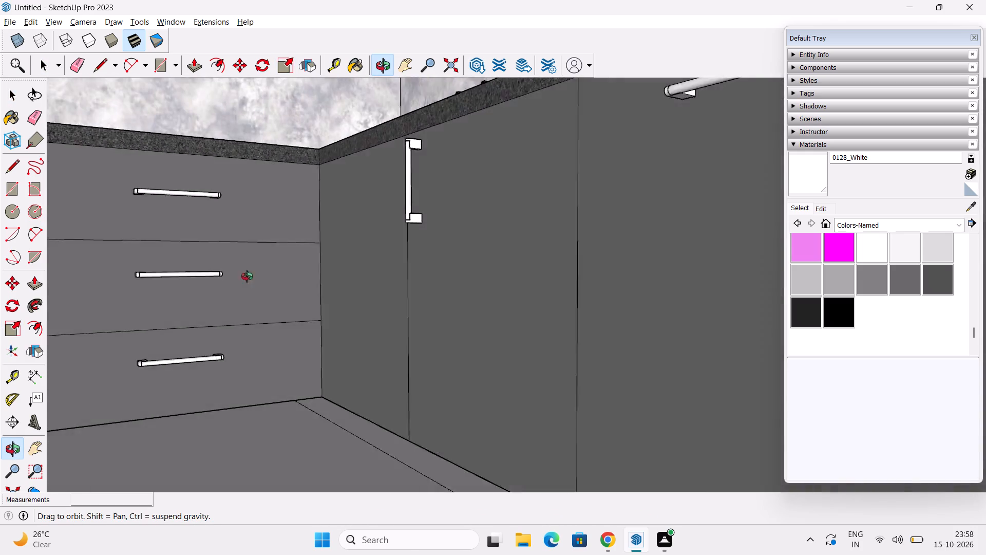
middle_drag(247, 276, 172, 289)
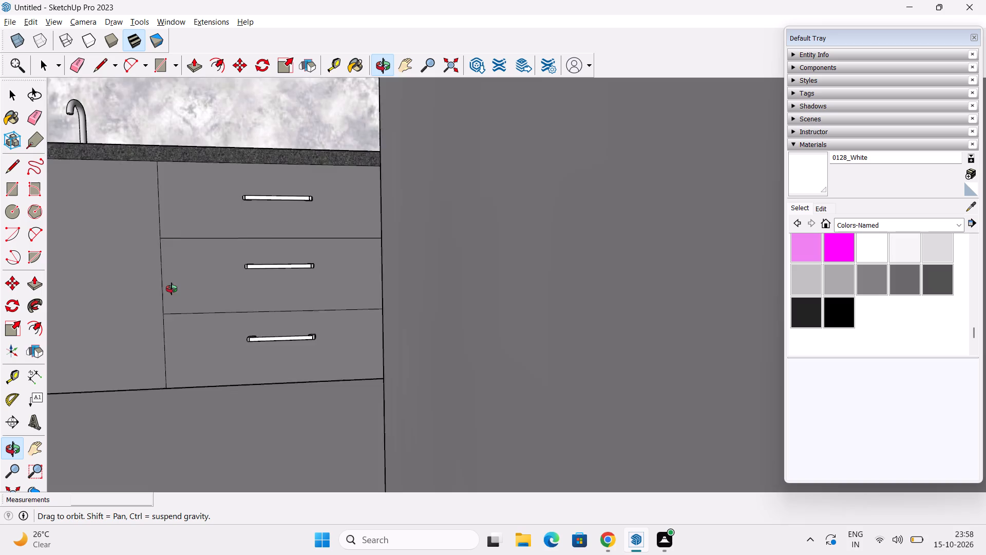
middle_drag(172, 289, 599, 339)
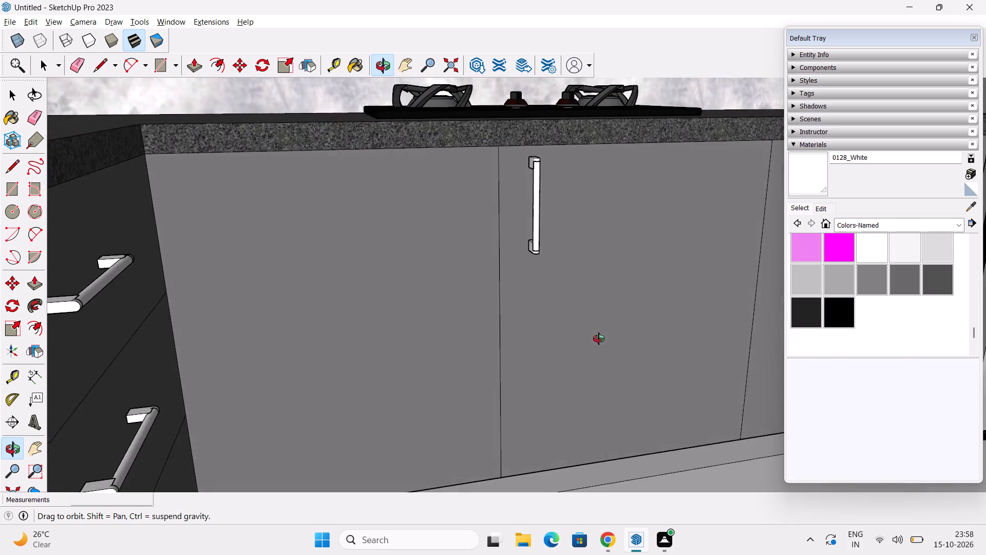
middle_drag(599, 339, 540, 336)
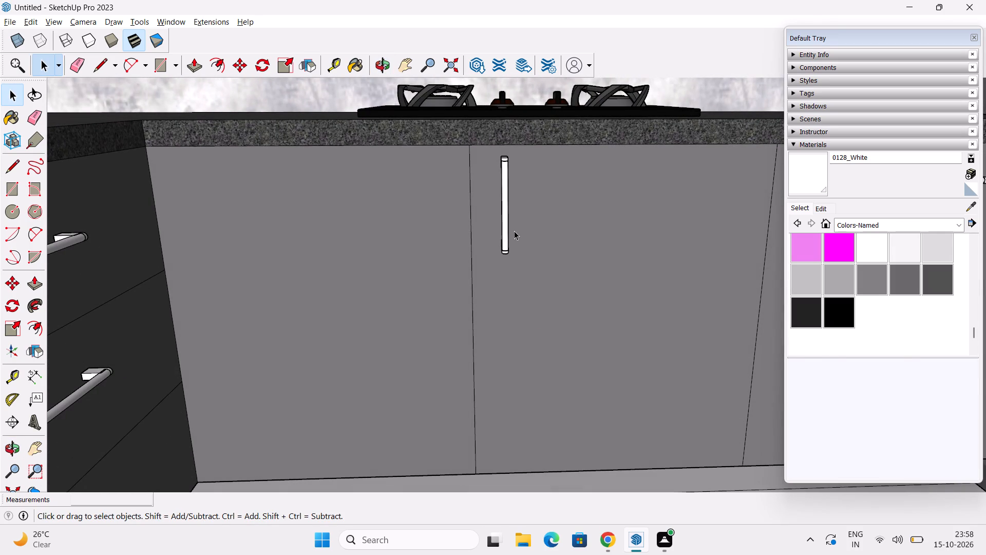
click(506, 229)
middle_drag(526, 267, 496, 280)
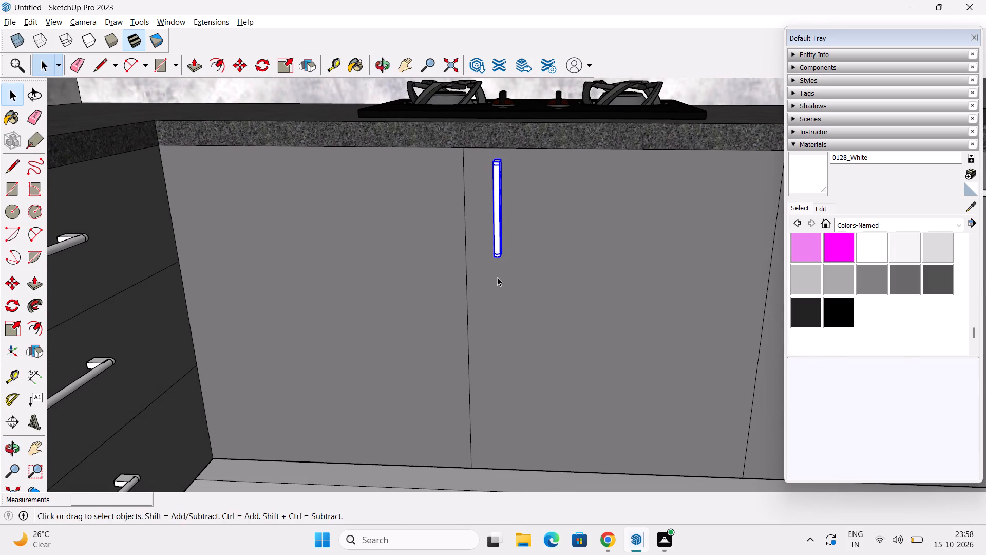
key(m)
middle_drag(499, 279, 583, 255)
scroll(518, 268, up, 2)
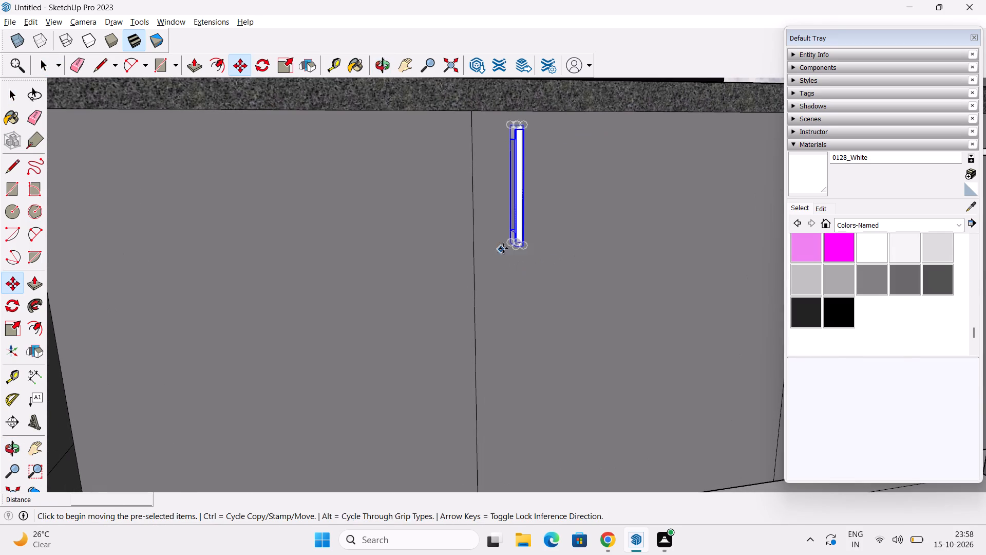
click(507, 246)
click(495, 248)
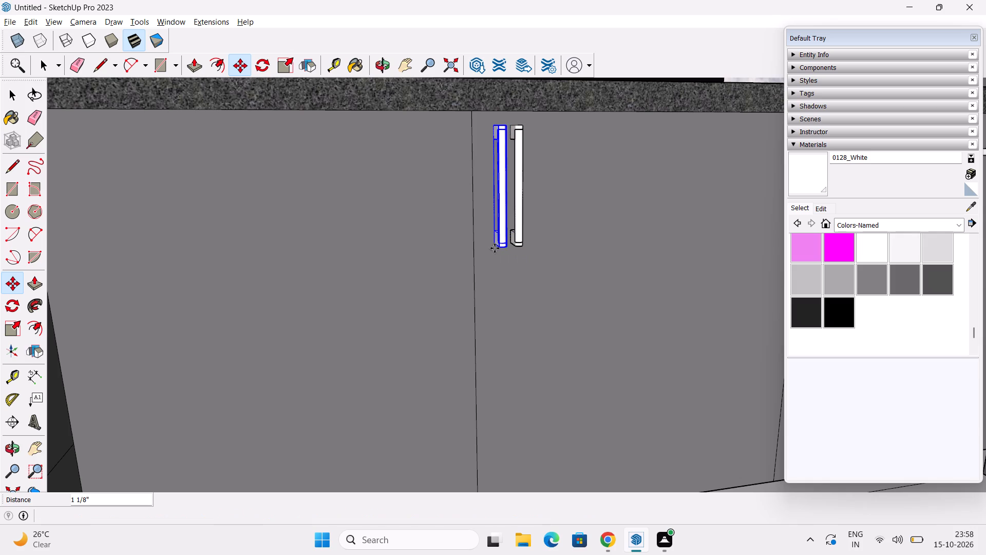
Copy the new handle about 3 3/8" across the seam onto the adjacent door beside the drawers.
click(492, 248)
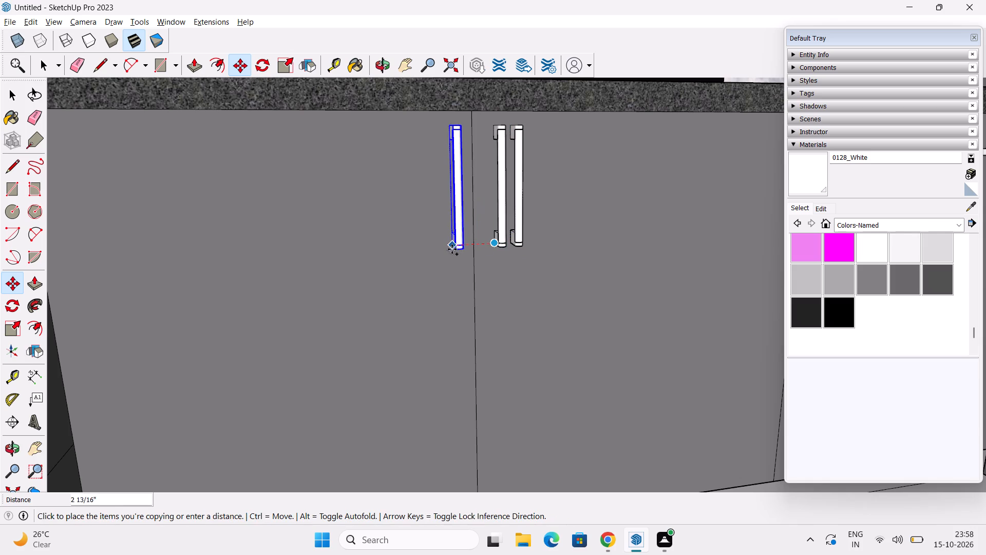
click(445, 252)
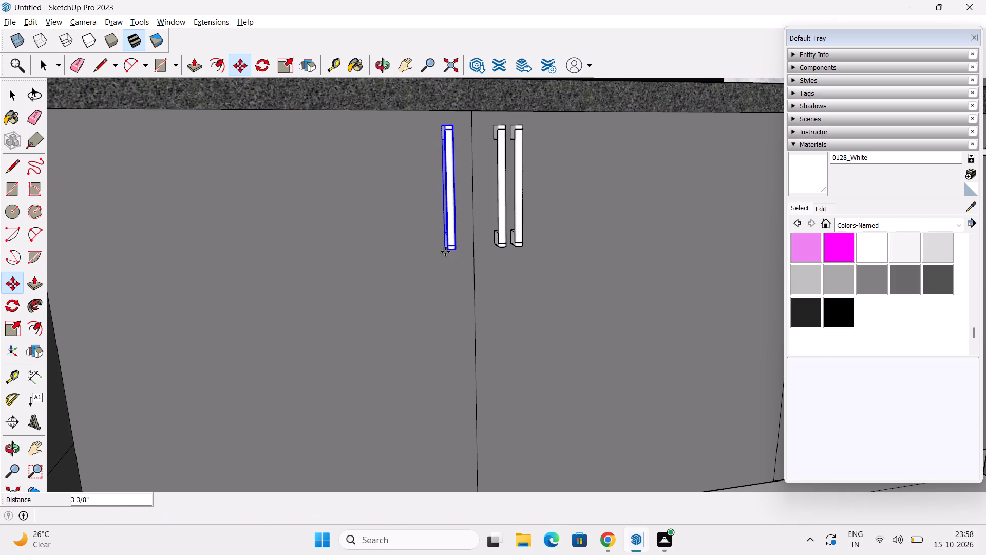
Delete the original upright handle farthest from the door seam, leaving one handle on each door.
middle_drag(500, 265, 451, 271)
key(space)
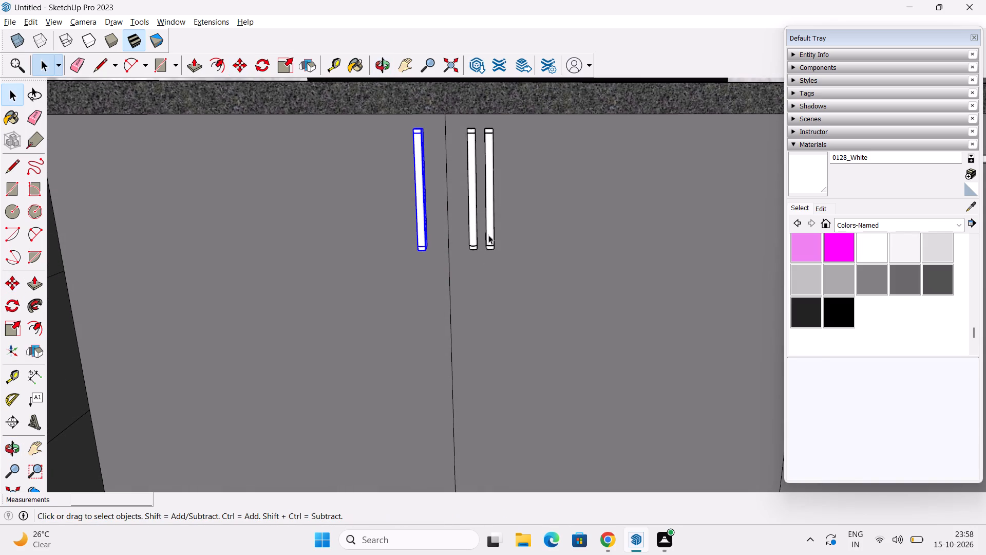
click(489, 234)
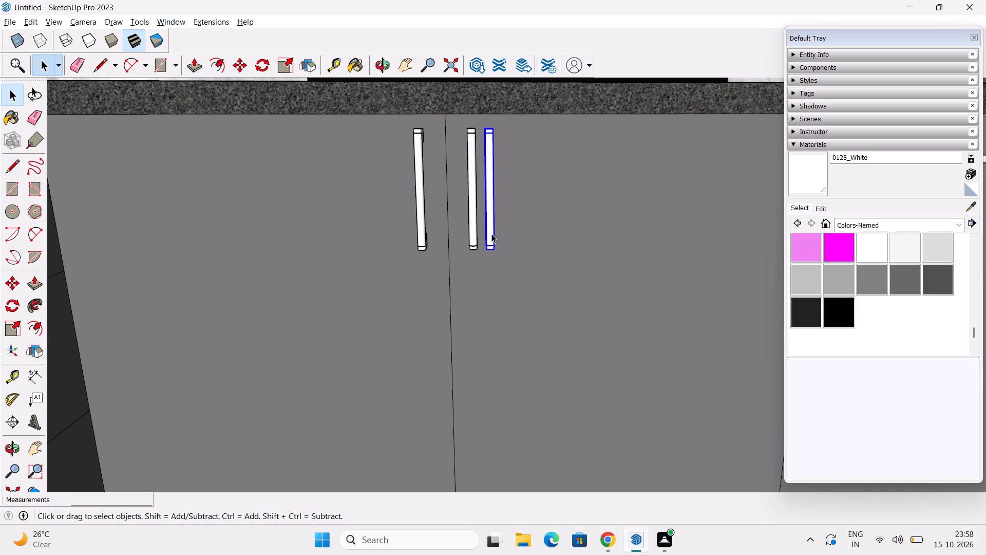
key(Delete)
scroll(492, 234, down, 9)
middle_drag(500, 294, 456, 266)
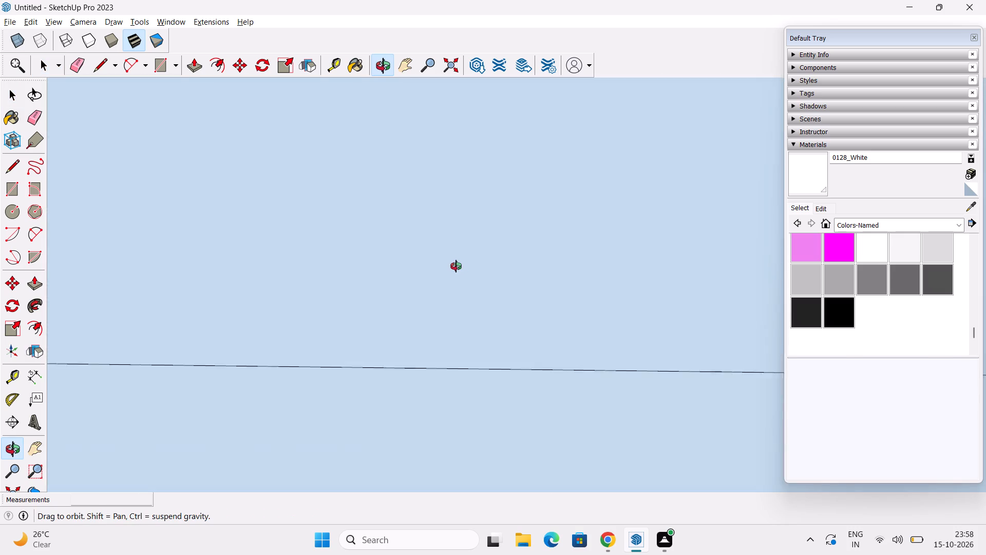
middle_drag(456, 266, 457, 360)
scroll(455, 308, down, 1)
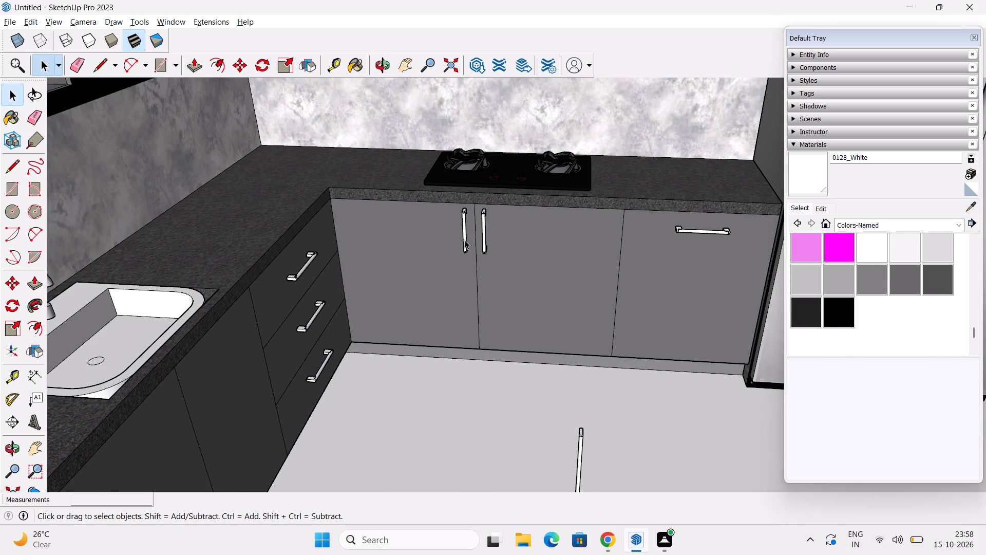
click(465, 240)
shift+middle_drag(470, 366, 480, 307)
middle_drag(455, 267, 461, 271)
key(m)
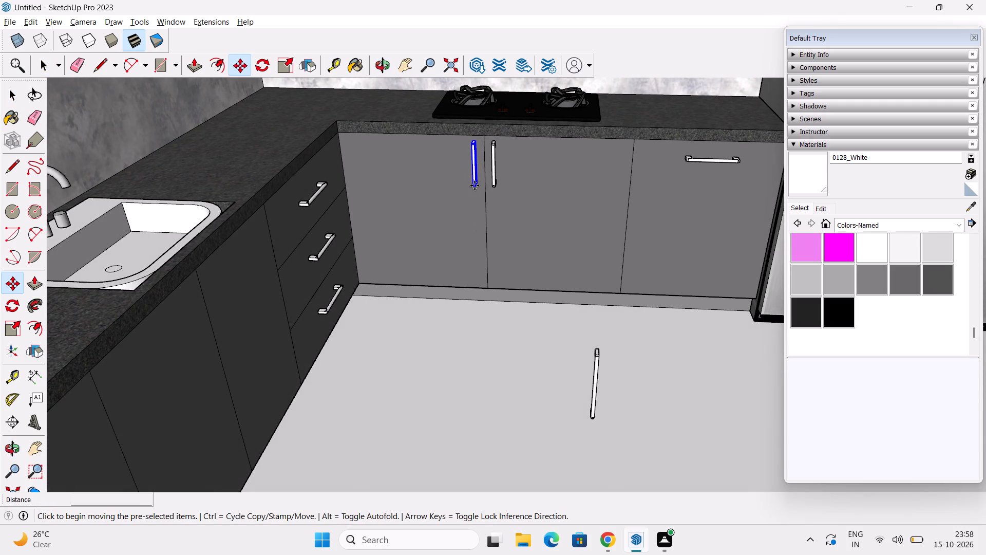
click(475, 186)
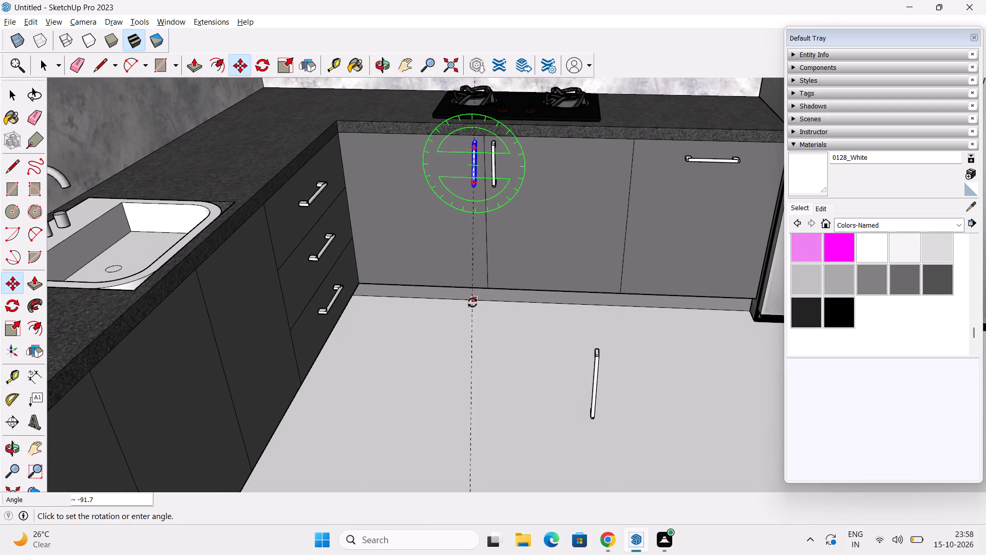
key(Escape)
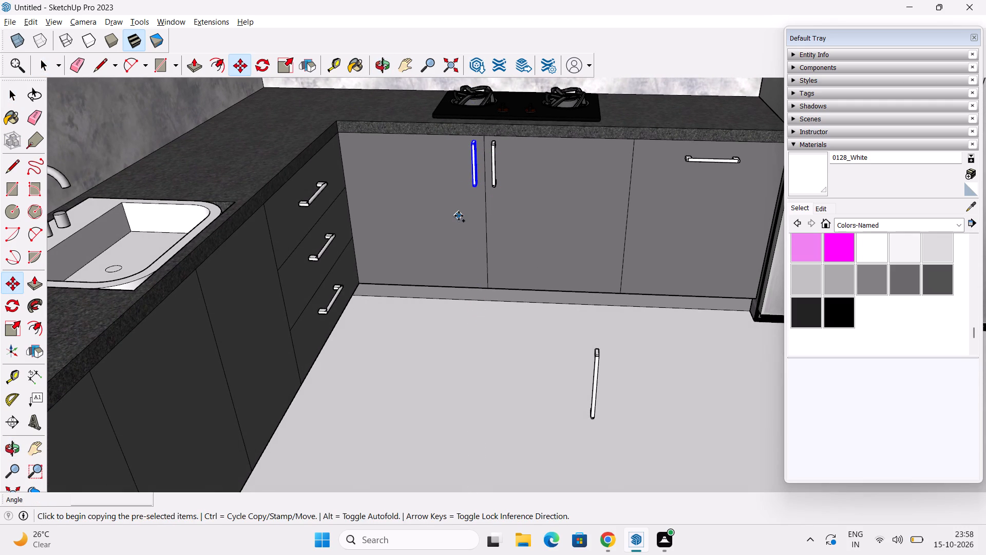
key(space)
Copy the upright handle from the door beside the drawers down to the open floor in front of the cabinets.
click(477, 176)
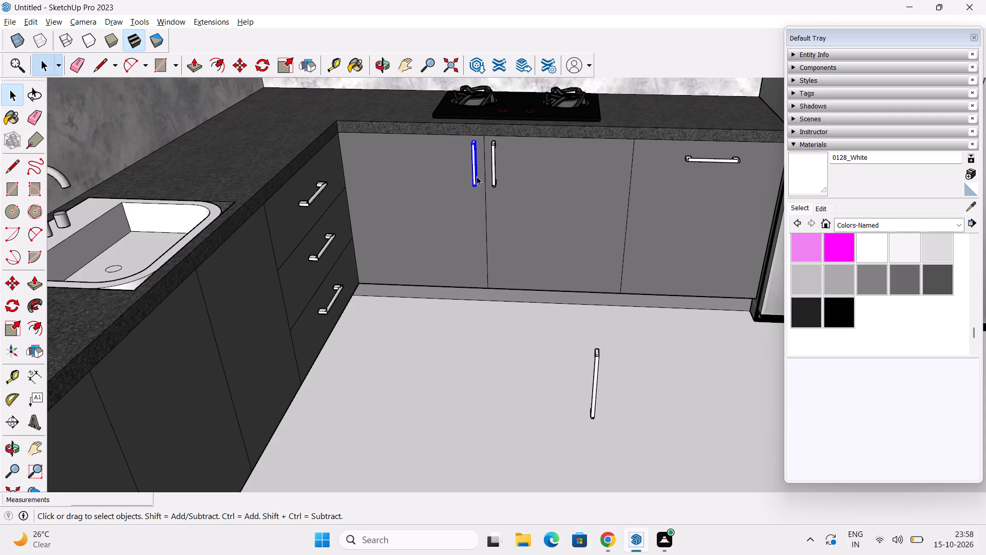
click(472, 175)
key(m)
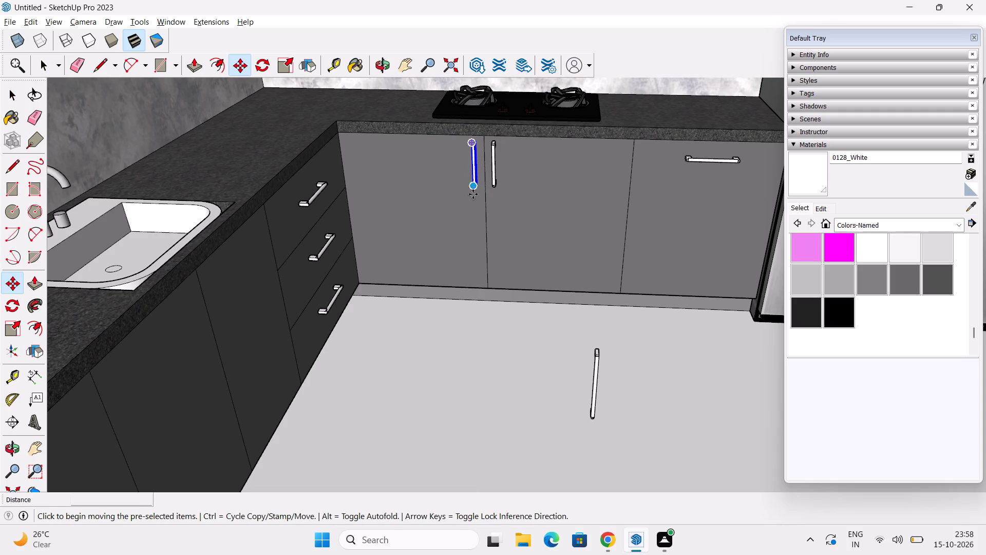
click(472, 188)
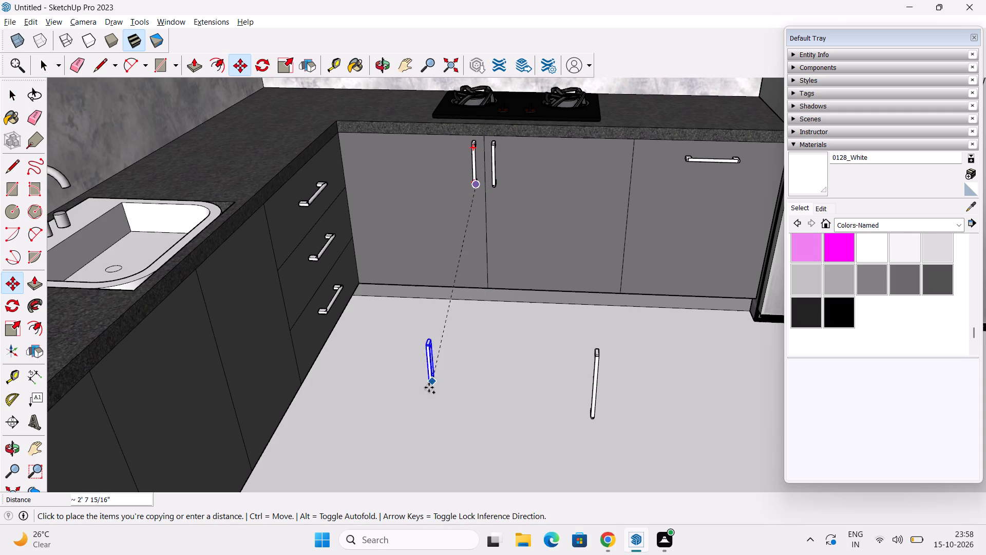
click(423, 400)
Rotate the upright floor copy 90 degrees about the blue axis around its base, and deselect it.
middle_drag(452, 407, 348, 416)
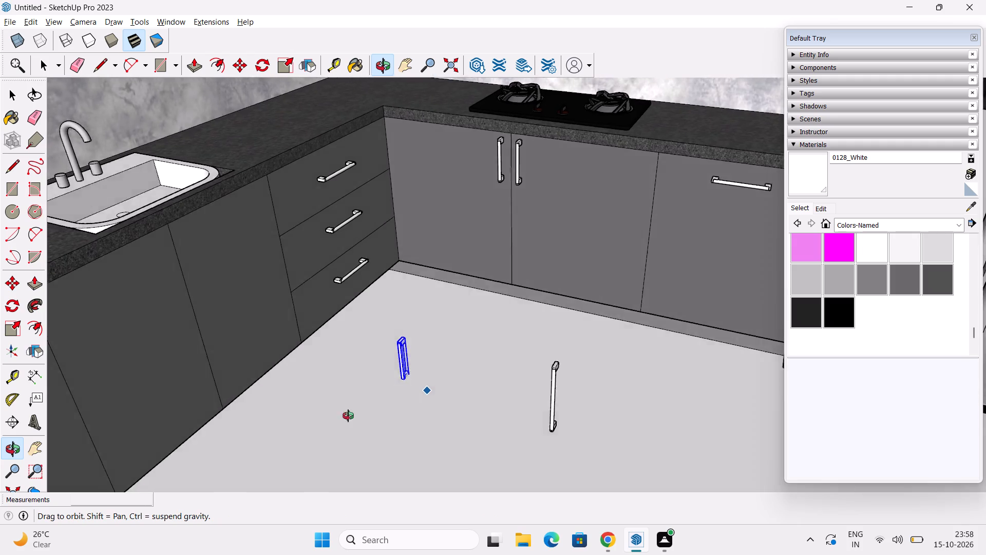
middle_drag(348, 416, 274, 418)
scroll(404, 368, up, 11)
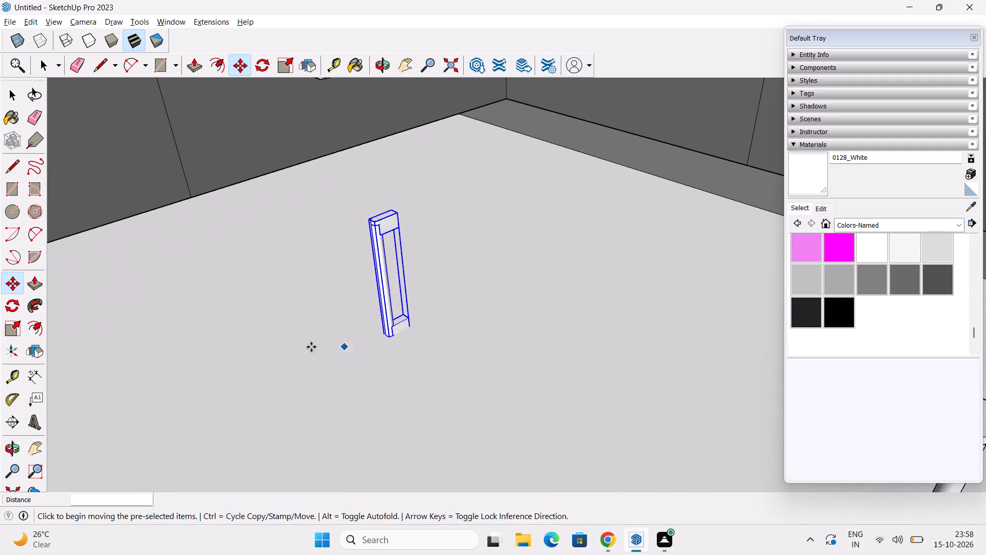
click(14, 312)
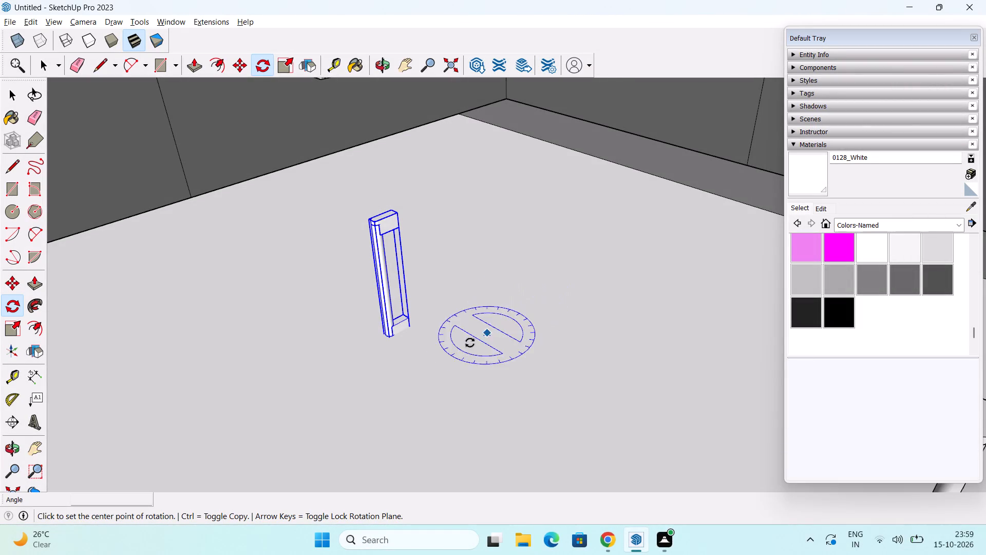
click(399, 341)
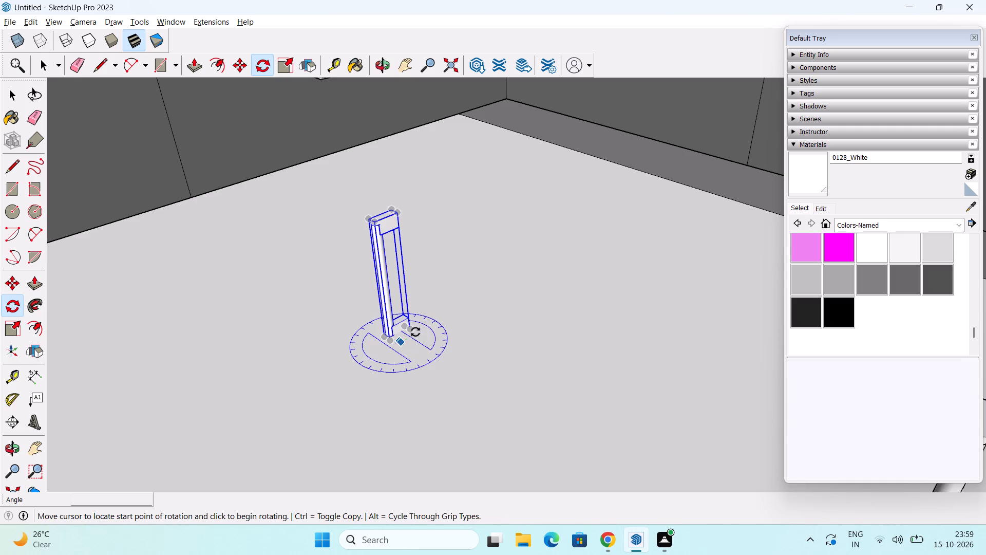
click(421, 327)
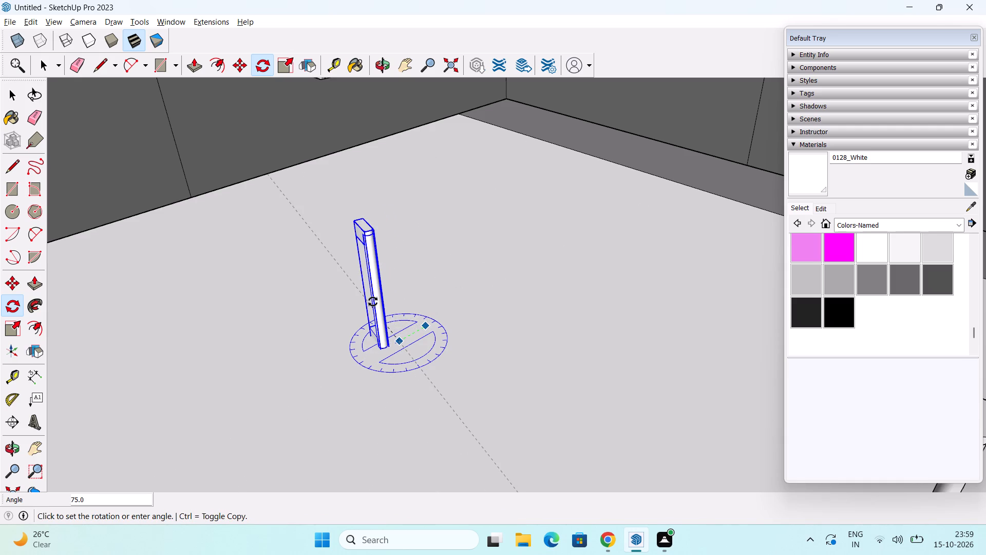
text(90)
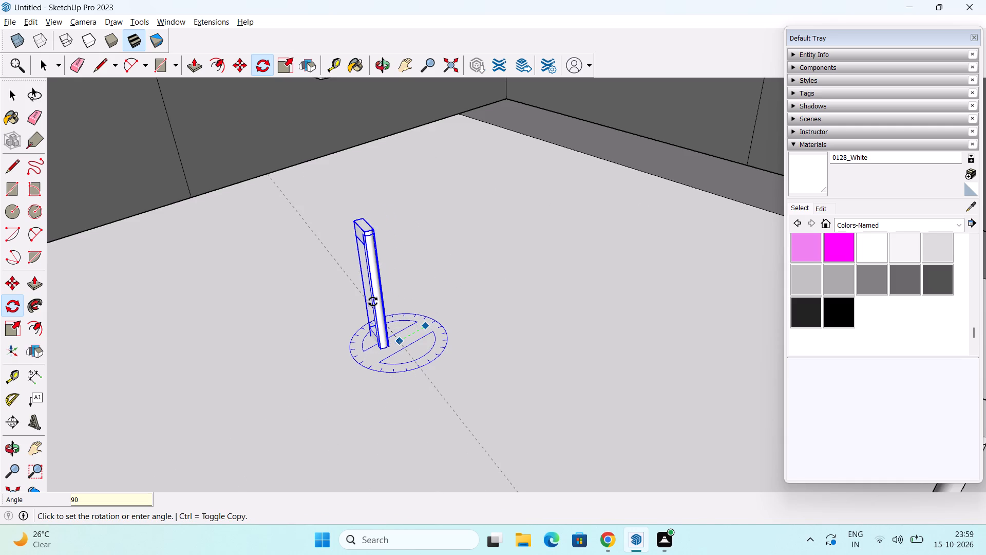
key(Return)
key(space)
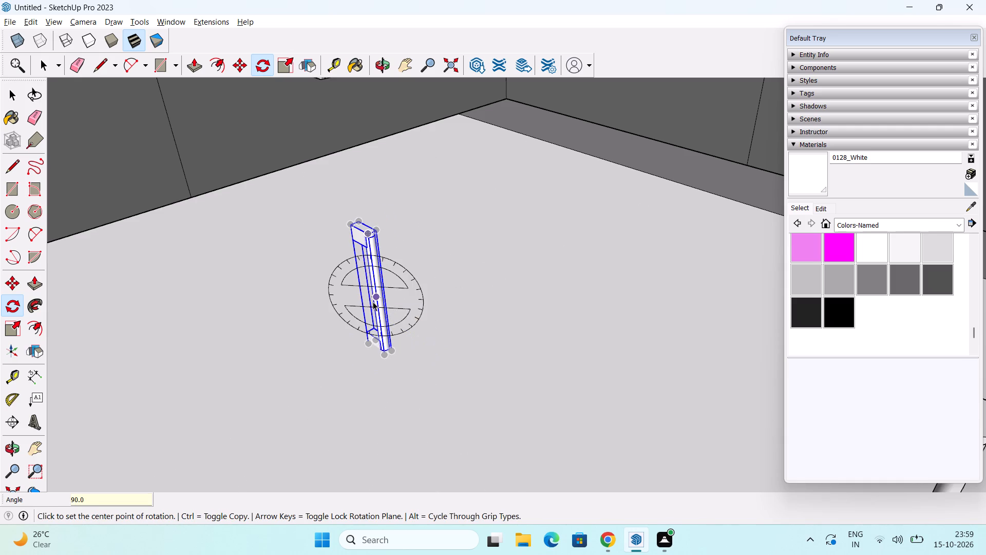
click(295, 355)
Copy the rotated floor handle about 7' 6" onto the outermost sink-side upper cabinet door, near its lower edge beside the door seam.
middle_drag(361, 318, 415, 299)
click(389, 235)
middle_drag(393, 247, 403, 270)
key(m)
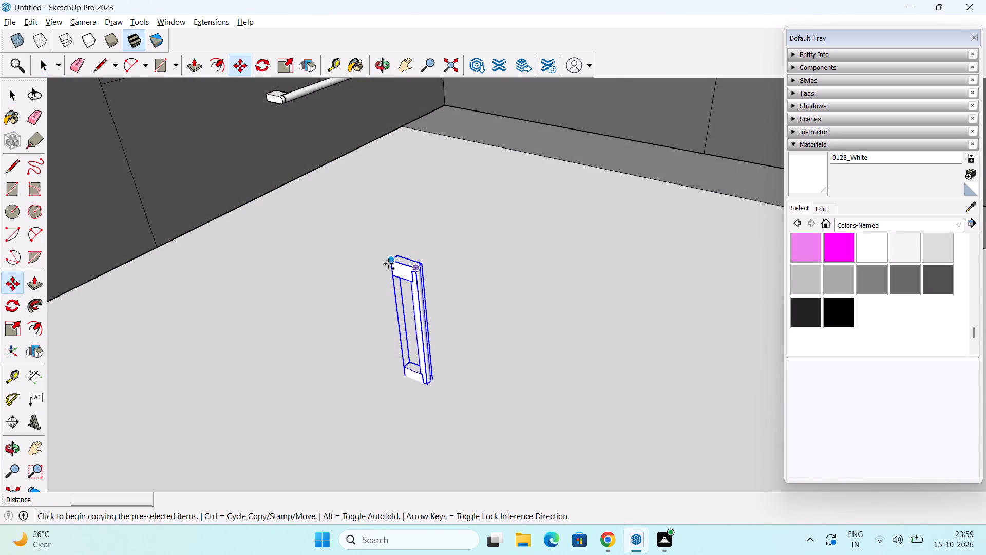
click(388, 264)
scroll(336, 178, down, 3)
middle_drag(338, 181, 409, 353)
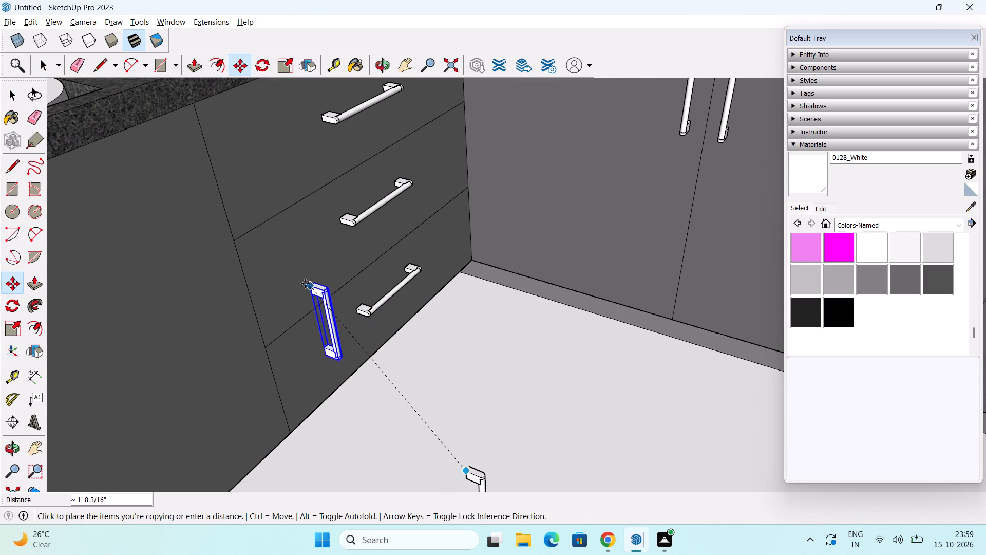
shift+middle_drag(289, 250, 392, 431)
scroll(406, 400, down, 13)
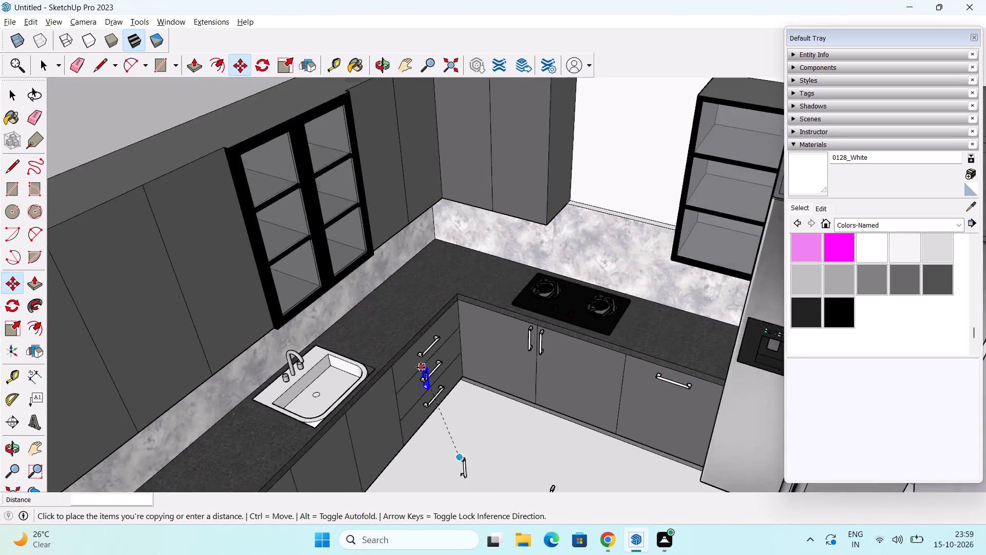
scroll(421, 367, down, 5)
shift+middle_drag(421, 368, 477, 363)
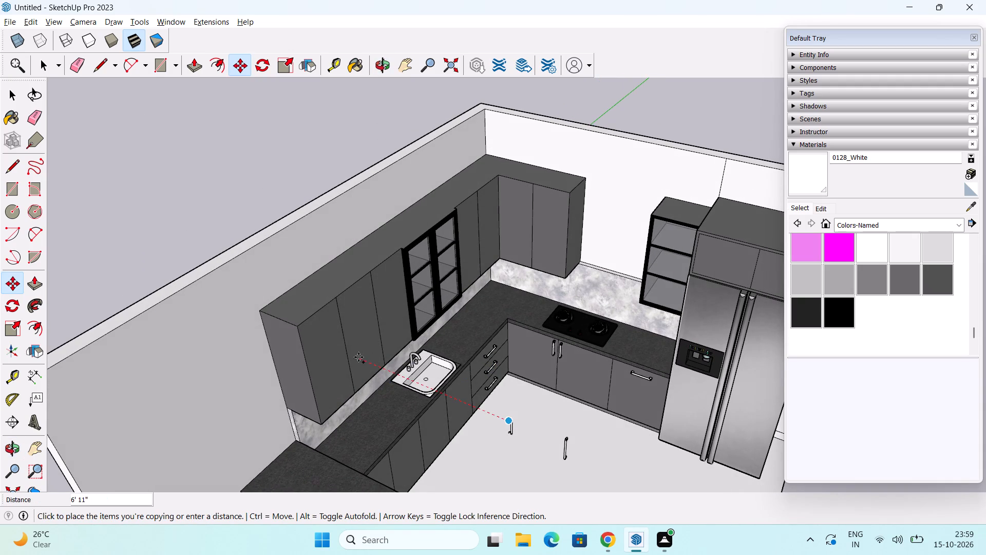
scroll(332, 372, up, 1)
middle_drag(336, 371, 311, 371)
scroll(331, 376, up, 5)
middle_drag(342, 374, 280, 354)
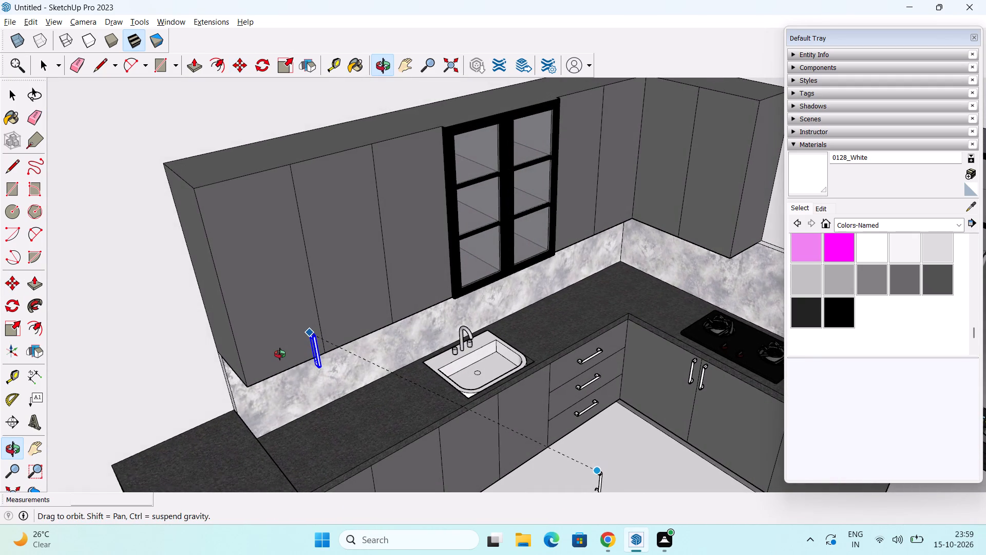
middle_drag(280, 354, 290, 359)
scroll(296, 350, up, 3)
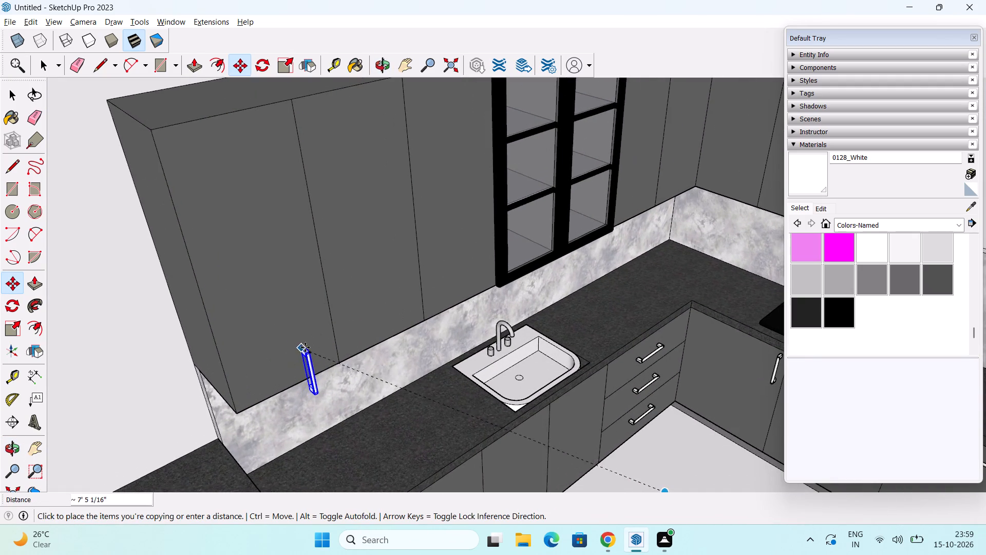
middle_drag(316, 322, 278, 309)
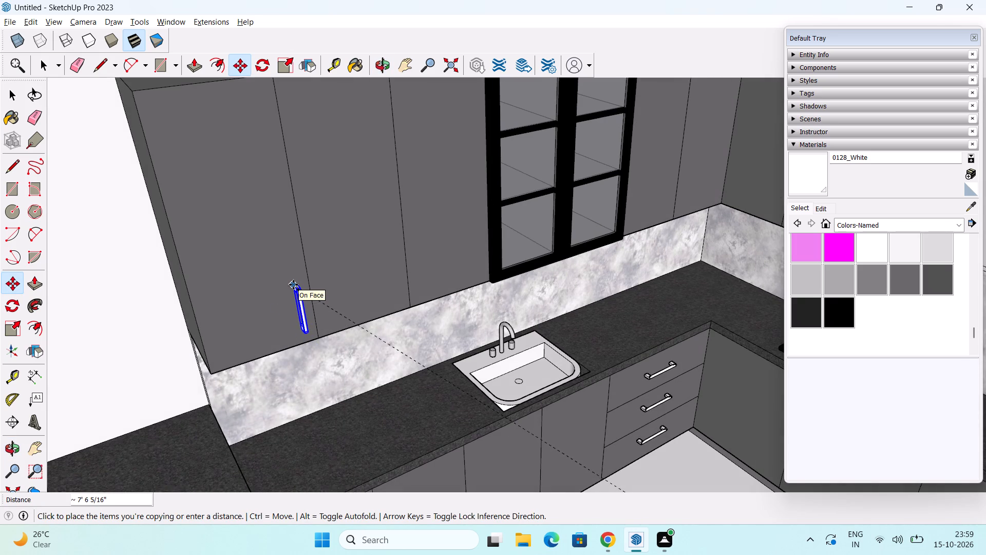
scroll(295, 285, up, 2)
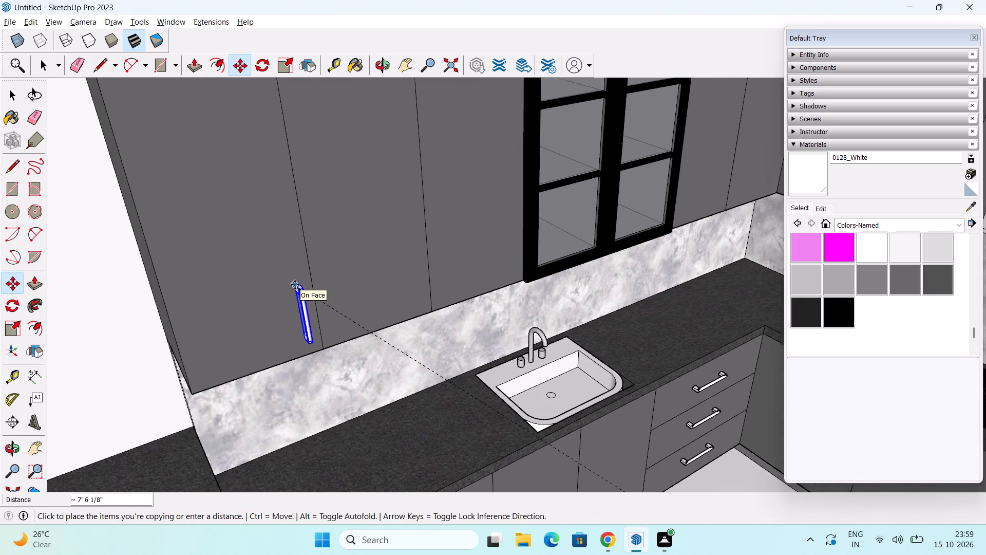
middle_drag(295, 285, 261, 286)
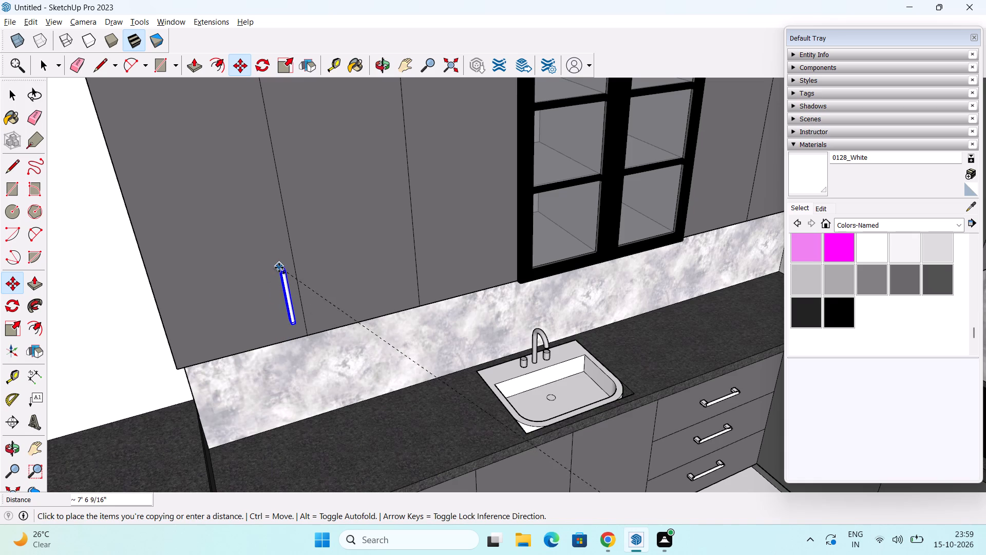
click(280, 269)
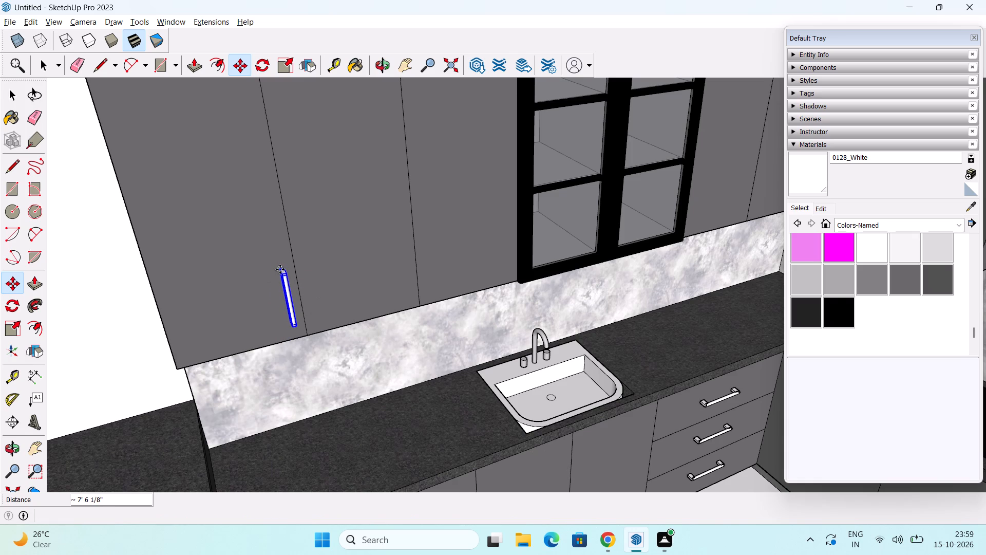
Copy that upper handle about 3 3/16" across the seam onto the second upper door.
click(280, 269)
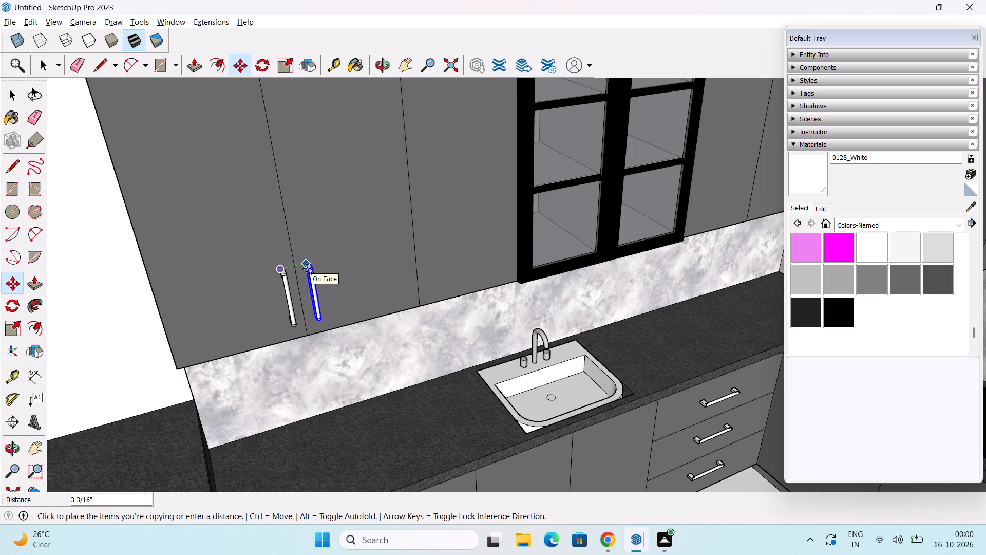
click(306, 268)
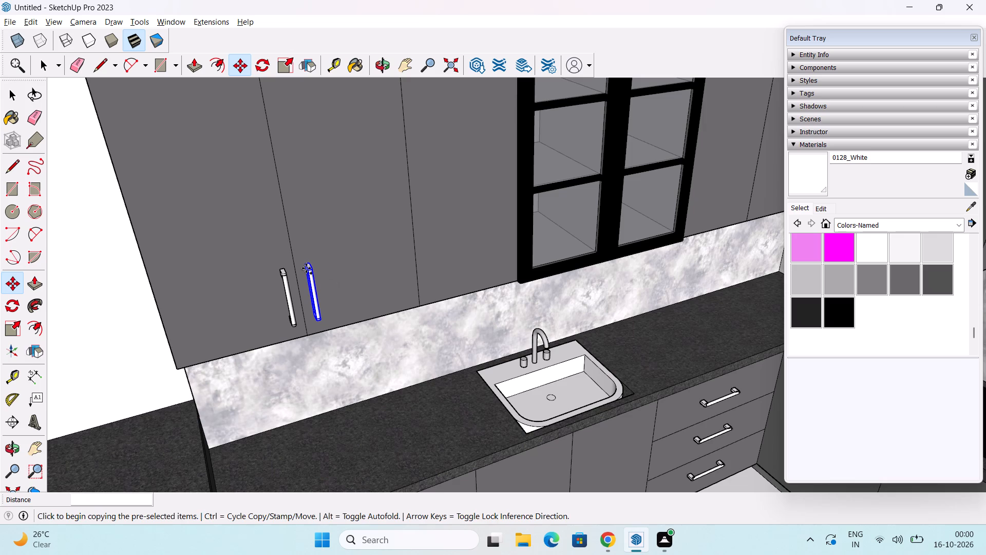
Add a handle pair at the next upper door seam, copying 1' 3/4" along the second door and about 2 15/16" across the seam.
click(306, 268)
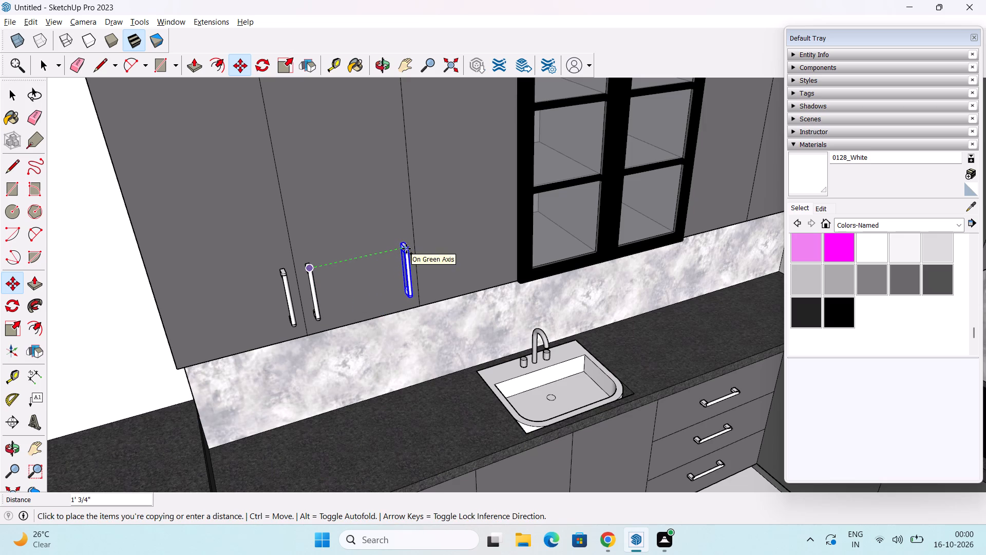
click(406, 249)
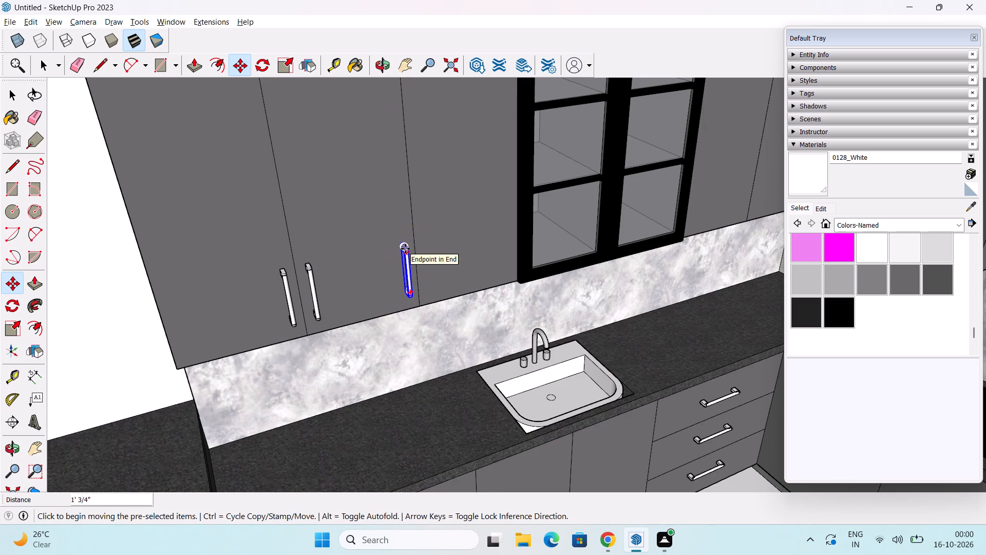
click(405, 245)
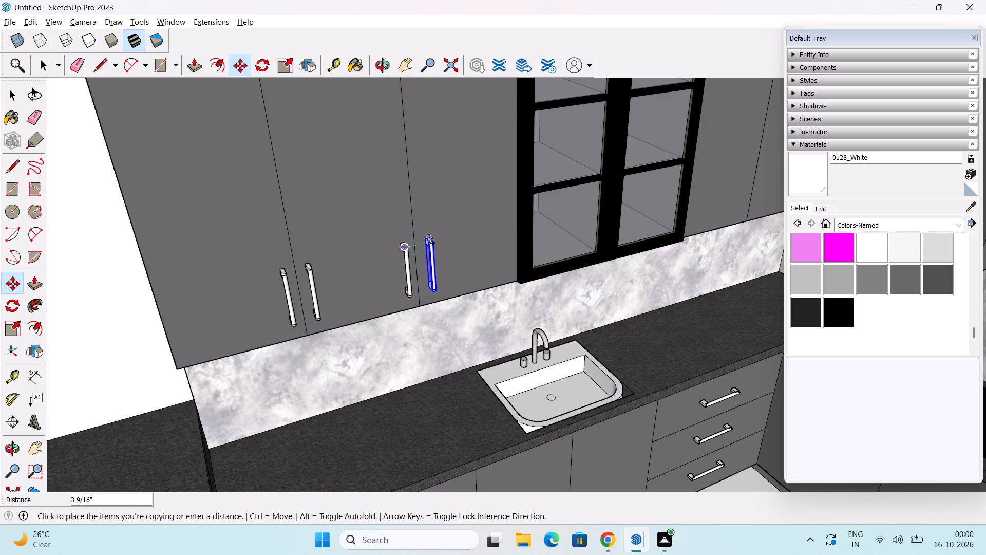
scroll(430, 238, up, 1)
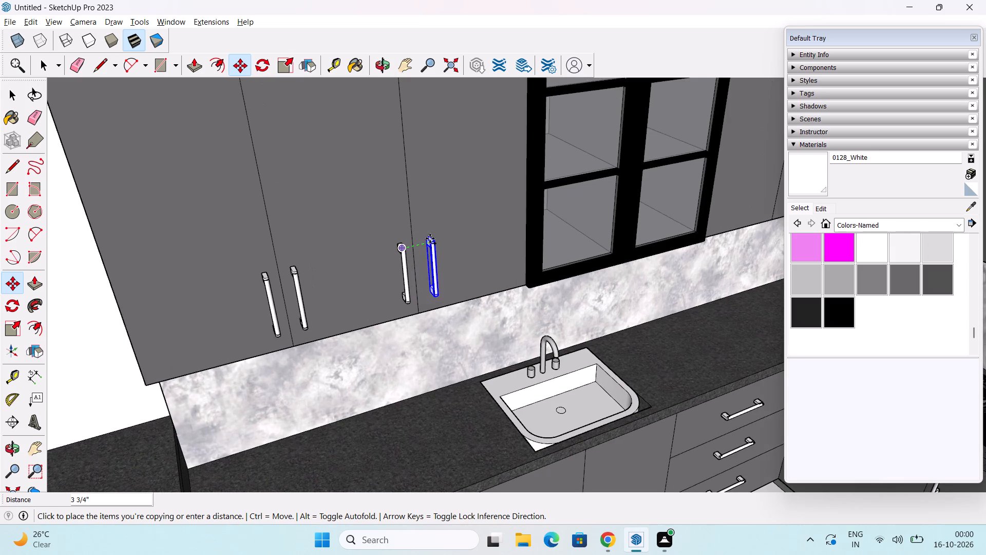
middle_drag(430, 238, 390, 232)
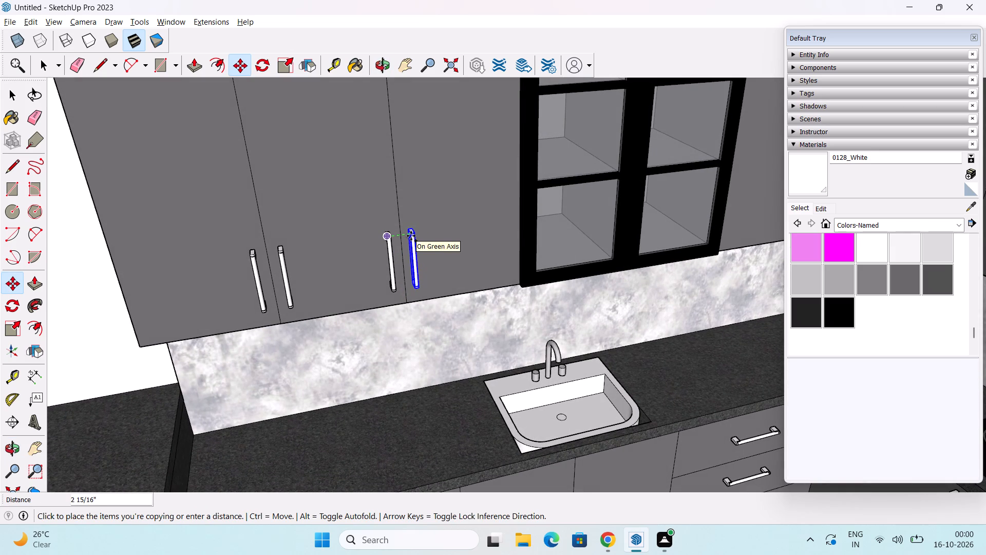
click(411, 236)
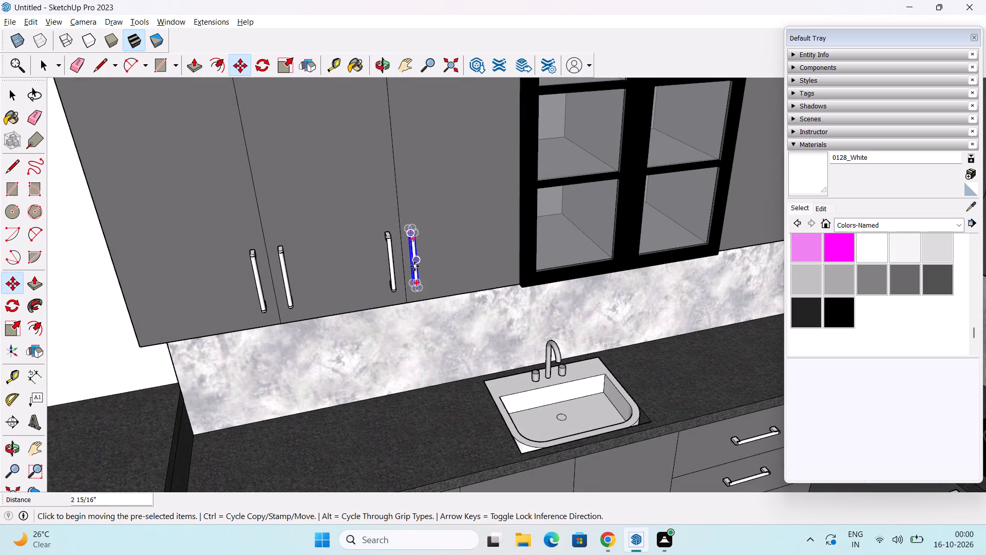
Copy the third upper door's handle about 5' 1" past the glass cabinet onto the upper door before the corner door, beside their seam.
middle_drag(417, 261, 472, 294)
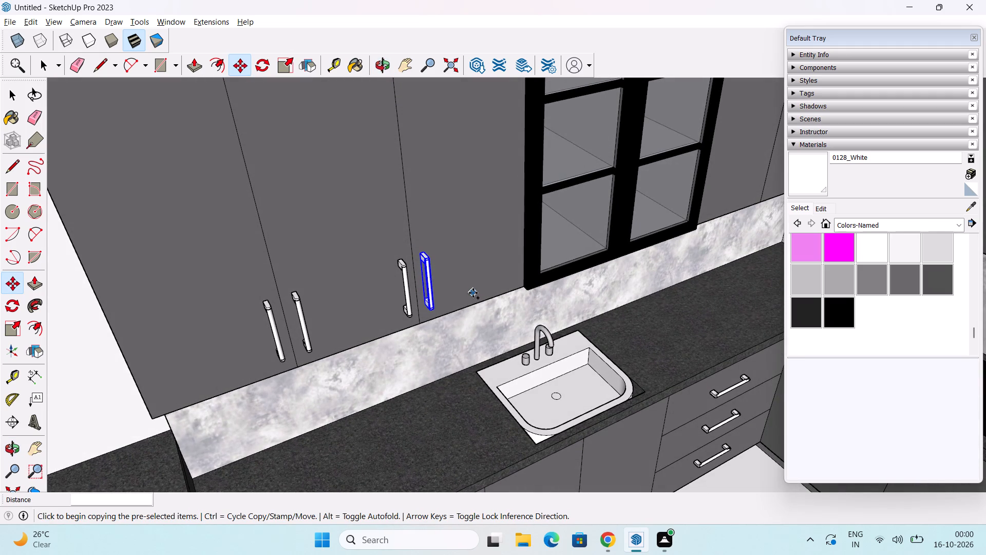
shift+middle_drag(473, 293, 431, 327)
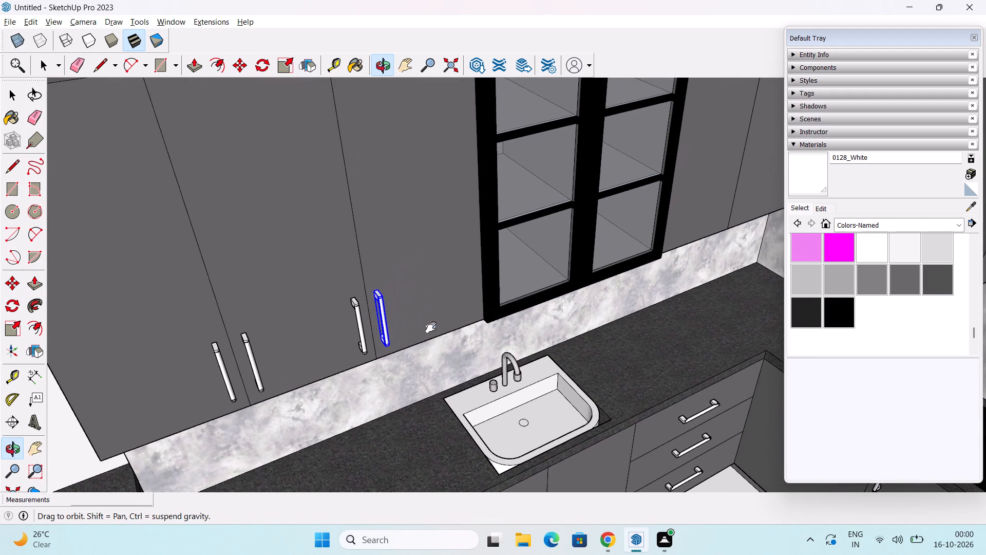
shift+middle_drag(431, 327, 430, 328)
click(374, 292)
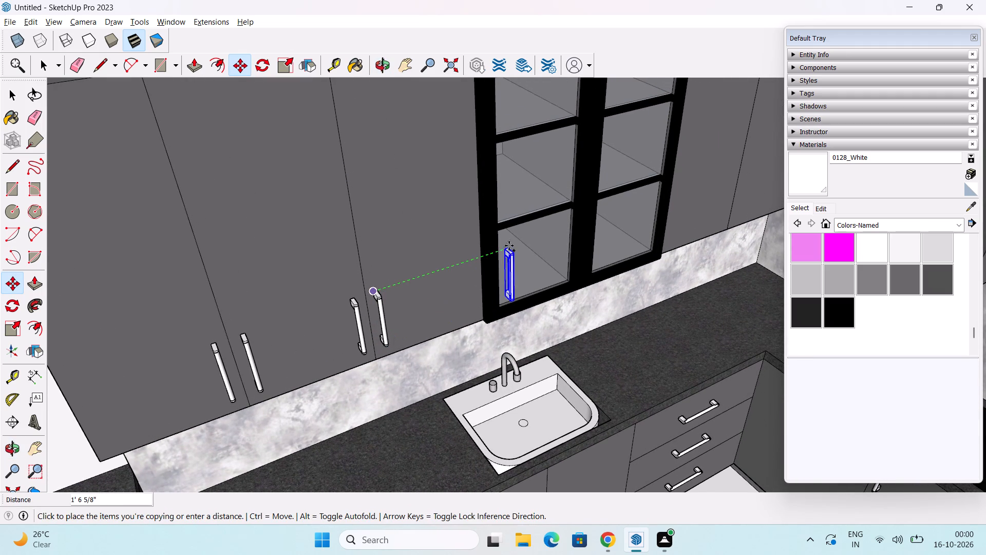
middle_drag(531, 246, 357, 310)
shift+middle_drag(489, 273, 378, 318)
scroll(430, 298, up, 3)
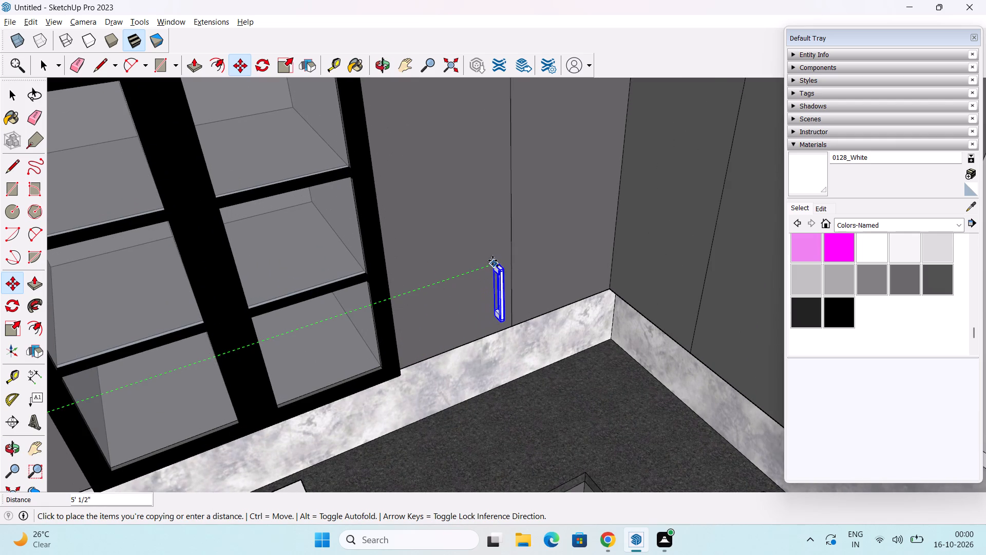
click(496, 258)
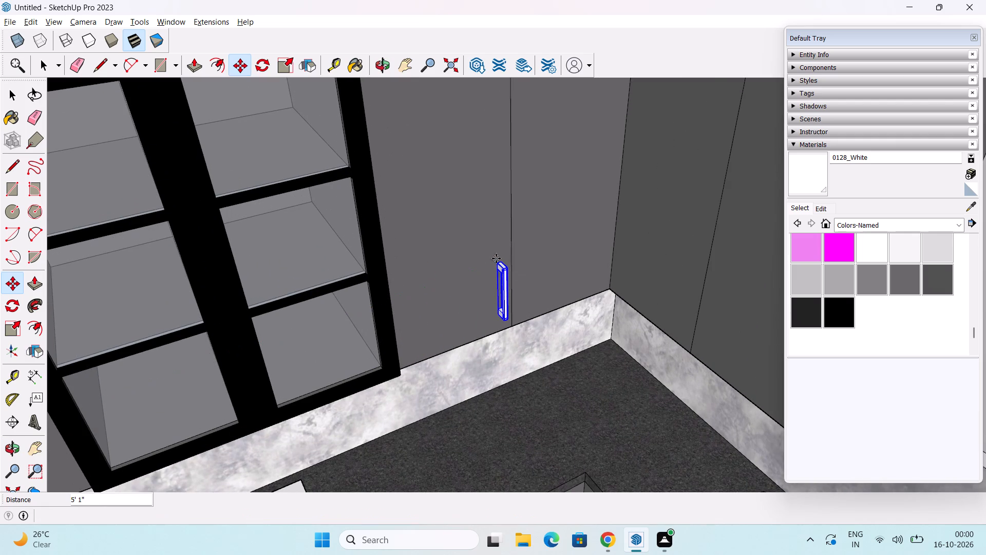
Copy the new handle about 3 9/16" across the seam onto the corner upper door.
click(496, 258)
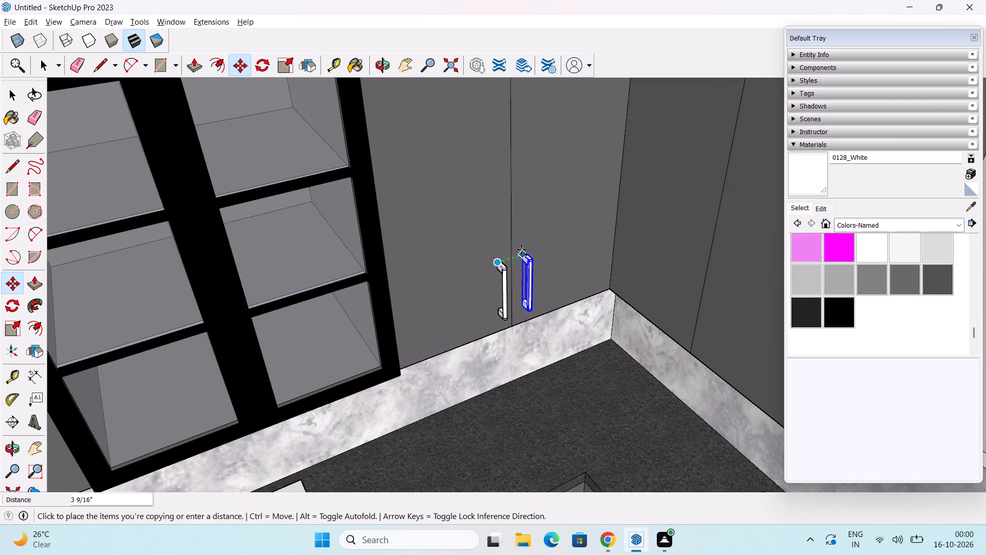
click(520, 250)
Copy the corner upper door's handle down to the top of the base door under the sink, beside the middle seam, about 5' 1" away.
middle_drag(522, 305, 420, 264)
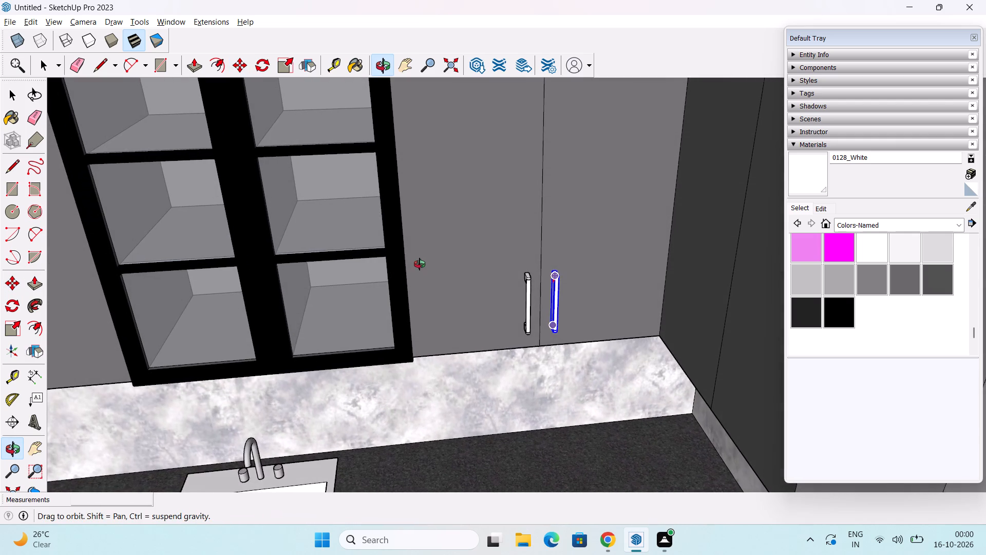
middle_drag(420, 264, 562, 369)
scroll(565, 364, down, 4)
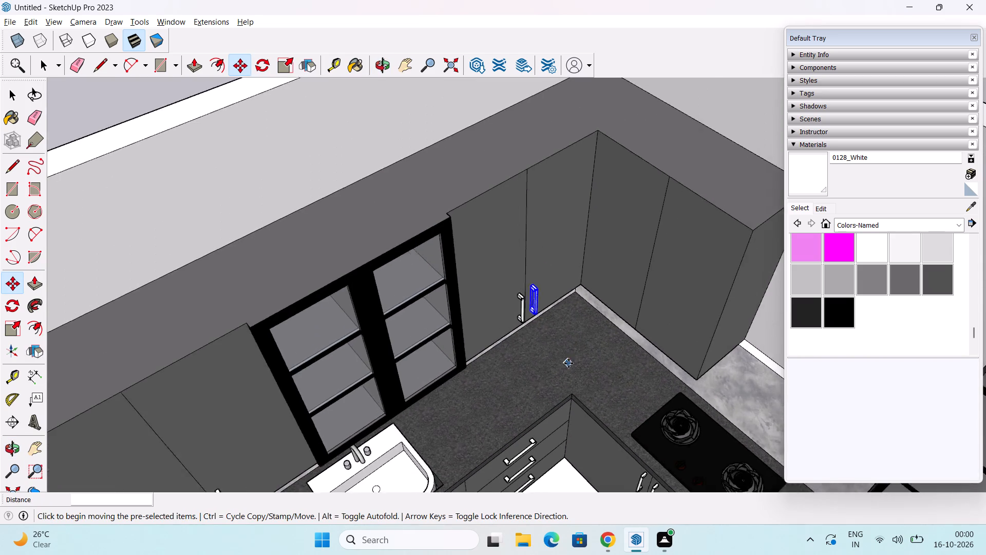
scroll(568, 363, down, 1)
scroll(579, 377, up, 1)
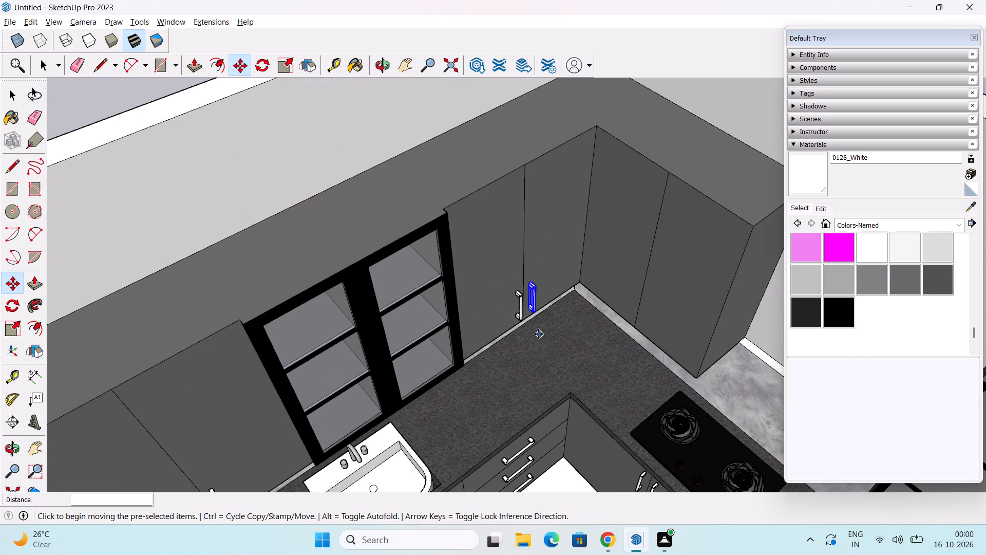
scroll(537, 330, up, 3)
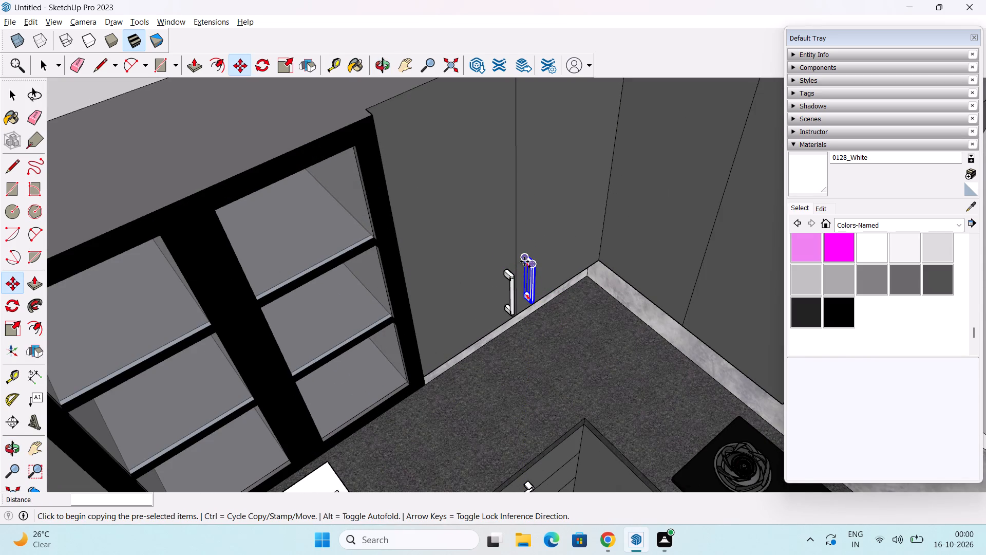
click(524, 261)
scroll(497, 365, down, 2)
middle_drag(484, 373, 532, 290)
shift+scroll(536, 287, down, 3)
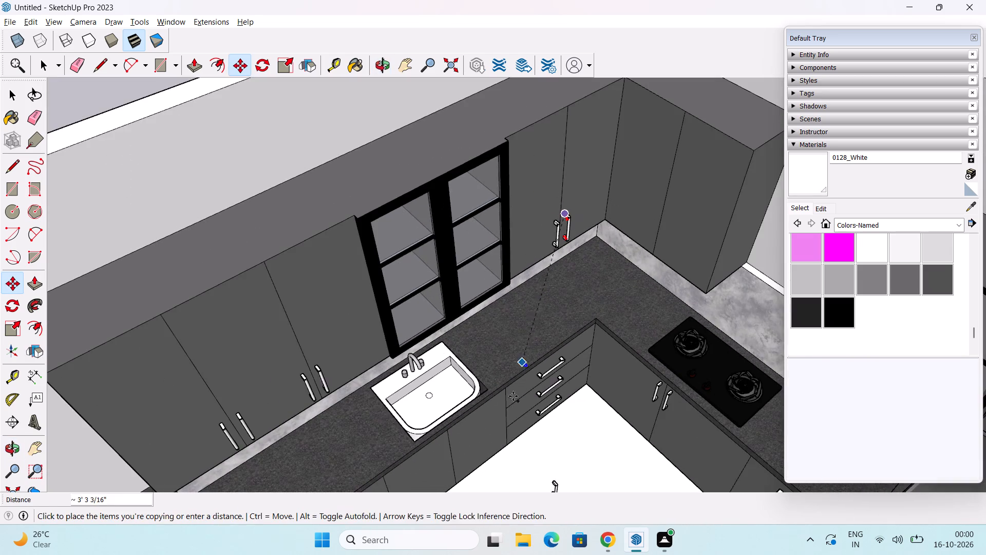
shift+middle_drag(497, 414, 526, 344)
middle_drag(511, 394, 422, 388)
scroll(418, 378, up, 2)
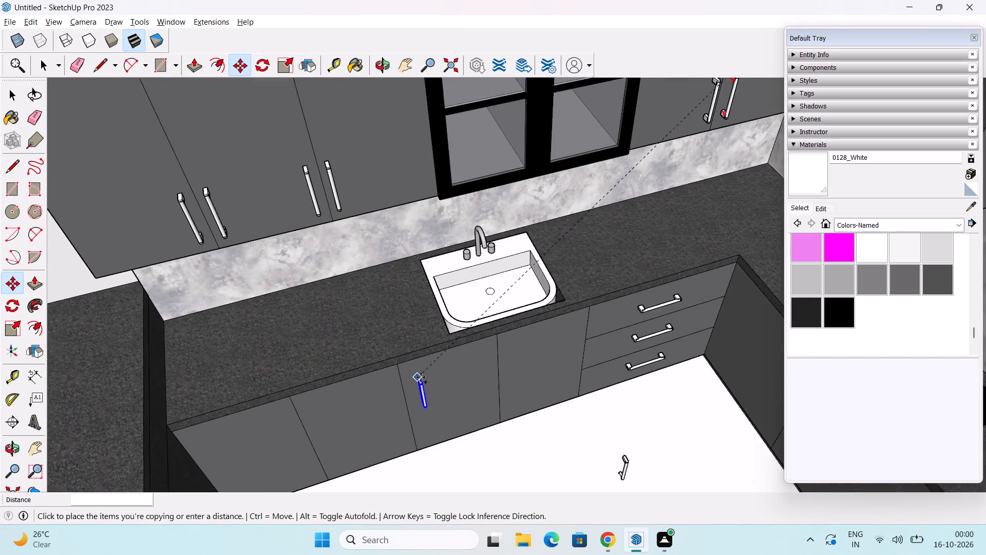
scroll(421, 377, up, 2)
shift+middle_drag(444, 390, 446, 350)
scroll(497, 343, up, 2)
middle_drag(492, 358, 484, 314)
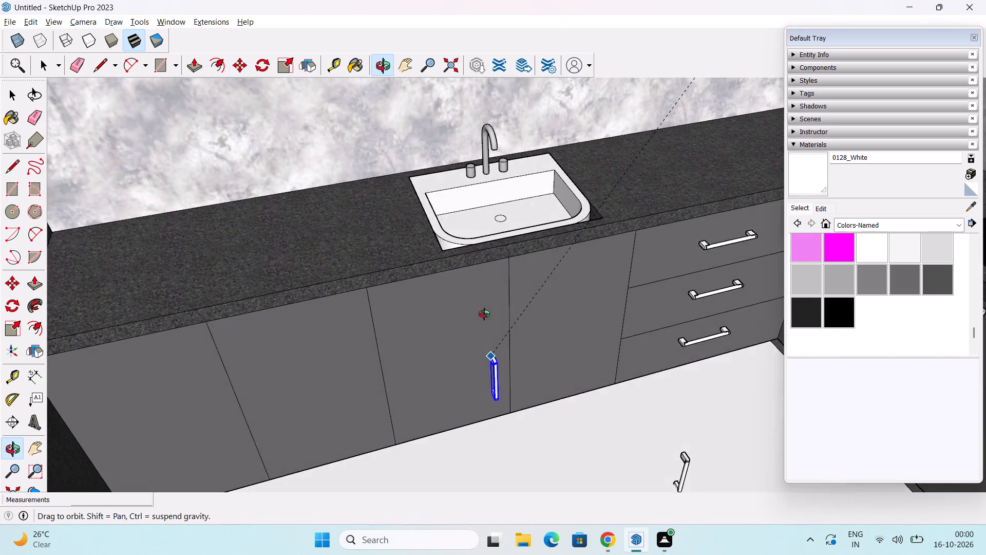
middle_drag(484, 314, 464, 297)
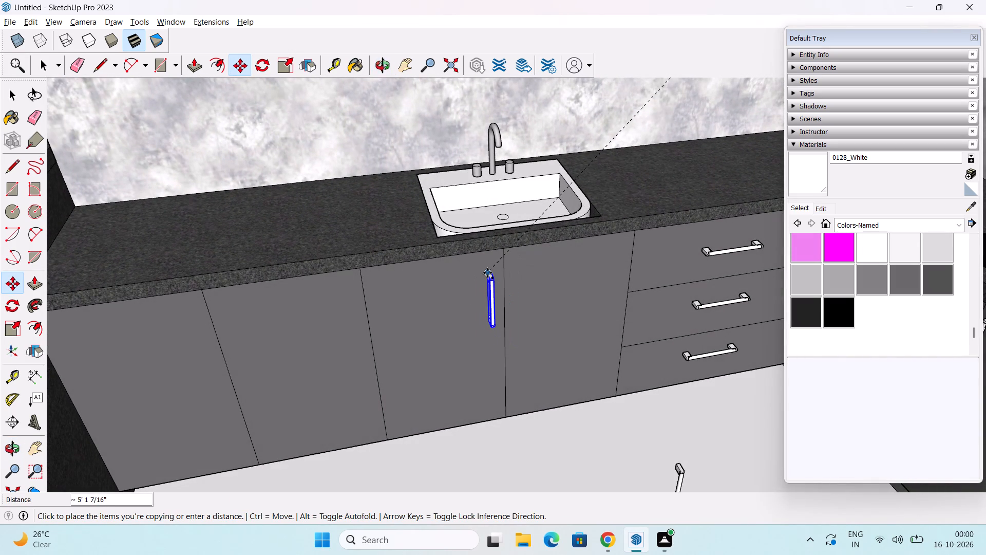
click(488, 269)
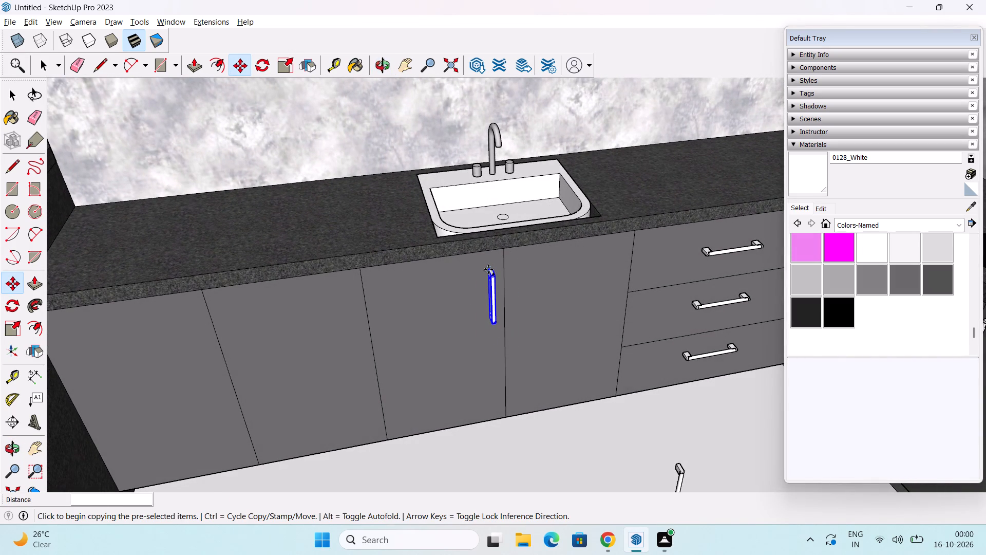
Copy the sink base door's handle about 3 5/16" across the middle seam onto the adjacent base door.
click(488, 270)
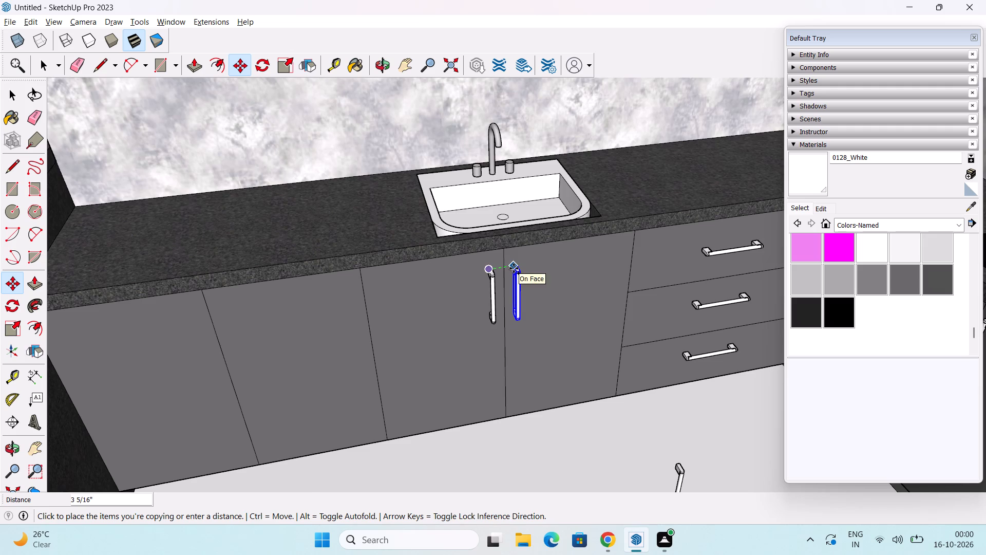
scroll(514, 268, up, 2)
middle_drag(516, 279, 476, 251)
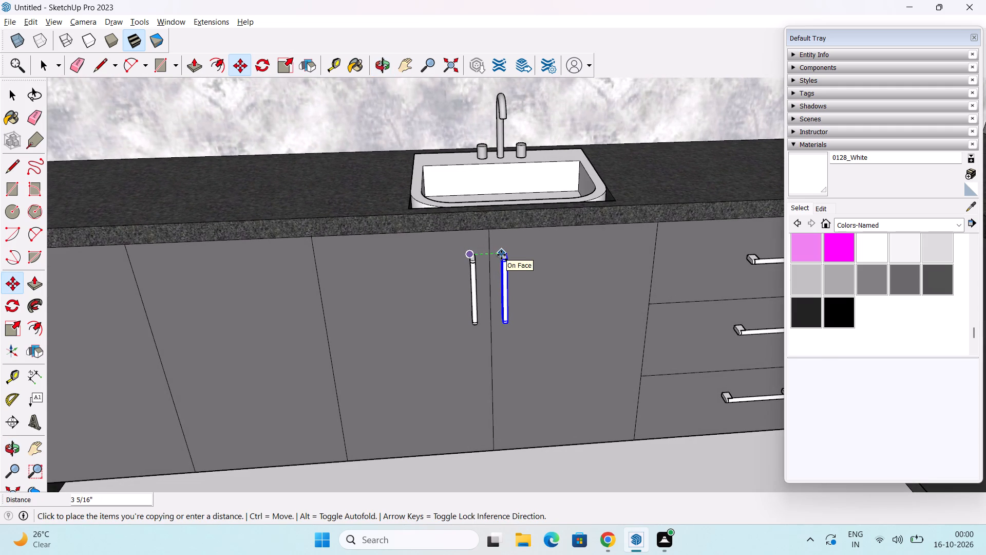
click(501, 255)
Copy the handle about 2' 11 13/16" along the sink run onto the second base door from the peninsula, beside the end door's seam.
click(501, 255)
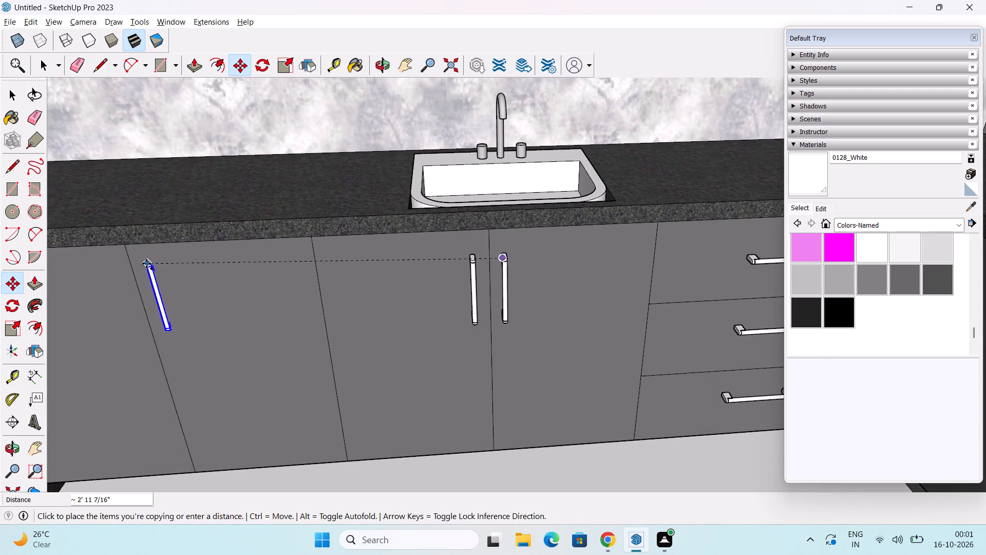
shift+middle_drag(145, 264, 365, 284)
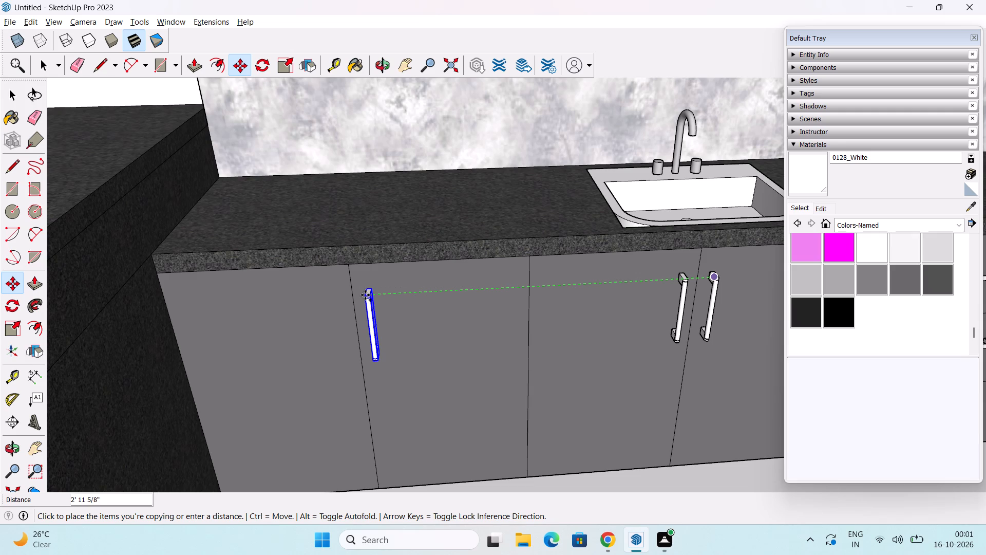
click(364, 295)
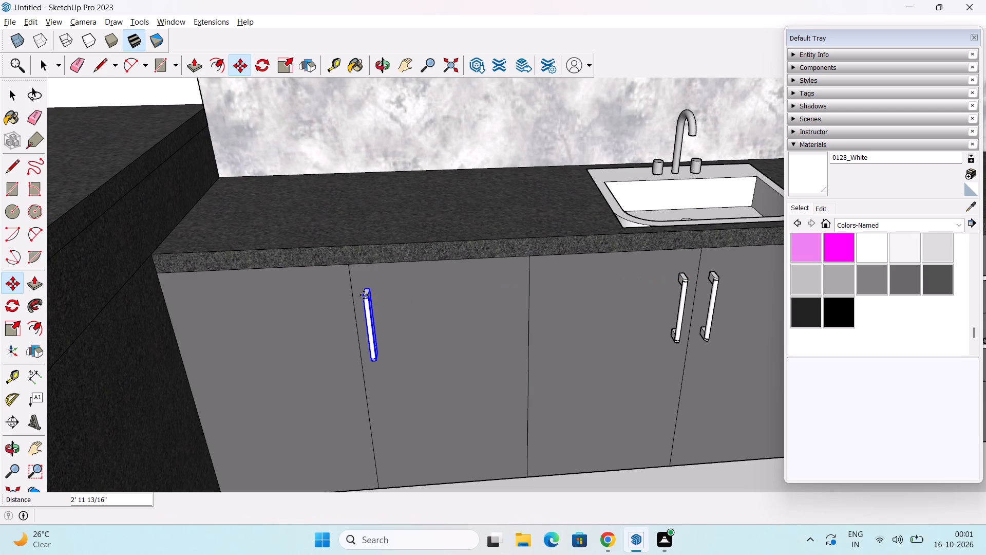
Copy the new handle across the seam onto the end base door next to the peninsula, and clear the selection.
click(364, 295)
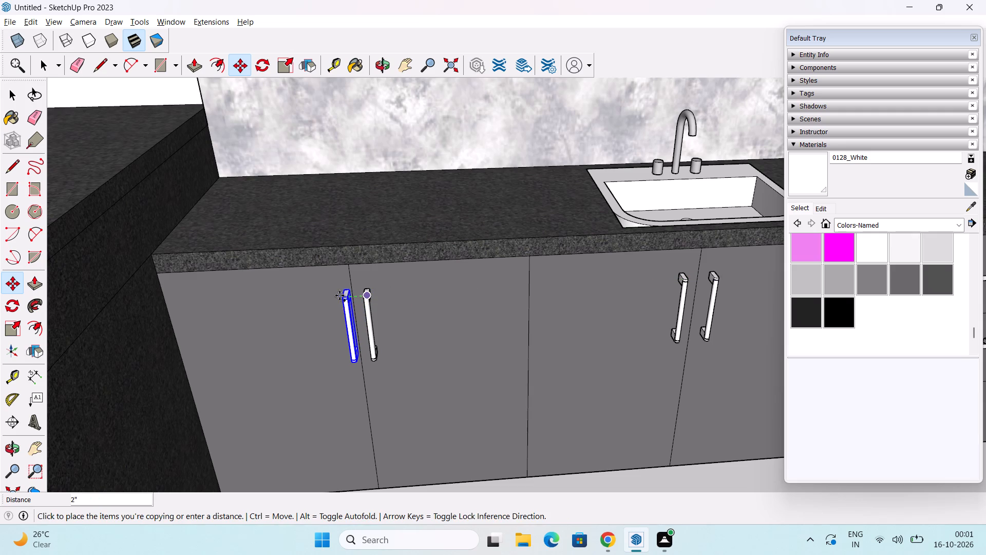
scroll(339, 295, up, 1)
click(339, 295)
scroll(344, 298, down, 3)
middle_drag(373, 341, 401, 301)
scroll(401, 313, down, 7)
middle_drag(417, 366, 444, 428)
scroll(469, 409, down, 2)
middle_drag(470, 411, 587, 444)
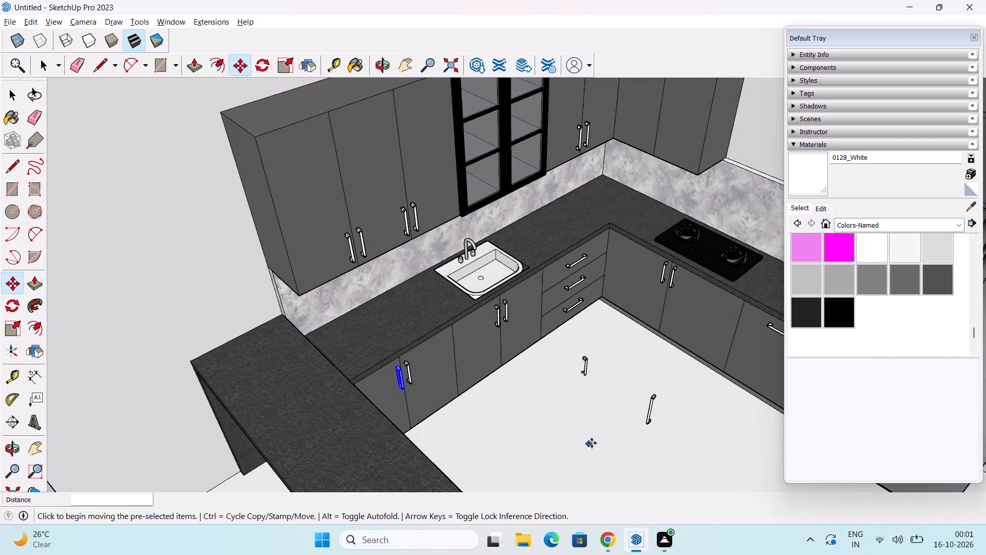
scroll(592, 442, down, 2)
shift+middle_drag(592, 442, 489, 461)
middle_drag(471, 464, 531, 421)
middle_drag(539, 428, 542, 395)
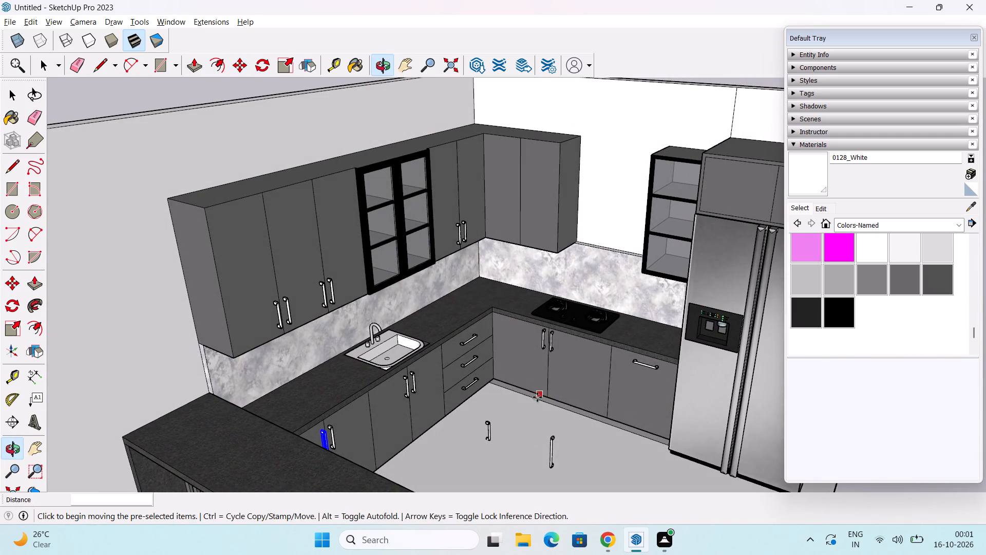
middle_drag(471, 446, 454, 453)
key(space)
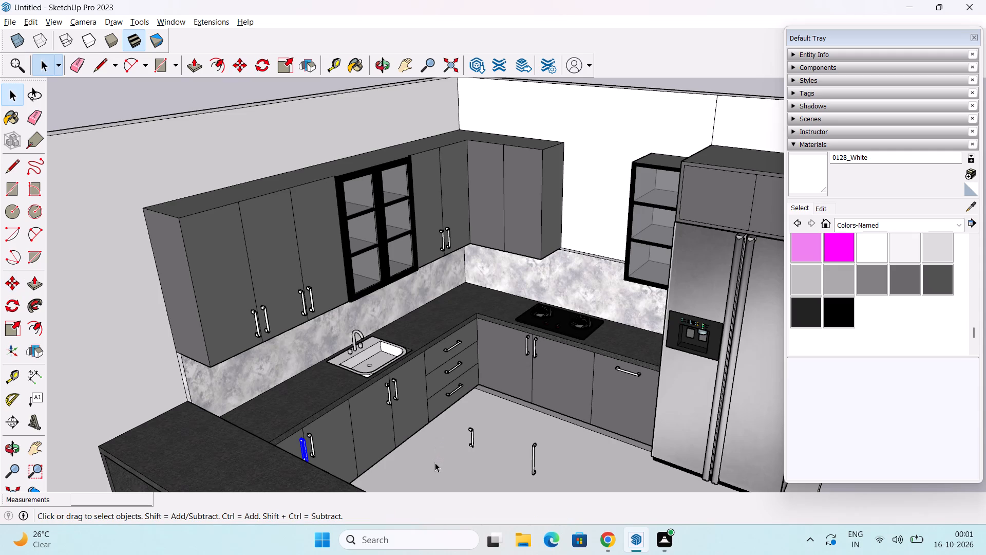
click(435, 462)
Copy the handle of the base door nearest the corner on the hob run about 3' 6 1/8" up to the upper door above, beside its seam.
scroll(468, 376, up, 2)
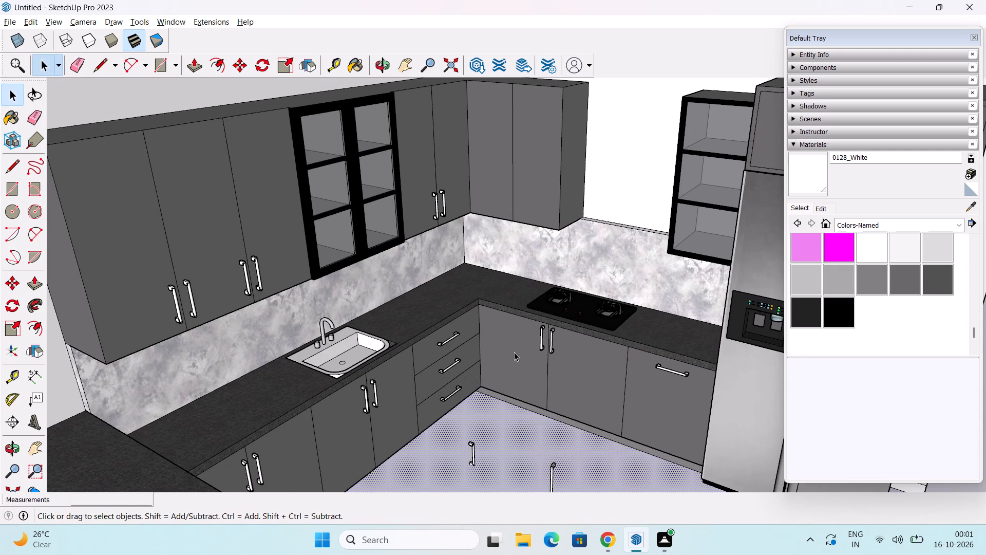
click(543, 344)
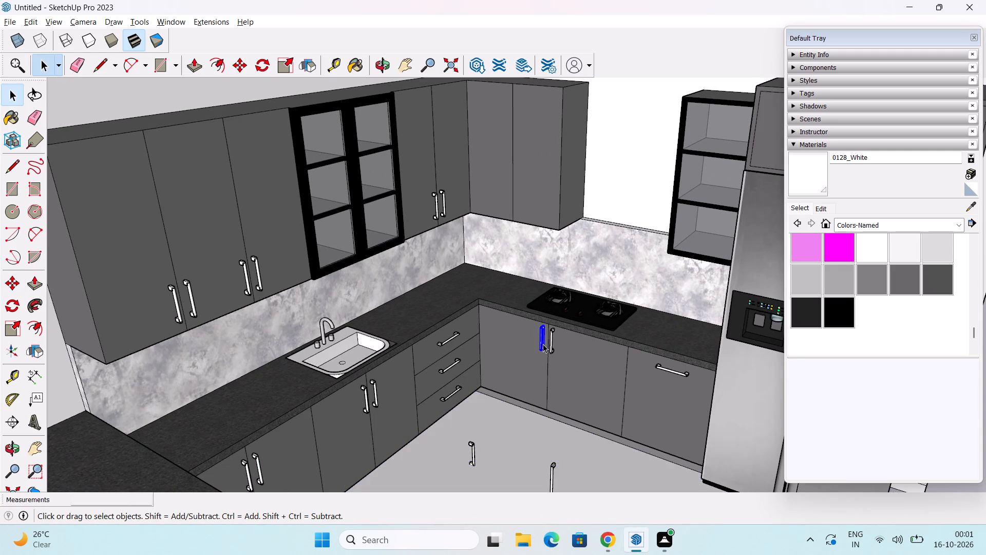
scroll(541, 347, up, 2)
key(m)
middle_drag(549, 375, 488, 338)
scroll(562, 371, up, 2)
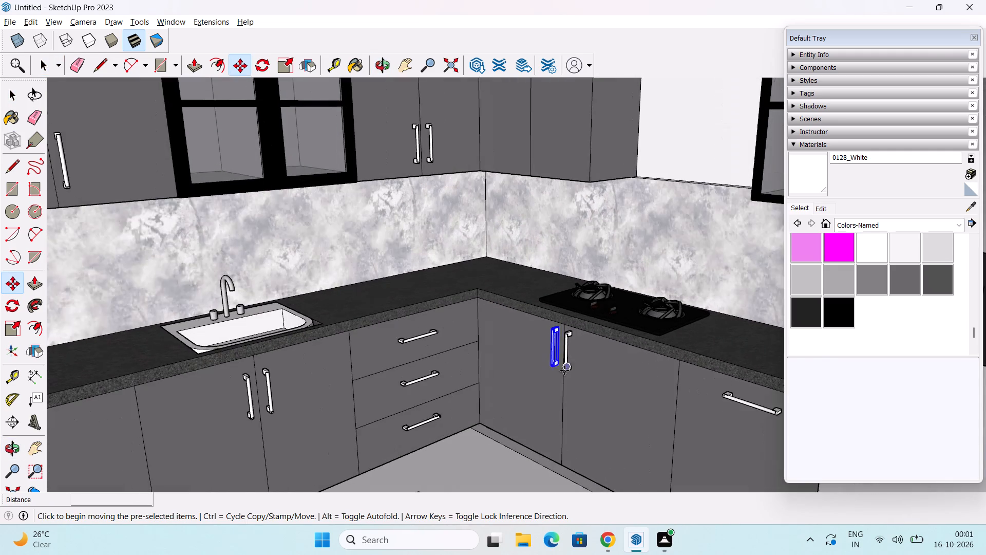
scroll(564, 371, up, 9)
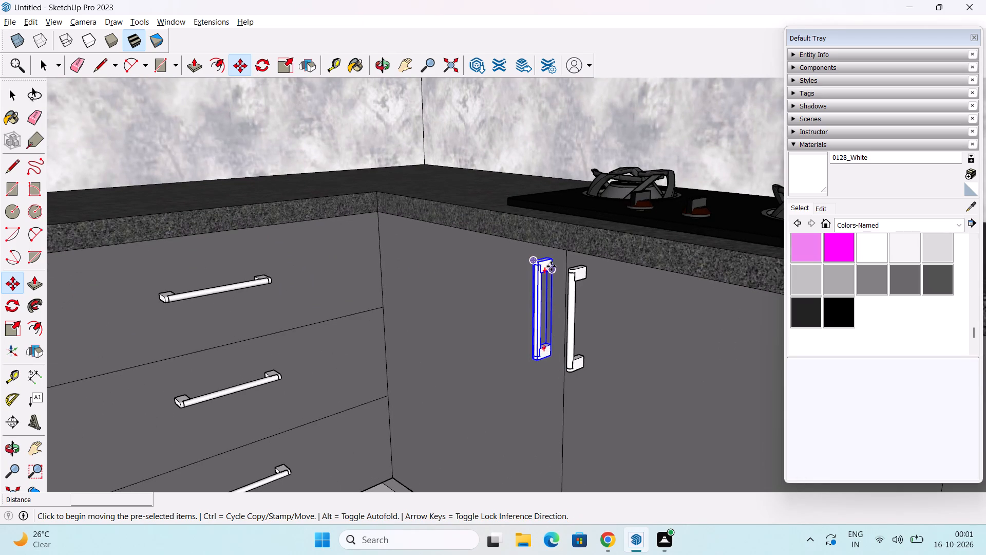
click(552, 260)
scroll(553, 219, down, 6)
middle_drag(556, 213, 590, 286)
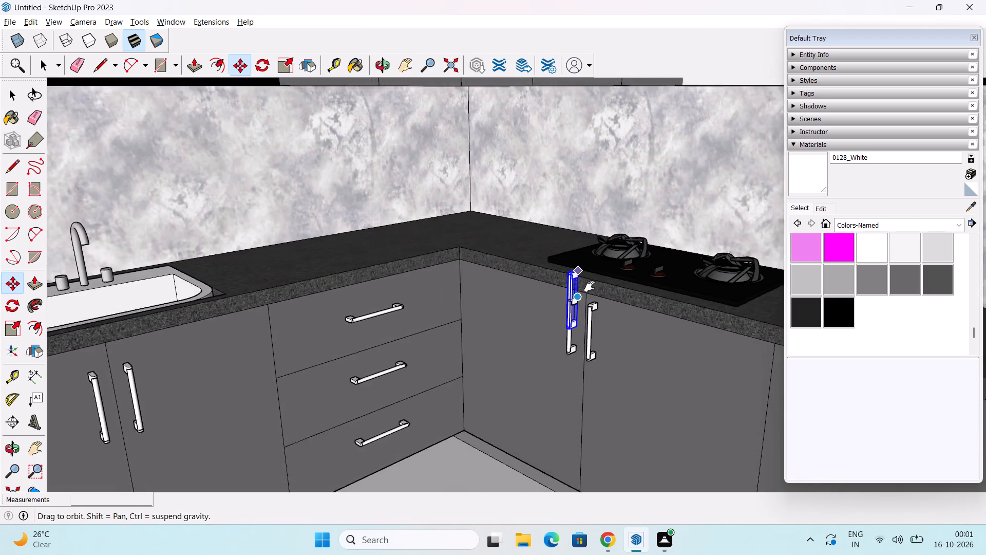
middle_drag(590, 286, 593, 309)
scroll(574, 230, down, 6)
middle_drag(566, 204, 584, 289)
middle_drag(539, 237, 595, 233)
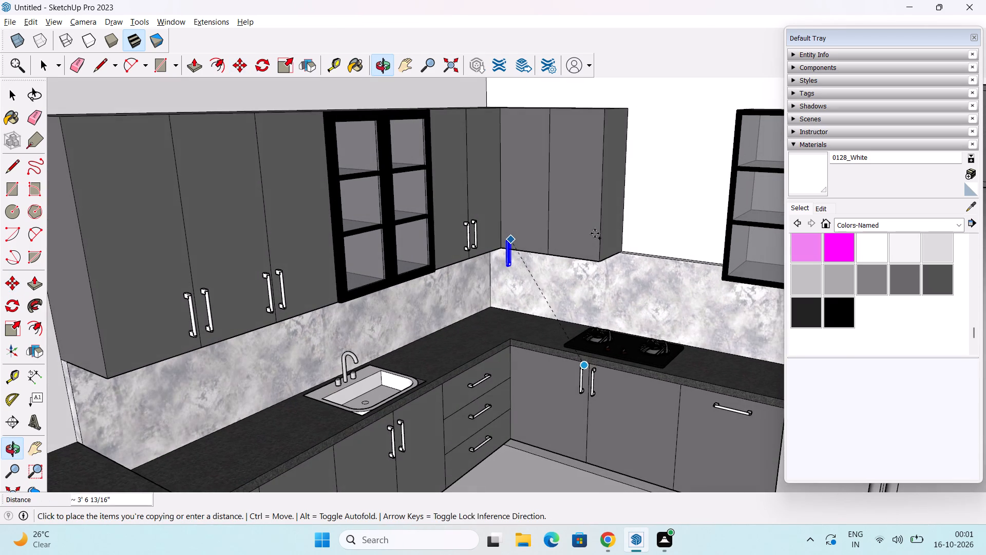
scroll(555, 258, up, 7)
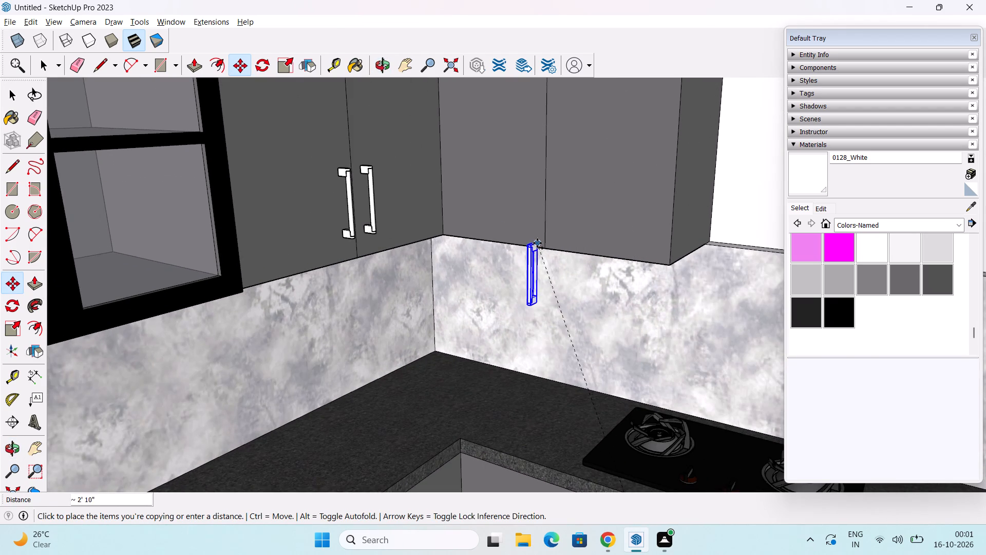
middle_drag(537, 243, 554, 287)
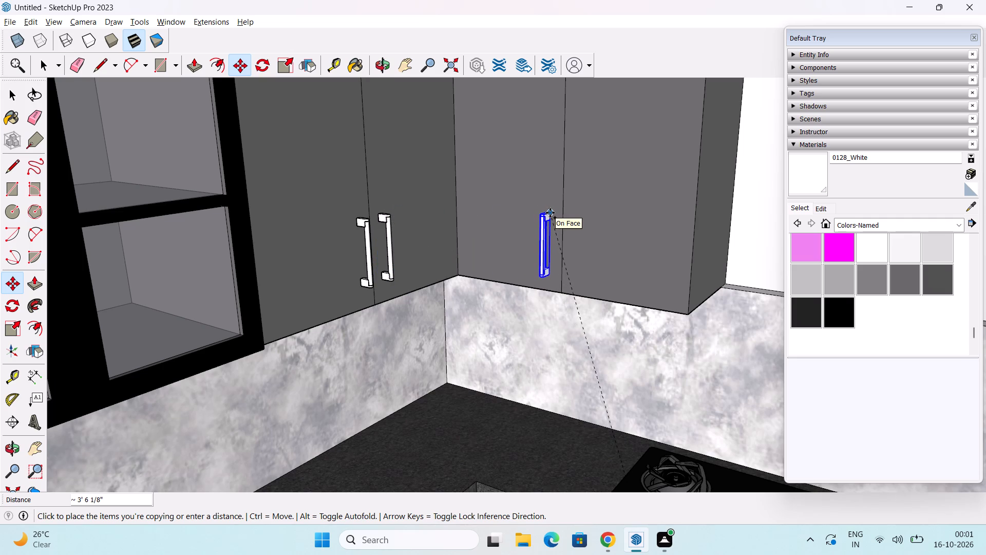
click(550, 213)
Copy the new upper door handle about 4 3/16" across the seam onto the neighbouring end upper door.
click(550, 213)
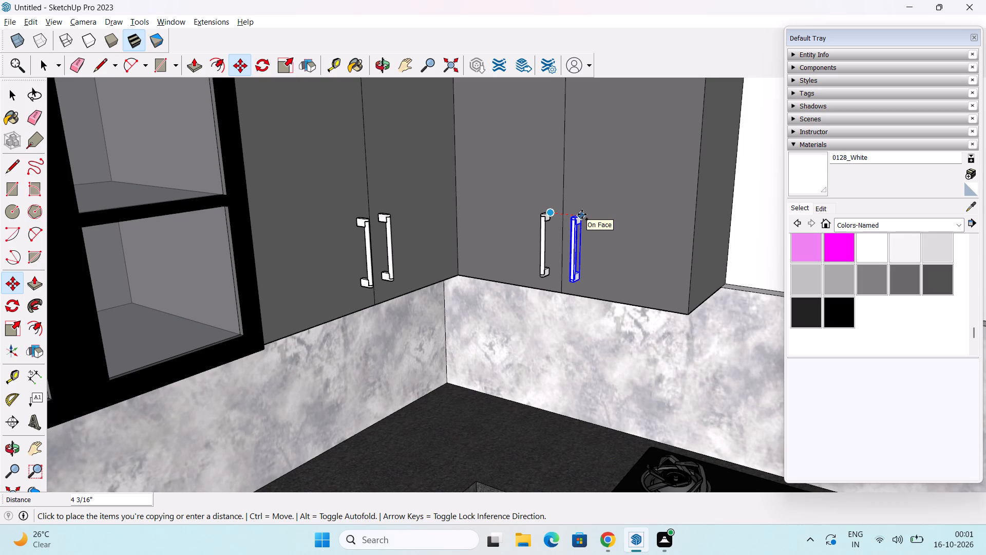
click(582, 214)
Copy the end upper door's handle about 7' 7 3/4" to the first door of the cabinet above the fridge, beside the middle seam.
middle_drag(555, 254, 610, 265)
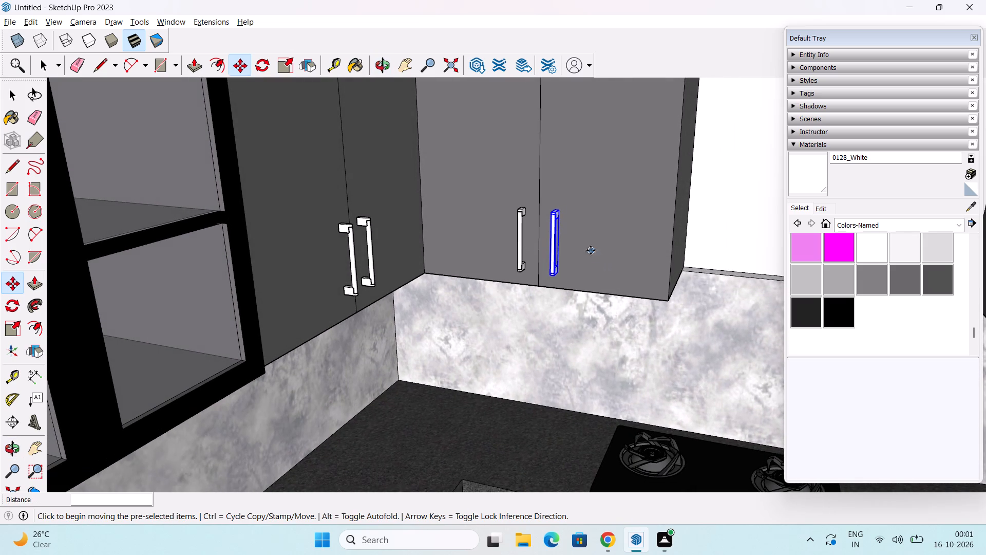
click(560, 211)
scroll(592, 209, down, 3)
shift+middle_drag(602, 206, 451, 311)
scroll(464, 289, down, 3)
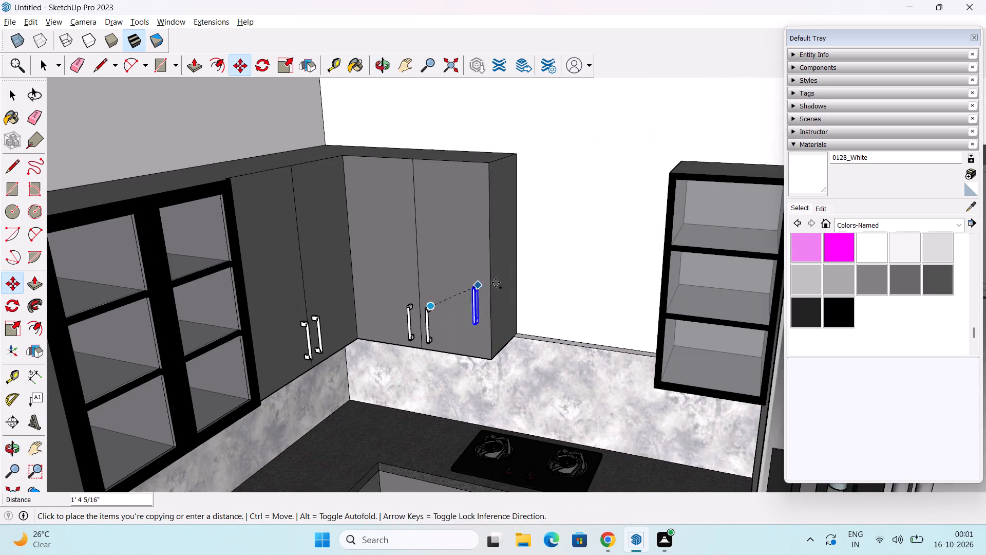
middle_drag(511, 279, 329, 320)
scroll(365, 298, down, 2)
middle_drag(475, 299, 488, 288)
scroll(617, 273, up, 1)
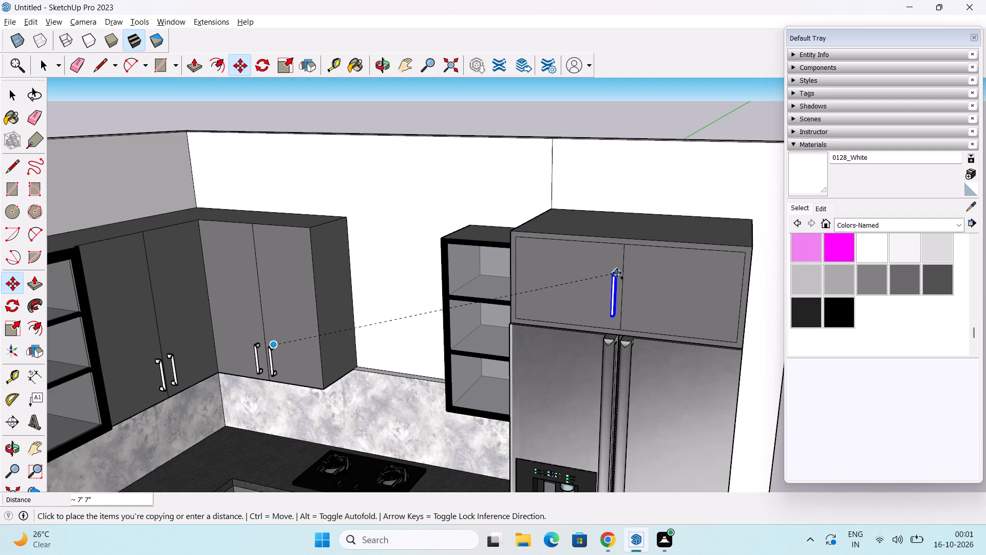
scroll(617, 273, up, 1)
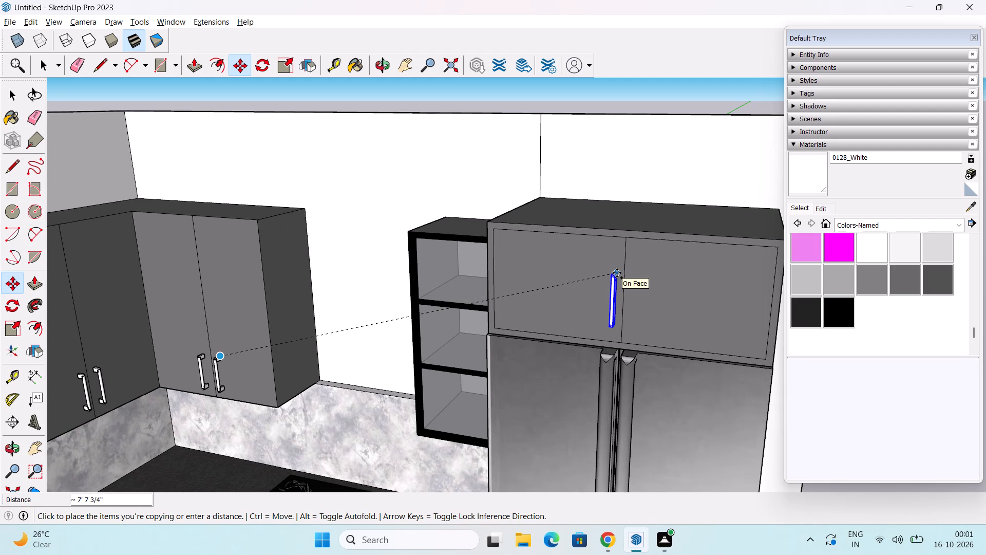
click(617, 273)
Copy the handle about 3 1/16" across the seam onto the second door above the fridge, and clear the selection.
click(617, 273)
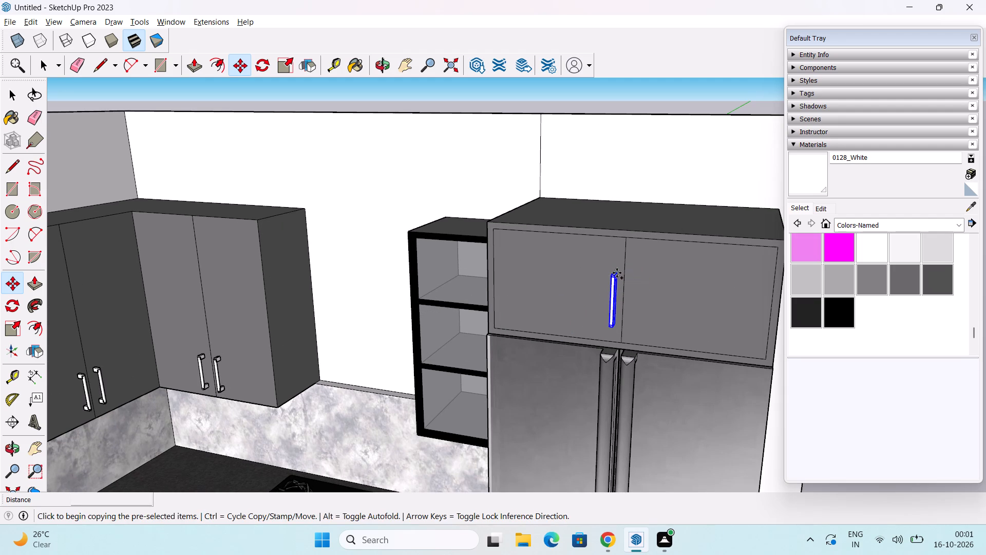
click(633, 273)
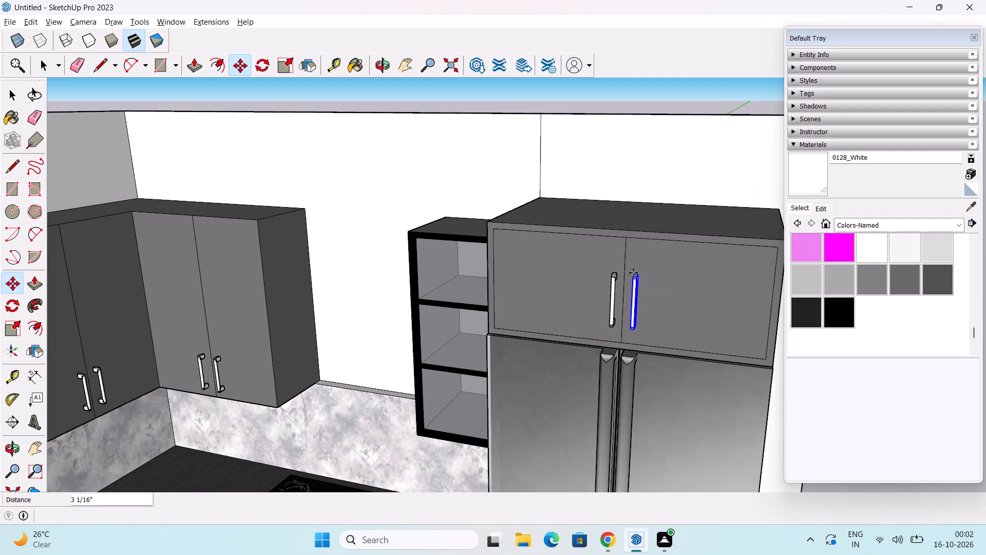
scroll(638, 300, down, 2)
middle_drag(641, 322, 673, 322)
key(space)
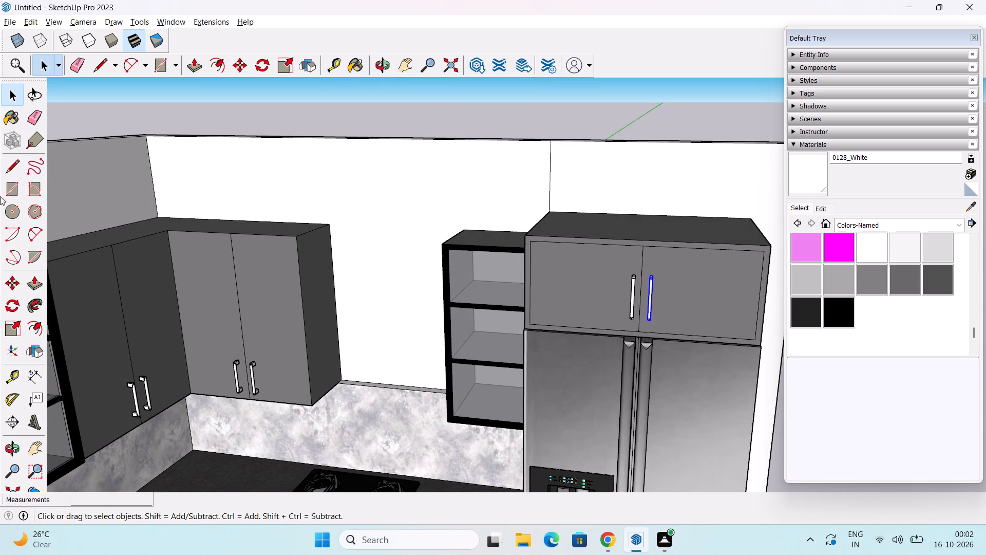
click(439, 108)
Delete the two spare handles standing loose over the kitchen floor.
scroll(441, 116, down, 3)
middle_drag(511, 282, 413, 246)
scroll(410, 247, down, 2)
shift+middle_drag(418, 279, 537, 231)
scroll(545, 229, down, 3)
middle_drag(494, 288, 503, 321)
scroll(477, 369, up, 2)
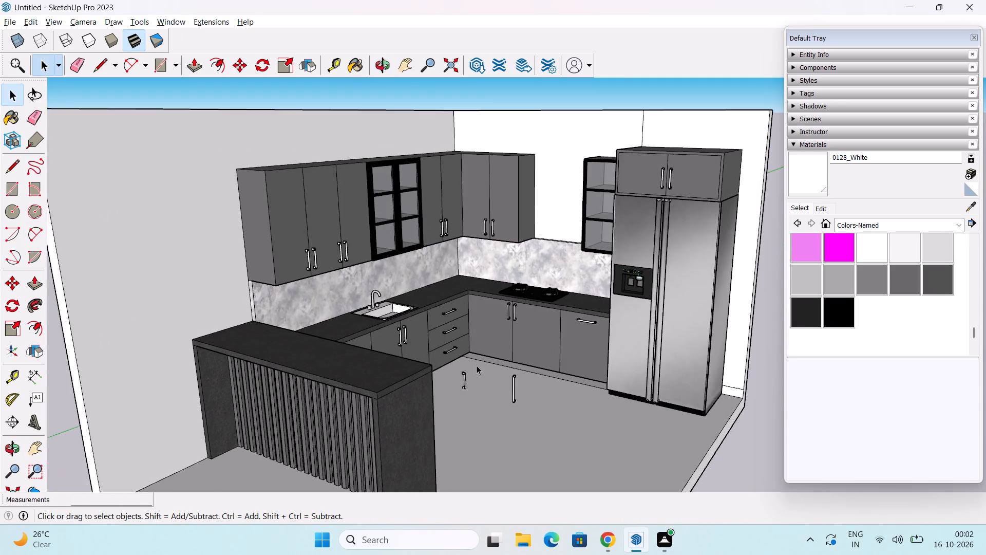
scroll(477, 365, up, 2)
middle_drag(476, 366, 349, 416)
scroll(466, 344, up, 2)
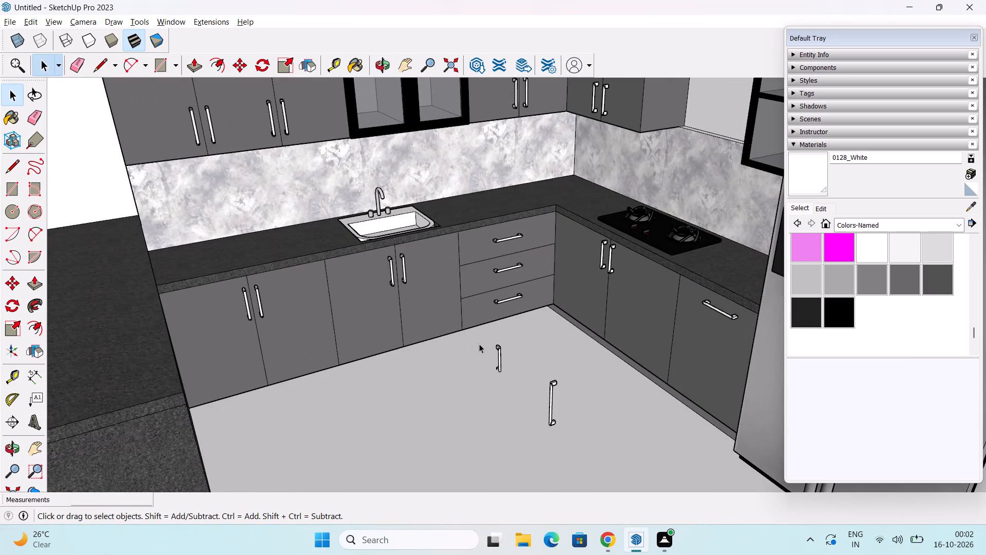
drag(482, 336, 594, 461)
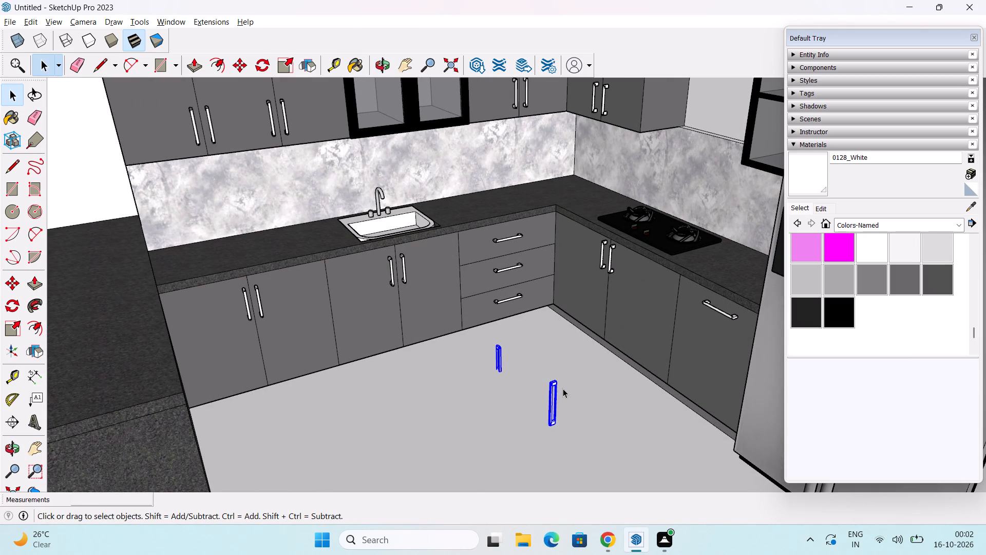
key(Delete)
Import the CHAIR+-+(60) model from Downloads and place it on the open floor beside the peninsula.
scroll(563, 388, down, 3)
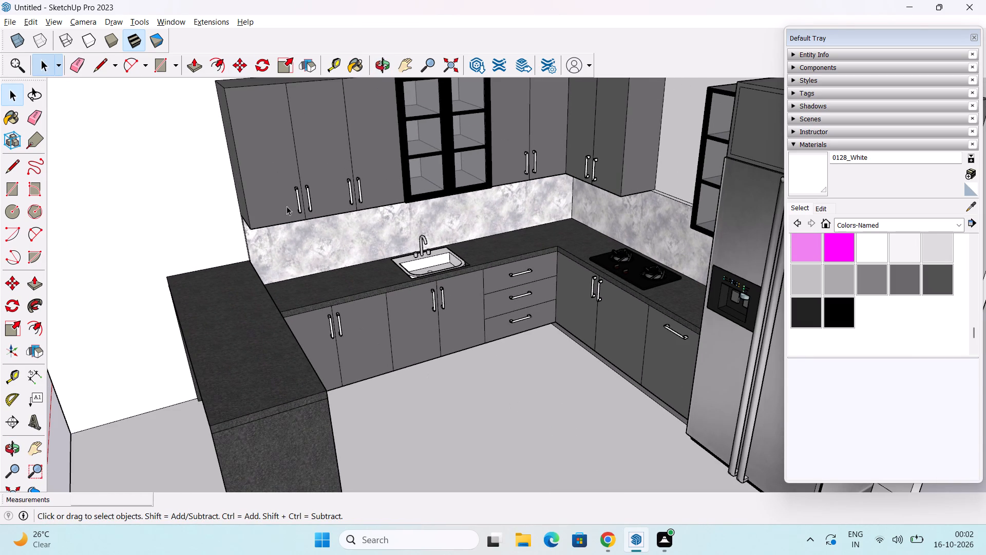
click(8, 27)
click(81, 215)
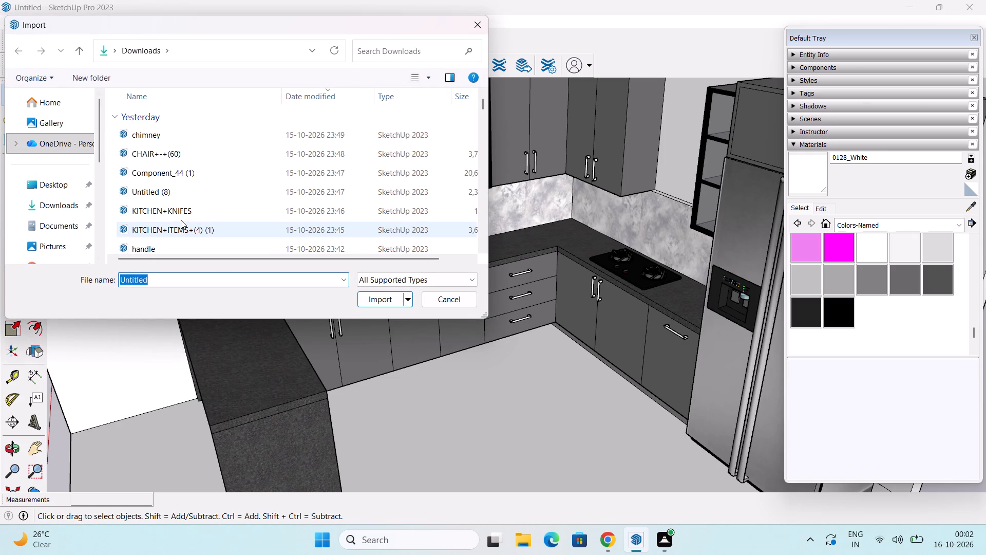
click(155, 159)
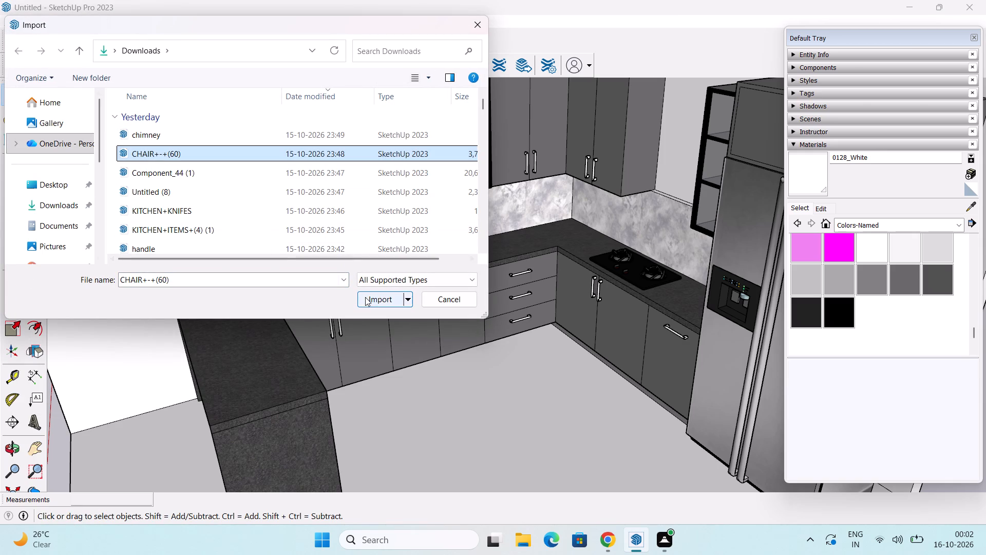
click(372, 297)
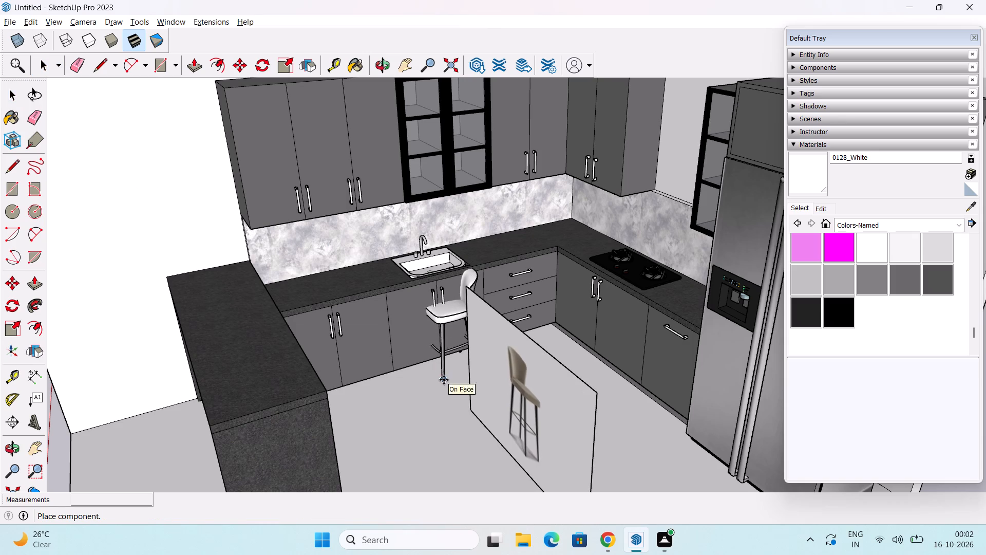
scroll(457, 382, down, 1)
middle_drag(459, 382, 567, 401)
scroll(567, 401, down, 1)
middle_drag(576, 417, 505, 290)
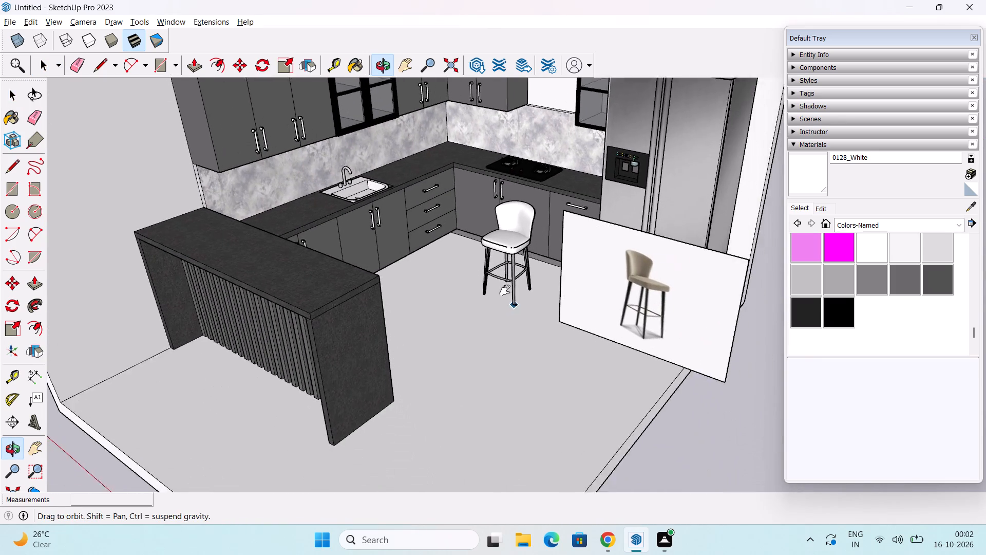
middle_drag(505, 290, 504, 288)
scroll(502, 277, down, 2)
click(486, 361)
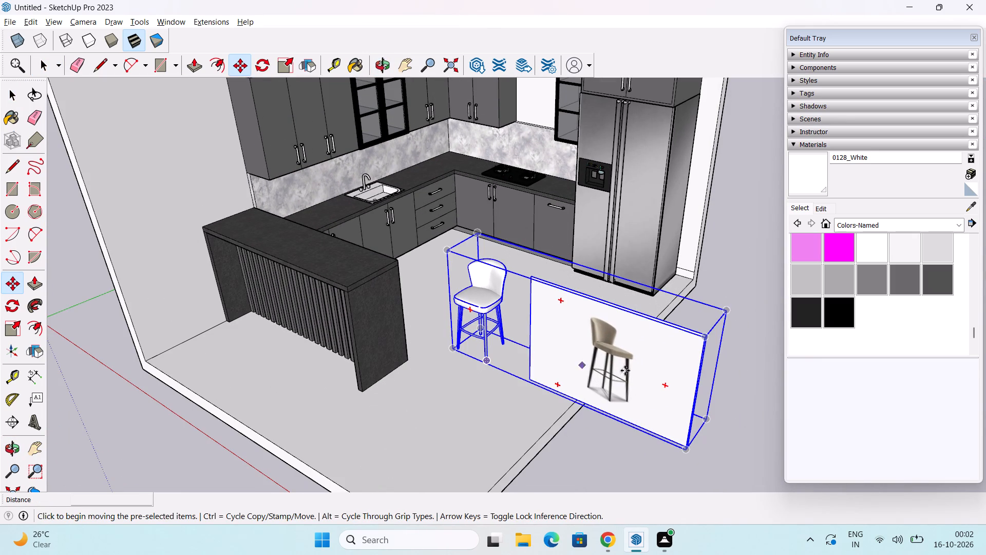
Delete the chair picture board from inside the imported chair component, leaving only the 3D bar chair.
triple_click(644, 371)
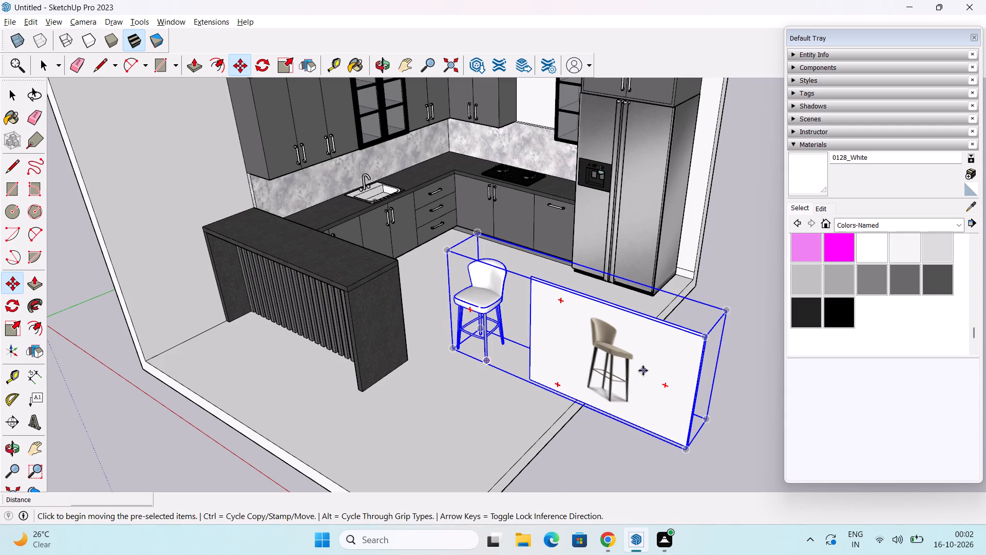
double_click(643, 371)
key(space)
triple_click(650, 370)
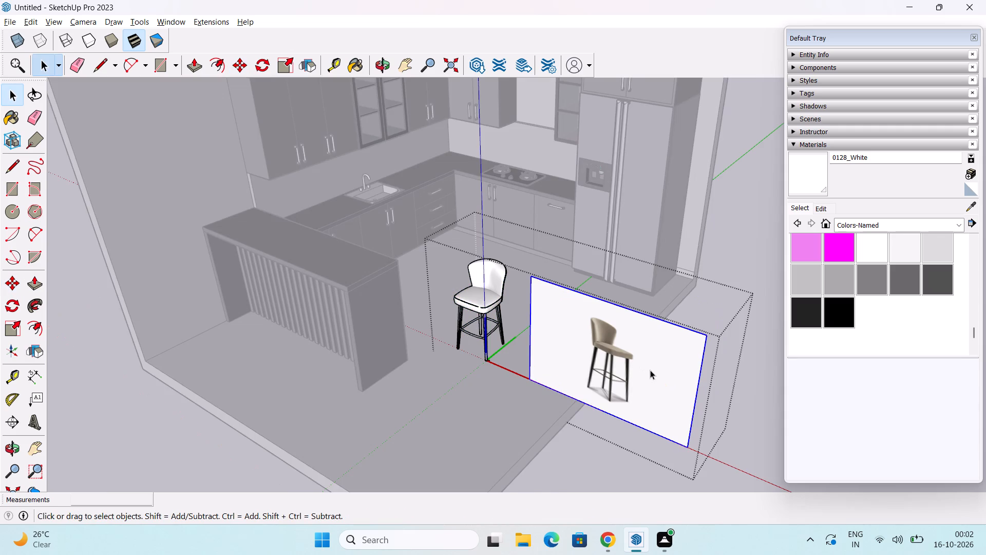
key(Delete)
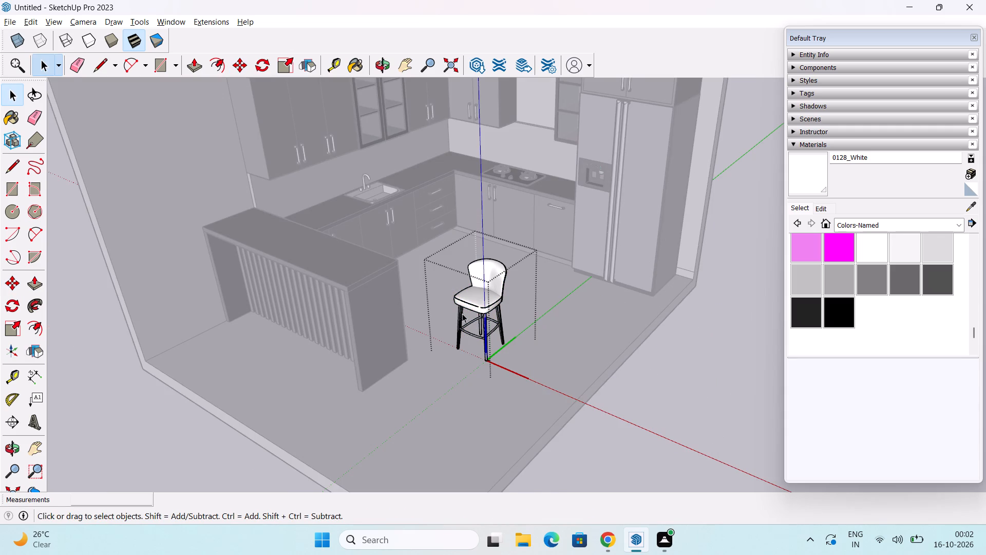
click(687, 408)
Rotate the bar chair 180 degrees on the floor plane.
click(480, 318)
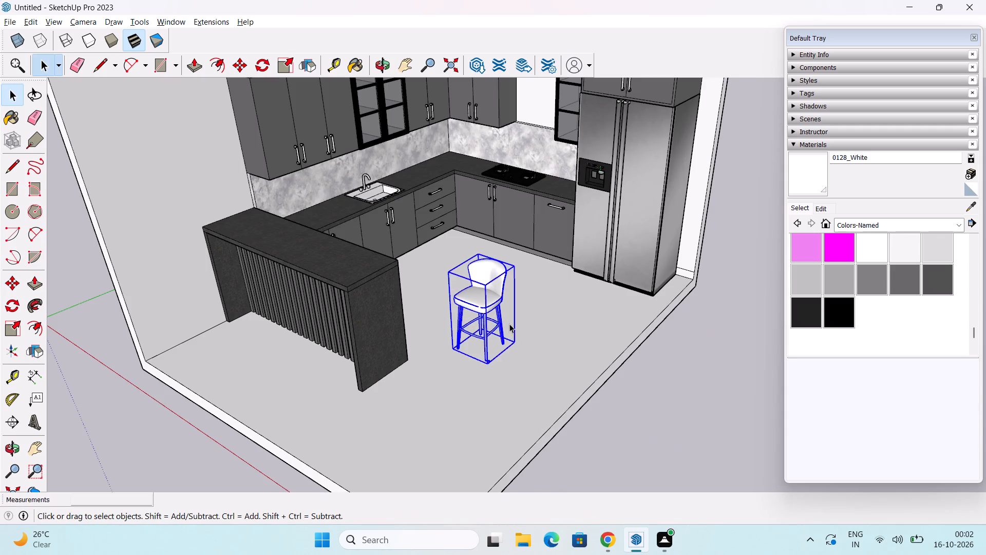
shift+middle_drag(509, 380, 528, 314)
middle_drag(519, 337, 513, 344)
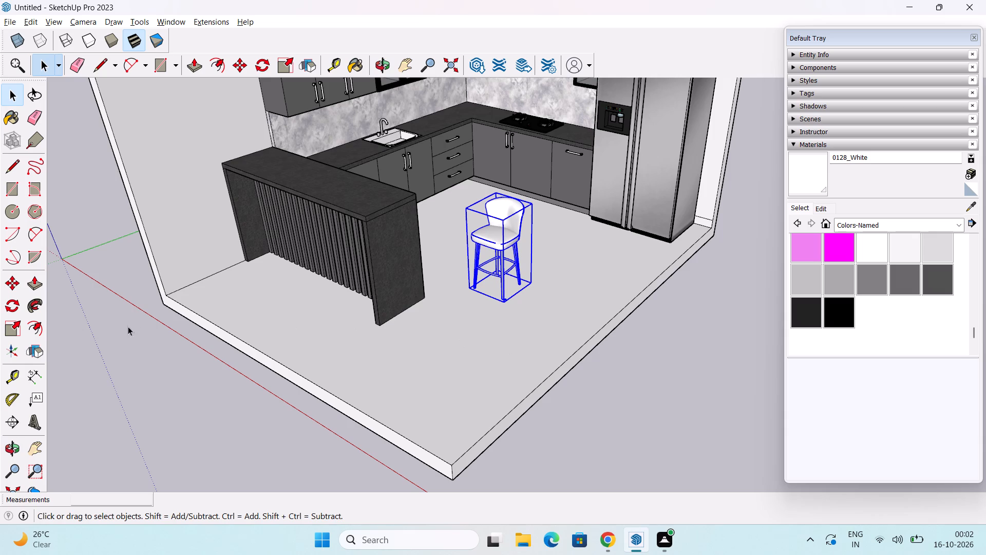
click(8, 308)
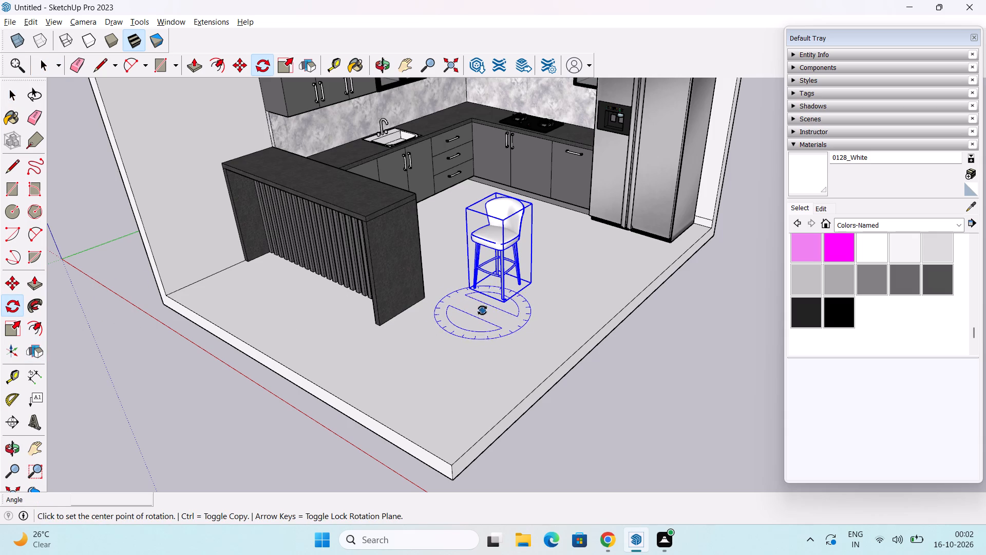
click(492, 300)
click(472, 295)
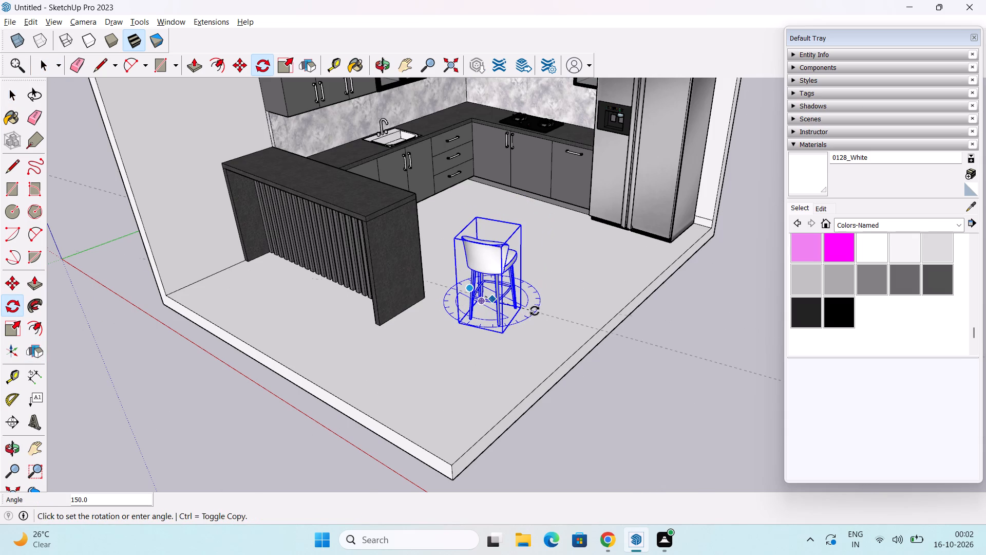
text(180)
key(Return)
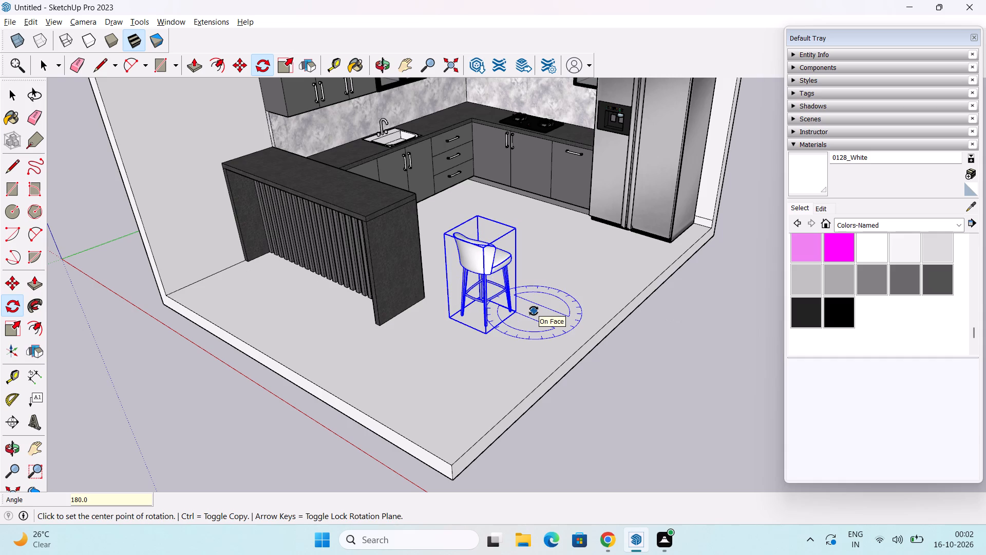
key(space)
Move the bar chair about 4' 11 5/16" to the slatted front of the peninsula.
scroll(523, 308, up, 2)
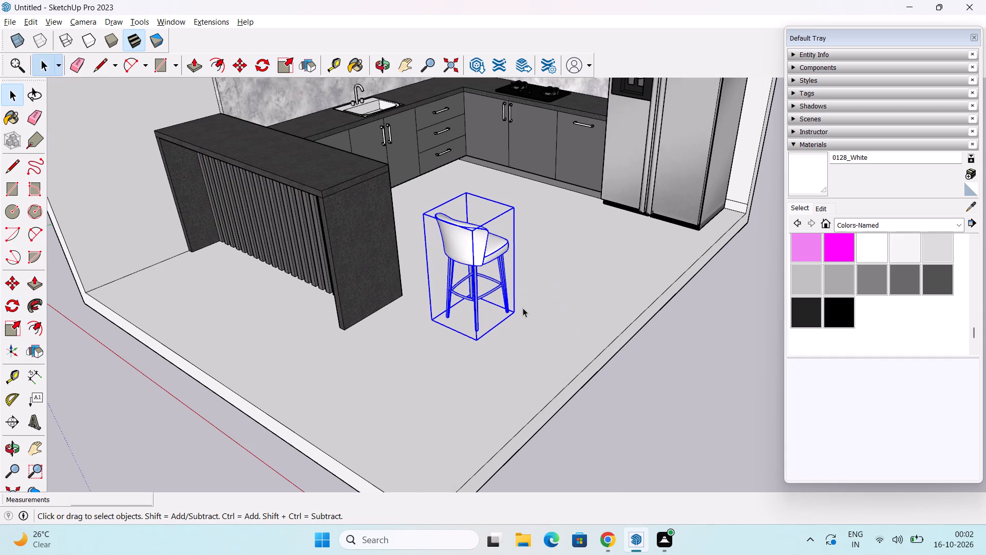
key(m)
click(506, 314)
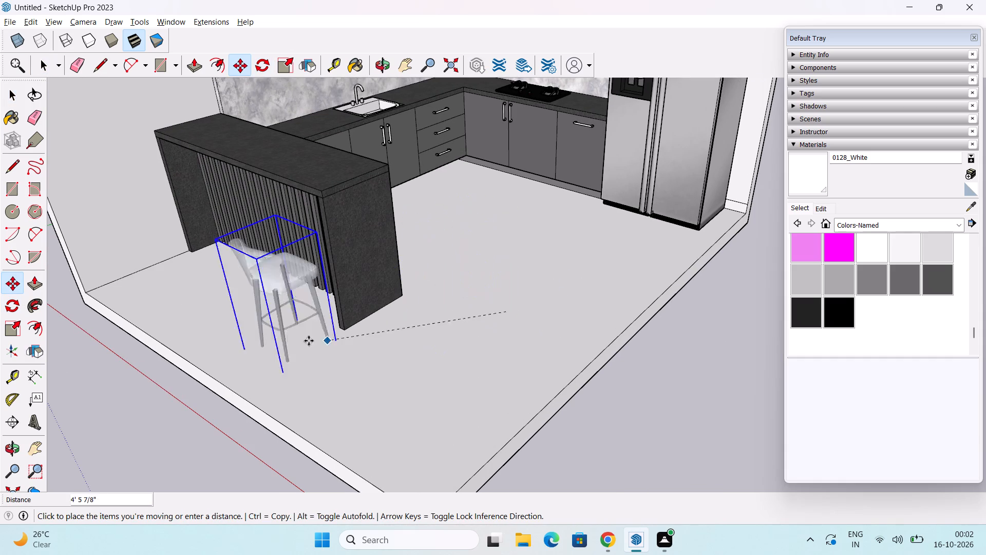
click(313, 317)
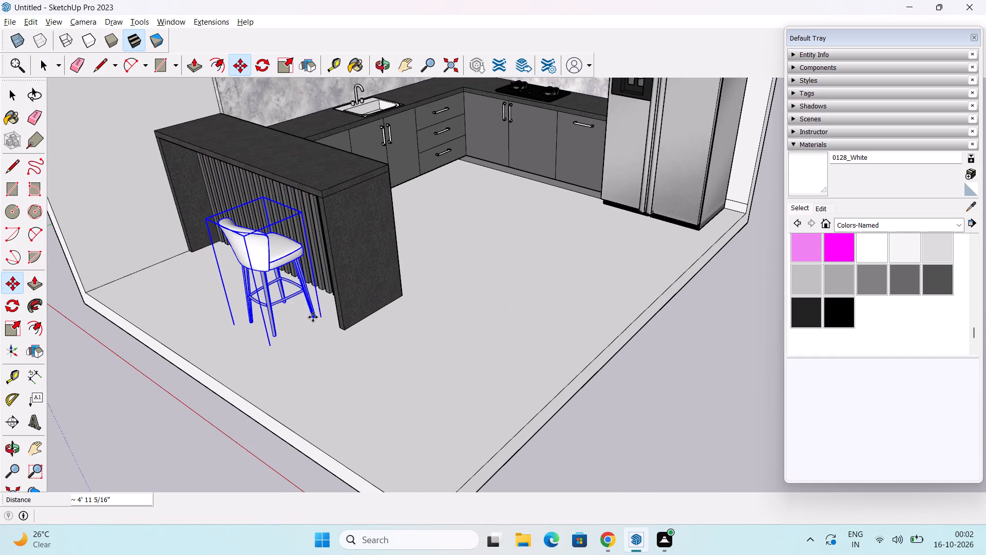
Copy the bar chair about 2' 4 7/8" along the peninsula toward the side wall, and clear the selection.
click(313, 317)
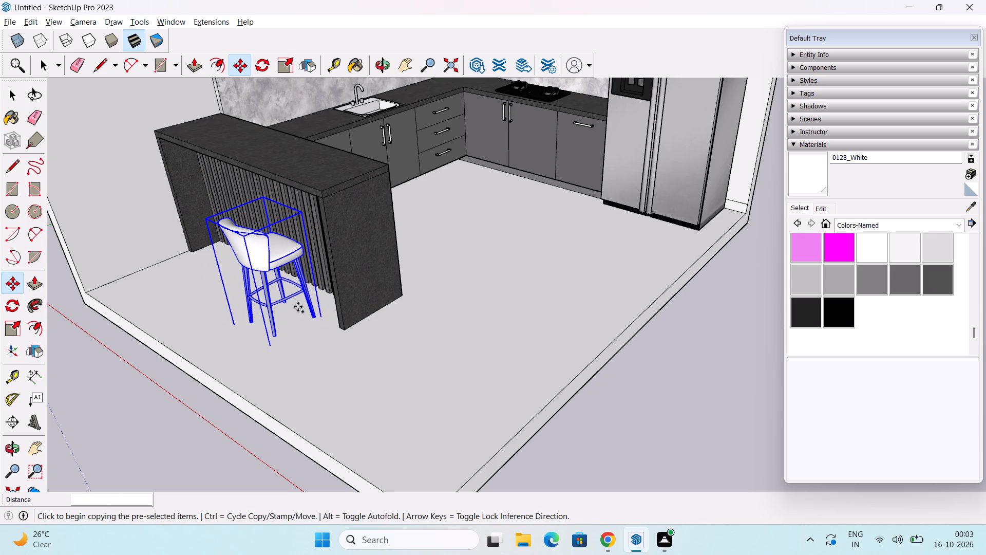
middle_drag(250, 278, 329, 300)
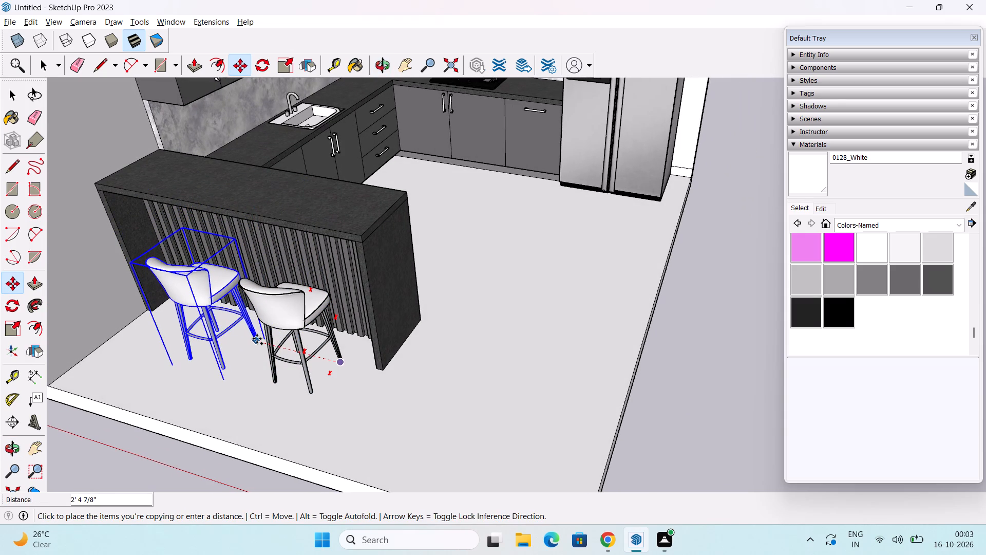
click(257, 339)
scroll(257, 339, down, 2)
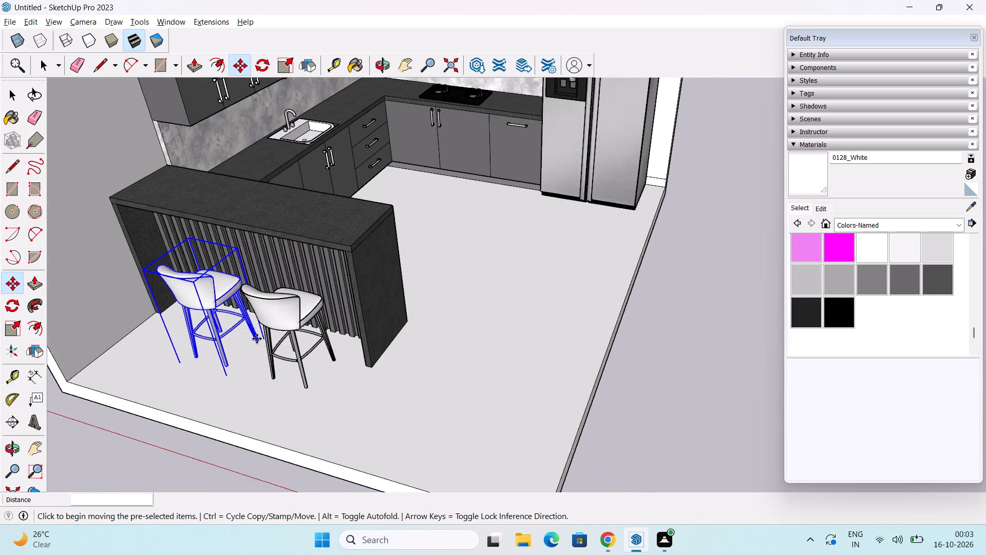
scroll(257, 339, down, 1)
key(space)
click(64, 395)
Scale the bar chair nearer the side wall vertically by about 1.26 from its base.
middle_drag(162, 423, 335, 290)
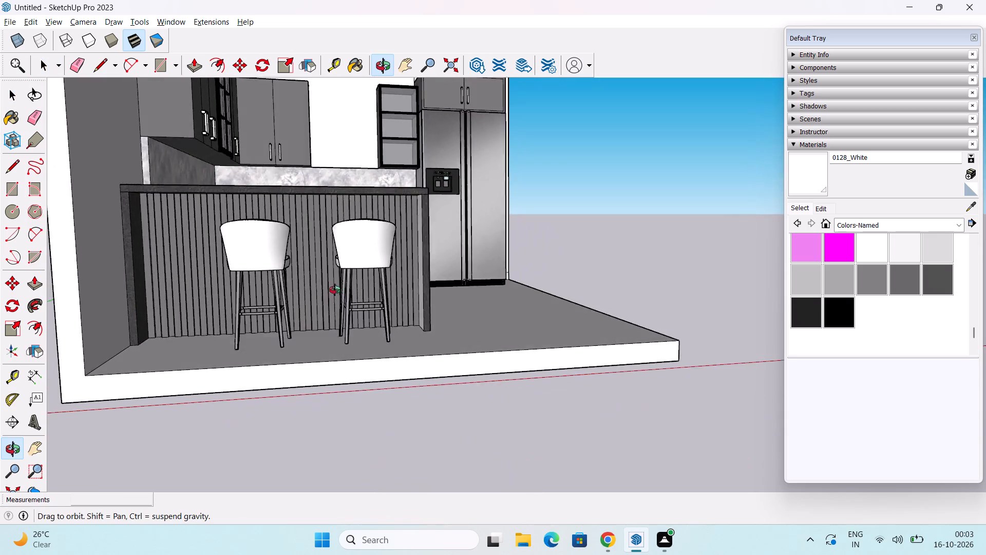
middle_drag(335, 290, 301, 341)
scroll(319, 332, down, 1)
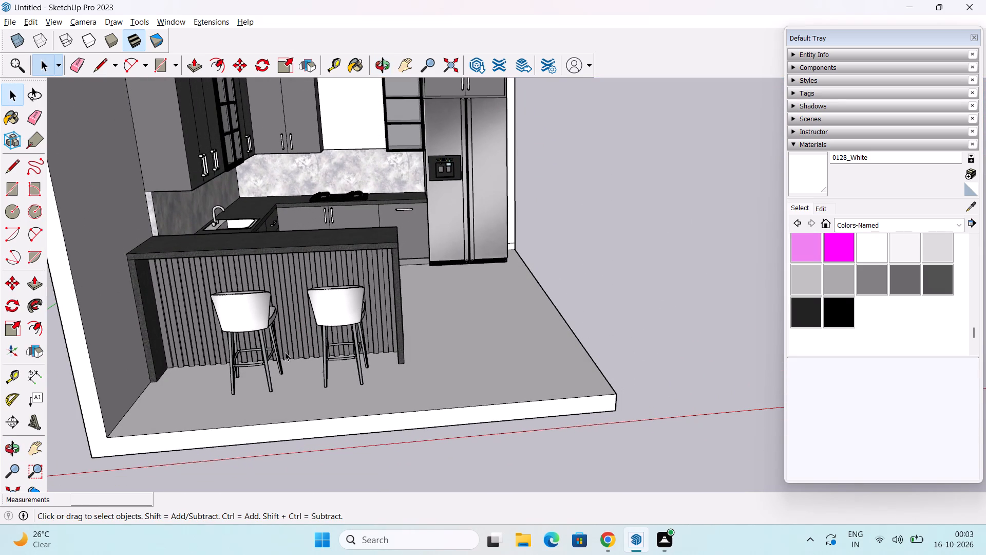
middle_drag(238, 365, 281, 331)
middle_drag(283, 340, 216, 354)
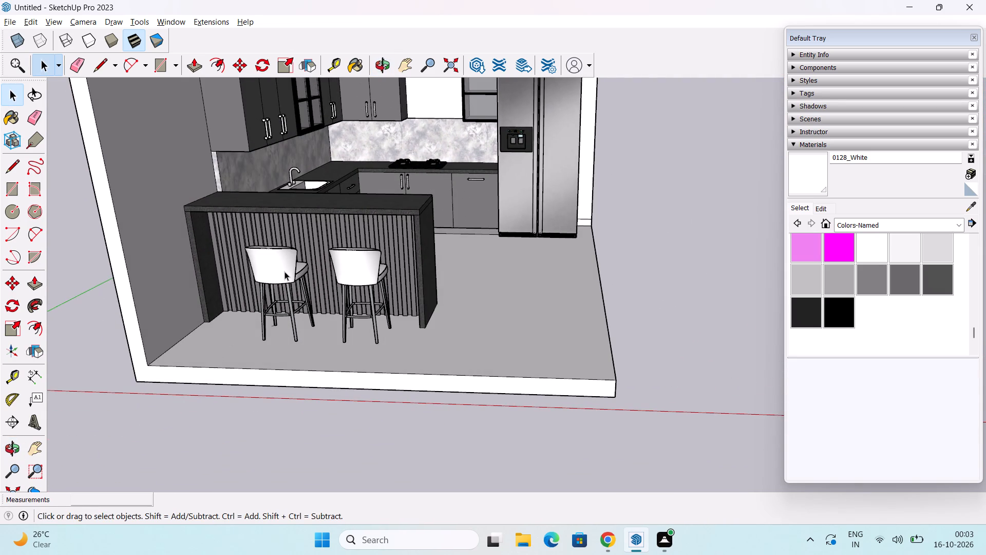
click(285, 271)
scroll(291, 326, up, 2)
middle_drag(273, 353, 260, 364)
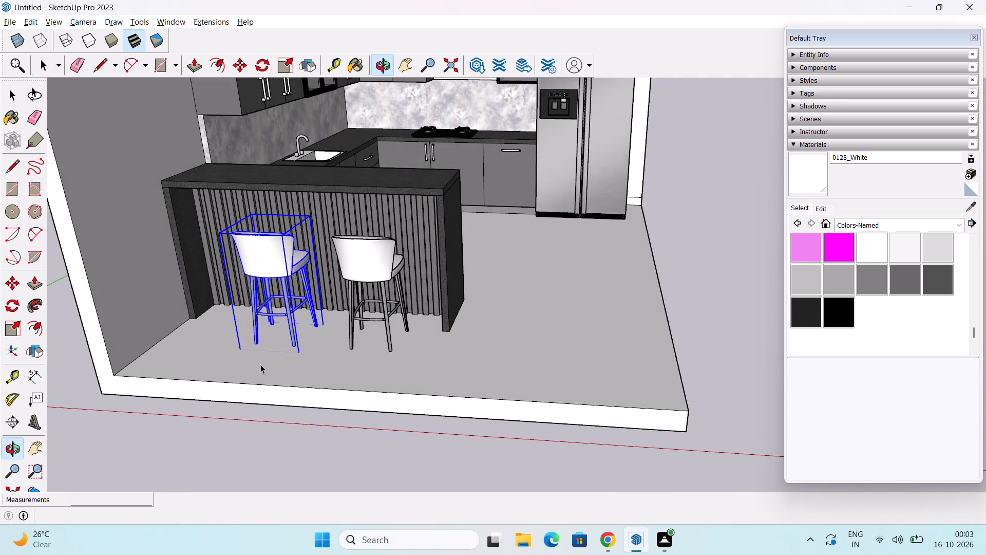
middle_drag(260, 363, 347, 371)
click(7, 332)
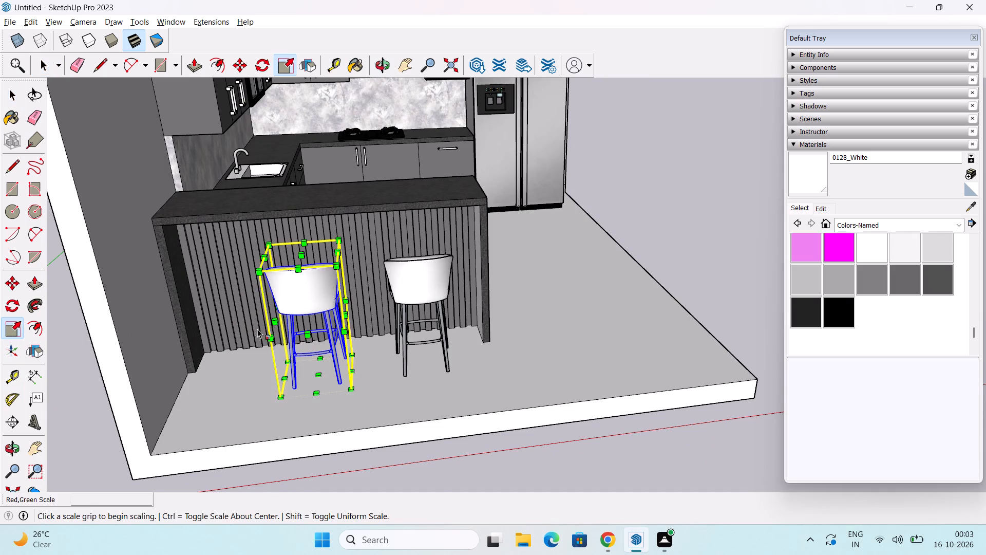
middle_drag(260, 328, 291, 351)
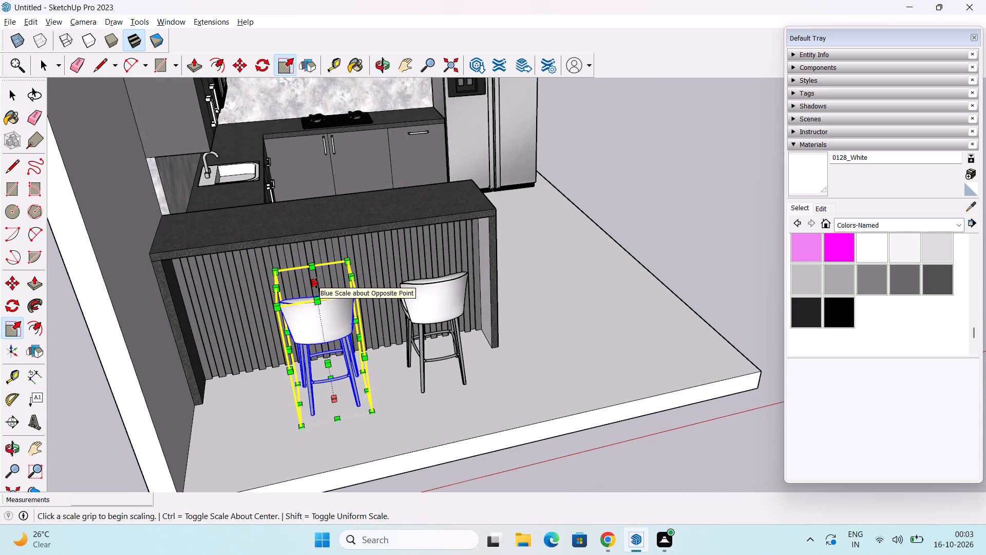
click(316, 283)
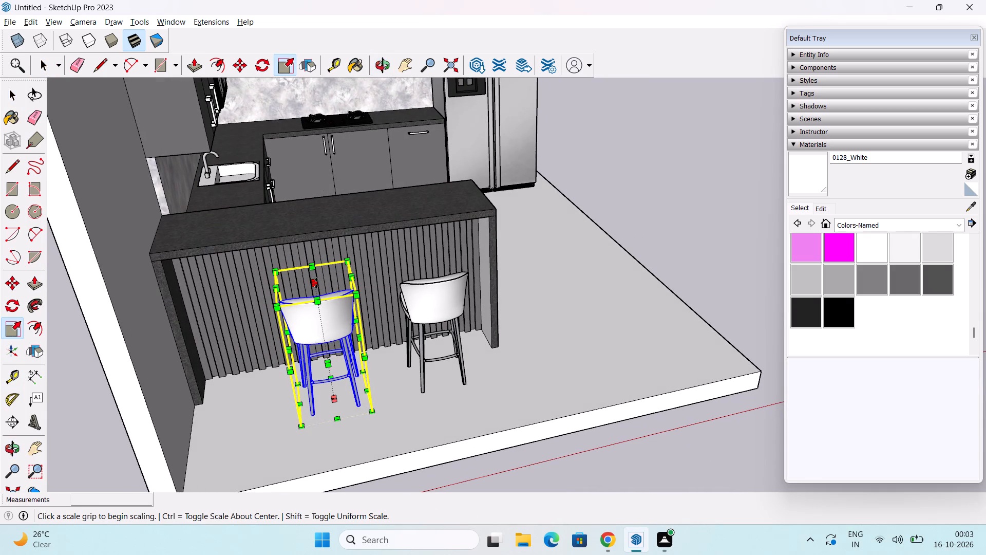
click(300, 216)
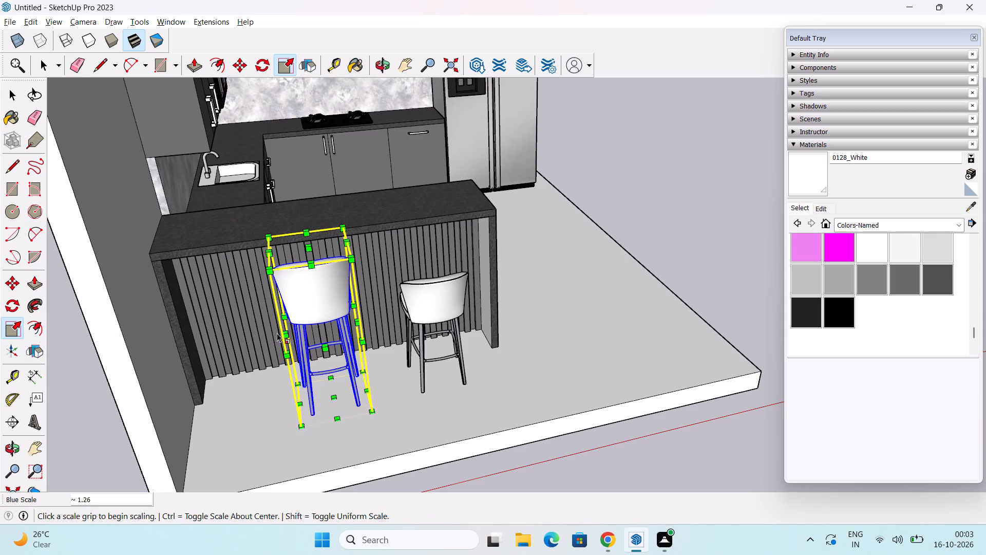
Scale the same chair's depth along the green axis by 1.21, extending it away from the peninsula.
drag(290, 332, 274, 329)
middle_drag(315, 337, 176, 352)
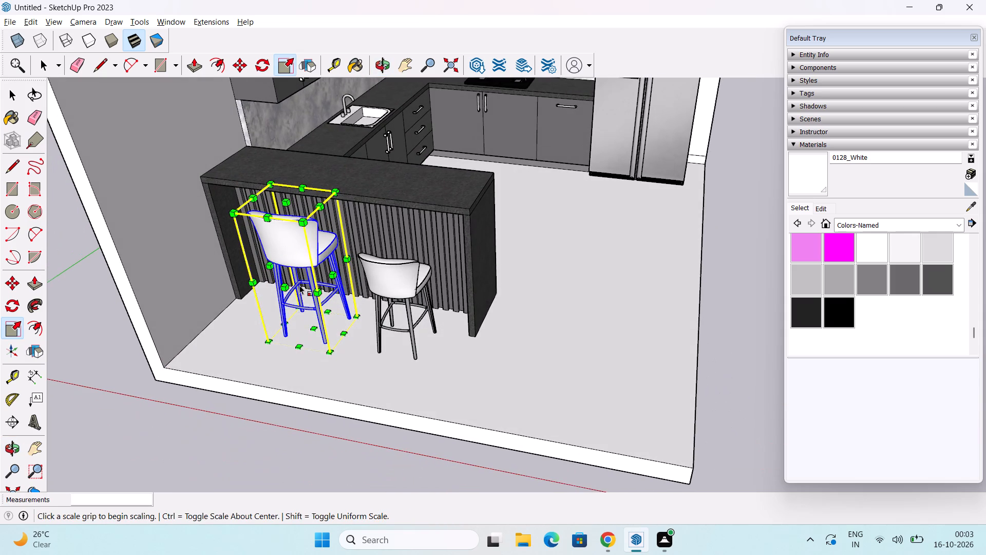
drag(286, 289, 279, 297)
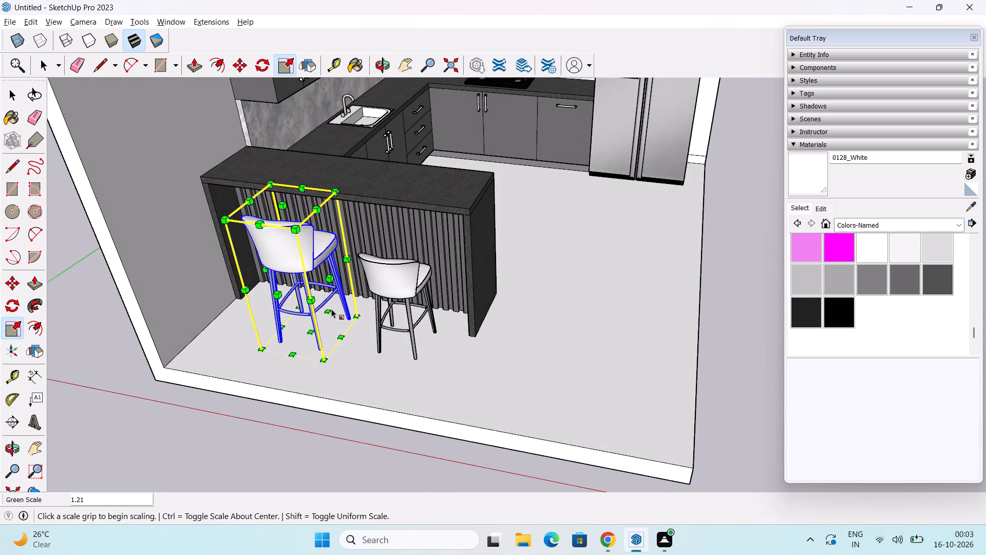
middle_drag(332, 309, 300, 308)
key(space)
Delete the smaller, unscaled bar chair near the peninsula's open end.
click(384, 277)
middle_drag(397, 321, 383, 310)
key(Delete)
Move the enlarged bar chair about 5 3/4" along the peninsula toward the side wall.
middle_drag(343, 323, 471, 293)
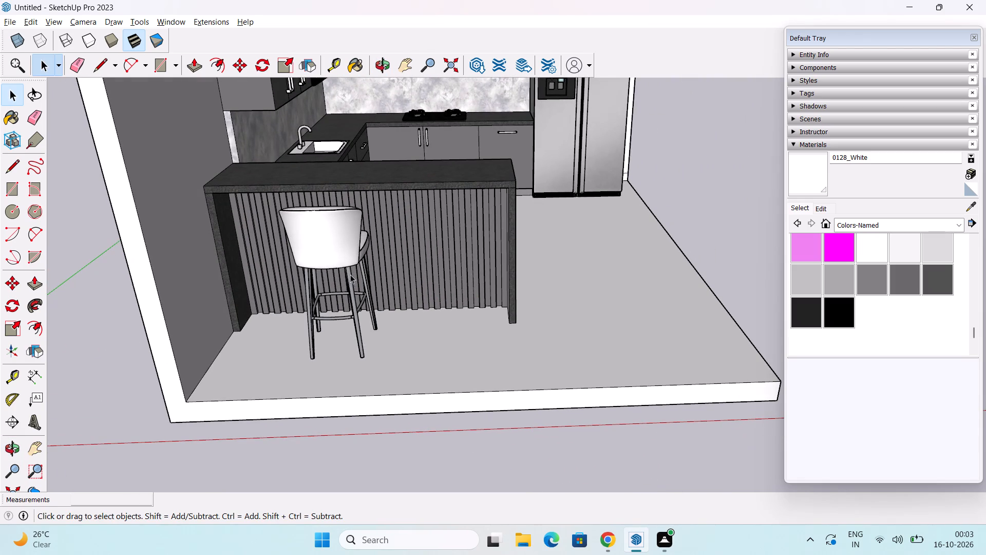
click(340, 257)
key(m)
click(312, 361)
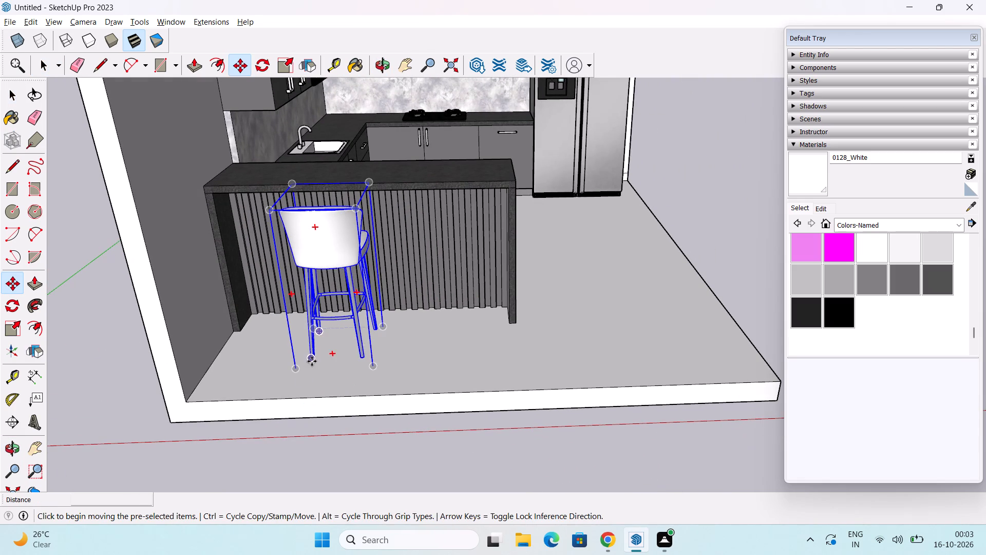
click(290, 354)
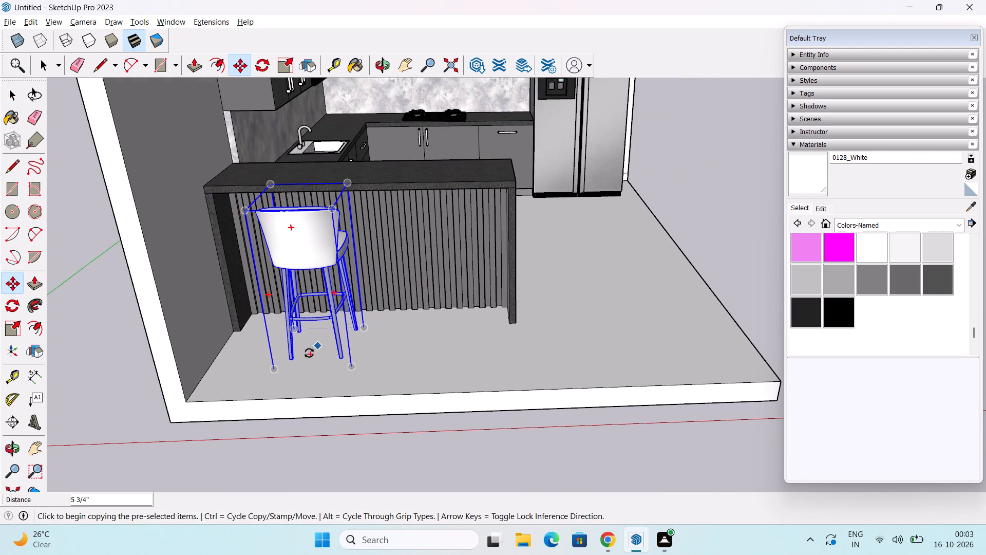
Copy the enlarged bar chair about 2' 6 15/16" along the peninsula toward its open end, and clear the selection.
click(290, 359)
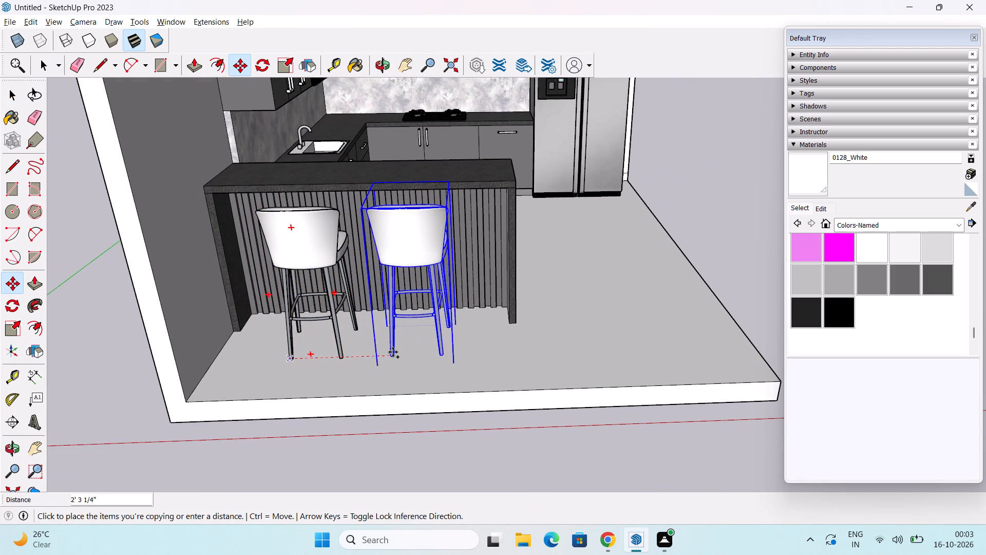
click(403, 351)
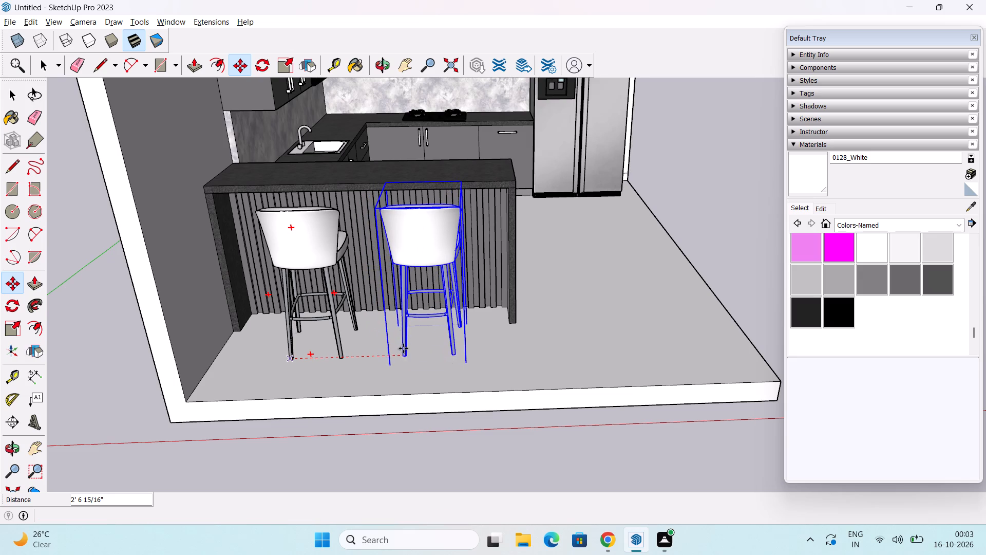
scroll(403, 346, down, 3)
middle_drag(407, 349, 339, 361)
key(space)
click(240, 405)
Examine the whole furnished kitchen from several angles, including the bar chairs, cabinet handles and appliances.
scroll(250, 386, down, 2)
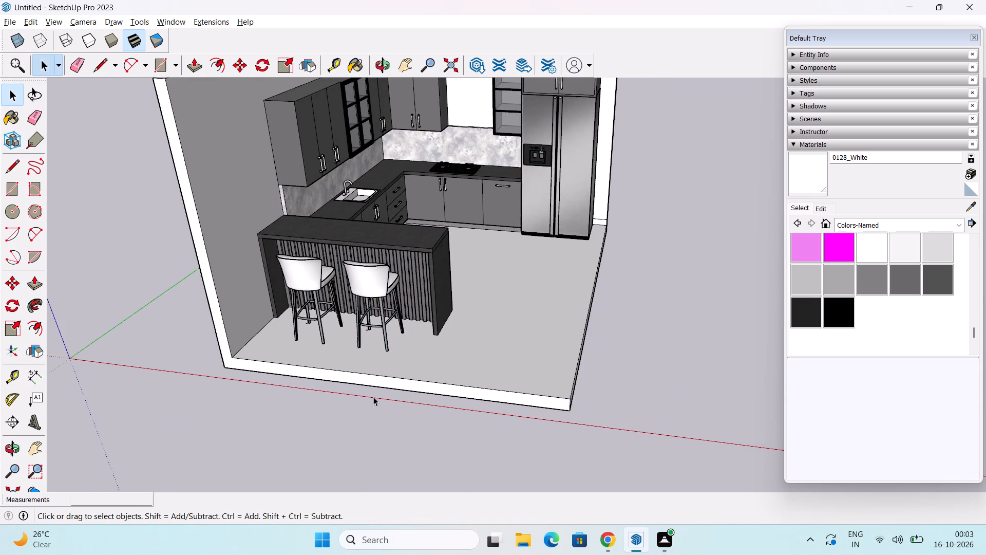
middle_drag(377, 396, 162, 326)
middle_drag(341, 300, 344, 408)
scroll(393, 312, up, 2)
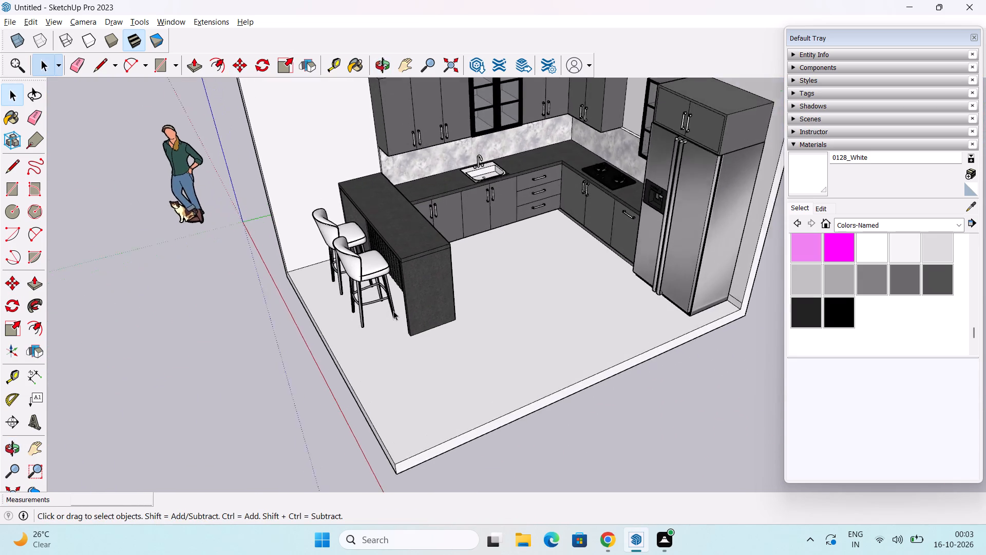
middle_drag(402, 307, 360, 383)
scroll(370, 369, down, 3)
middle_drag(414, 386, 424, 376)
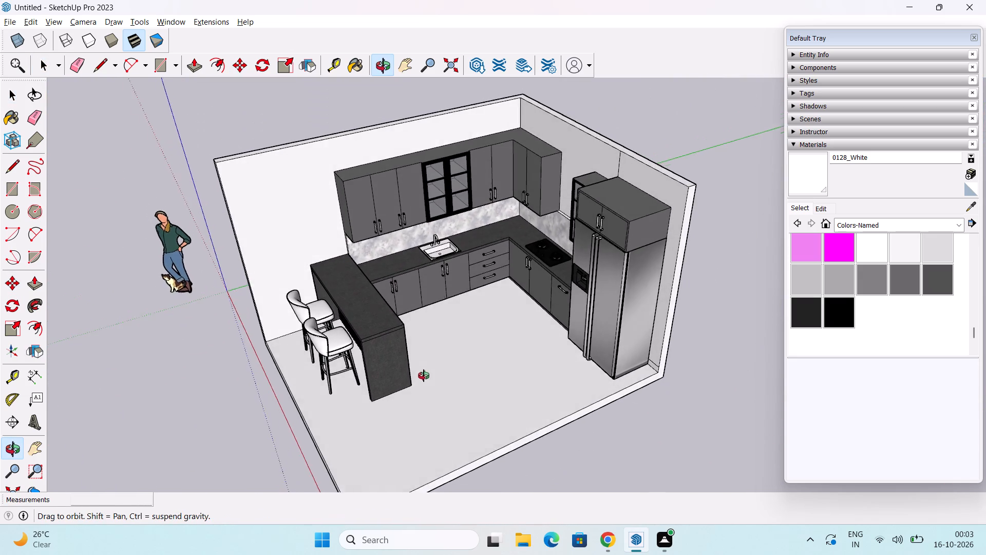
middle_drag(424, 376, 472, 378)
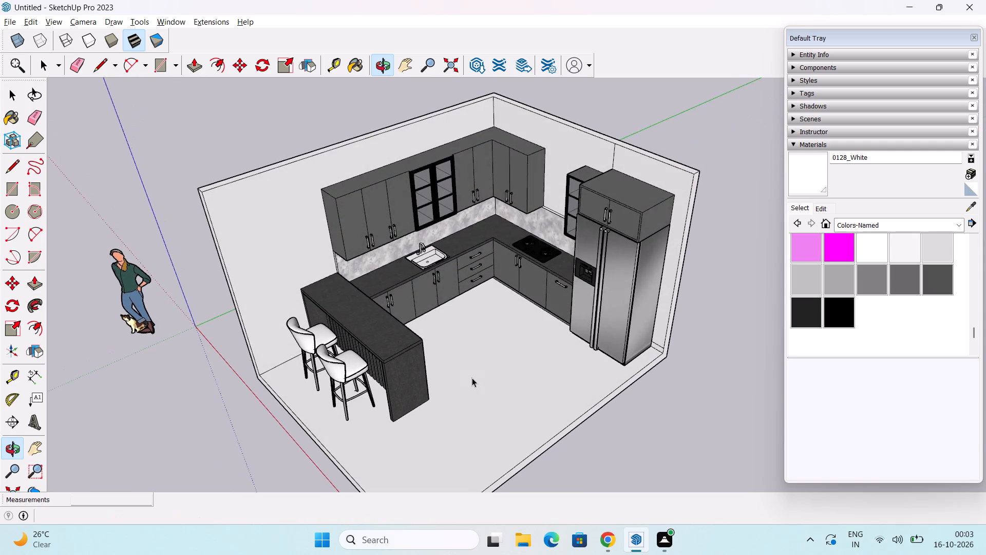
shift+middle_drag(470, 373, 415, 382)
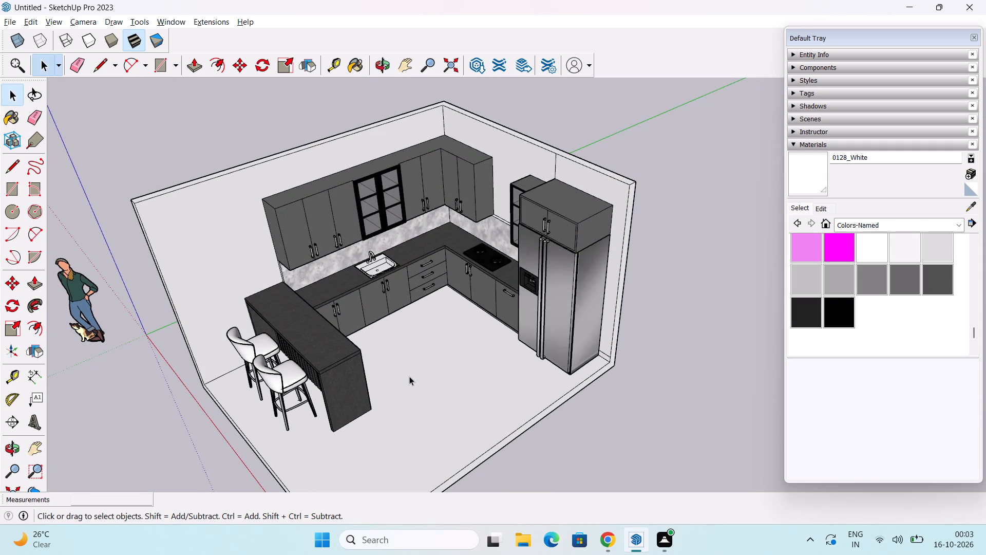
Import the chimney SketchUp file from the Downloads folder into the kitchen model.
click(10, 25)
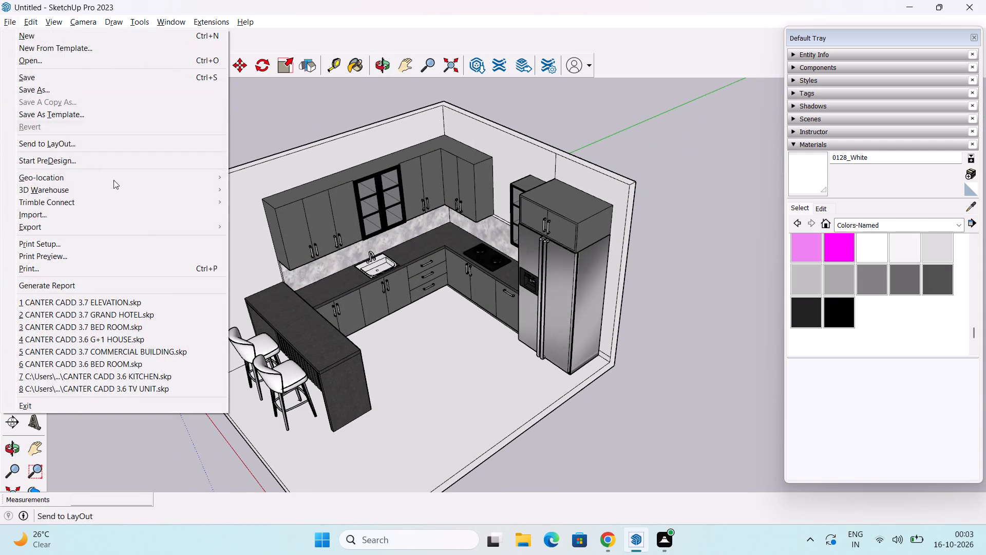
click(132, 214)
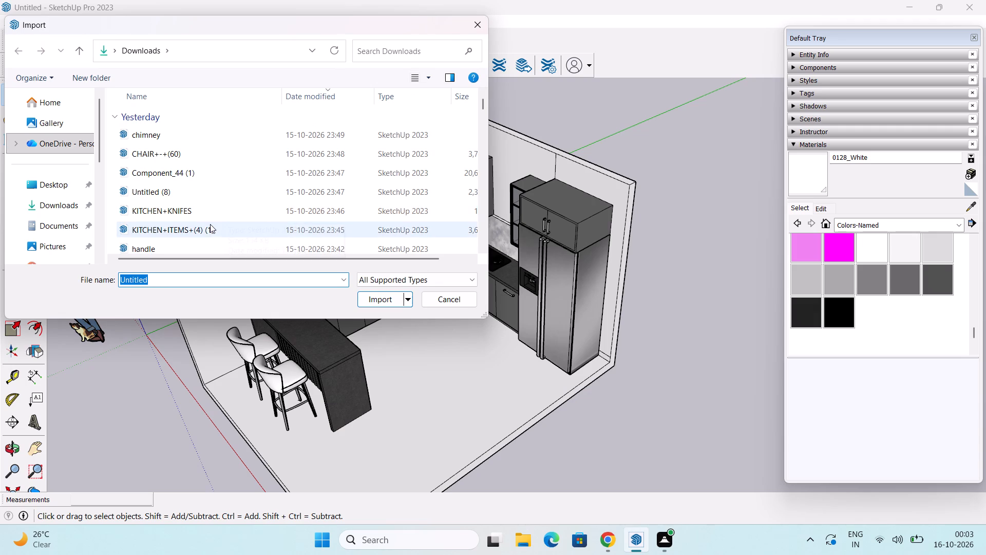
click(184, 136)
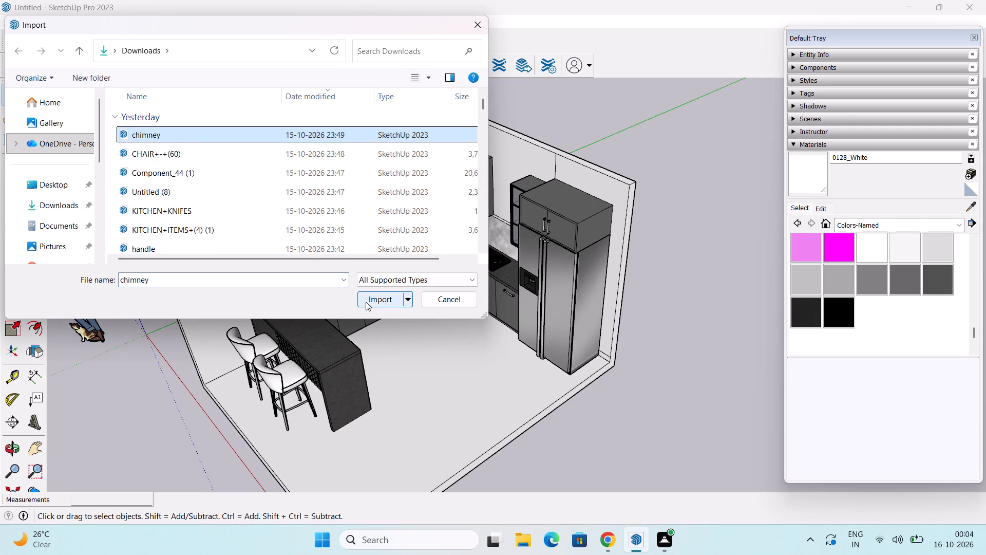
click(367, 301)
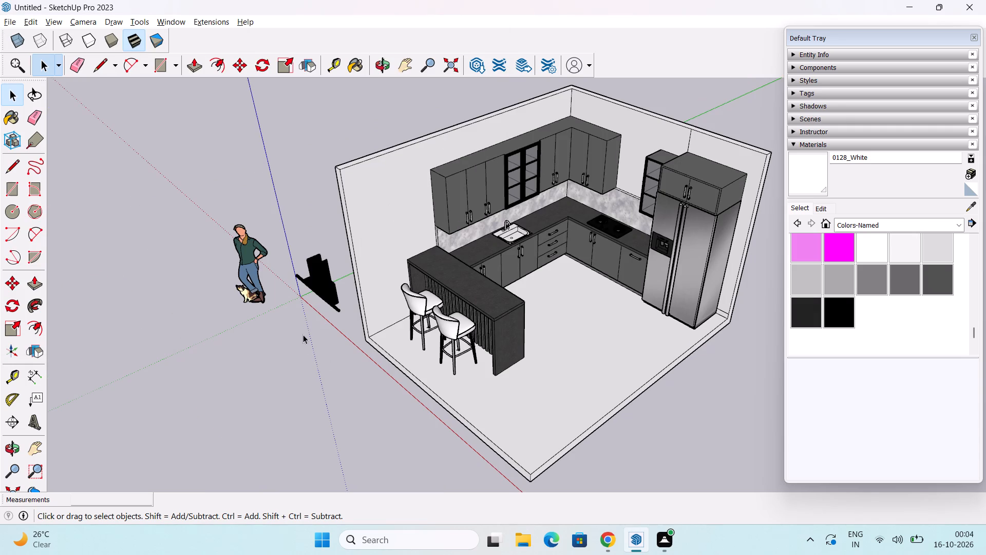
Move the imported chimney about 18' 11 1/2" to the back wall above the cooktop, between the upper cabinet and open shelf unit.
middle_drag(294, 279, 491, 340)
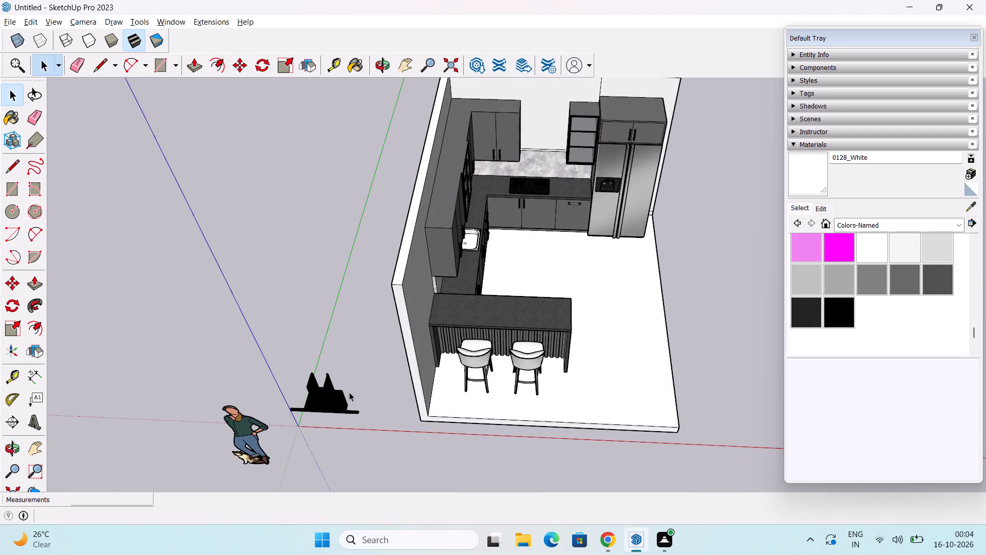
click(327, 387)
middle_drag(354, 421, 244, 361)
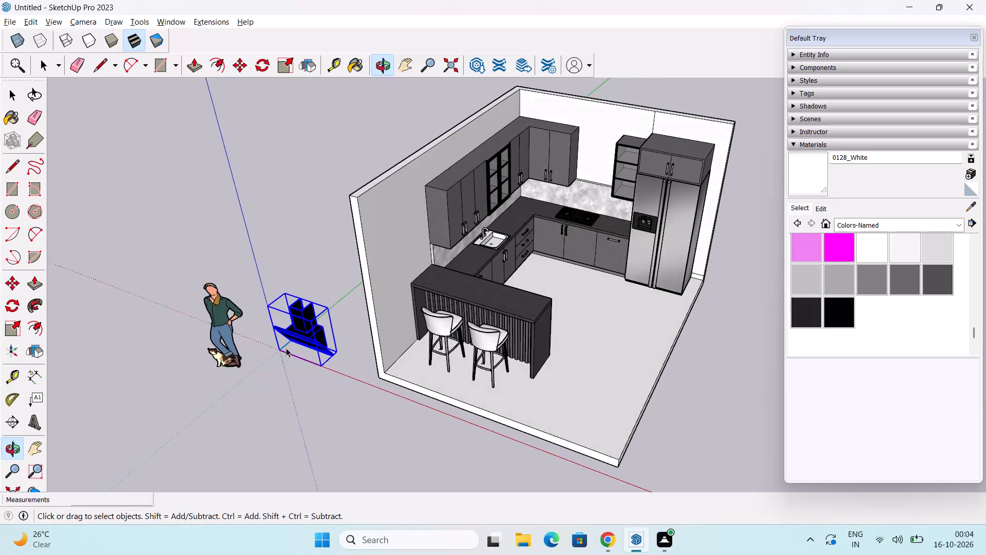
scroll(286, 347, up, 5)
key(m)
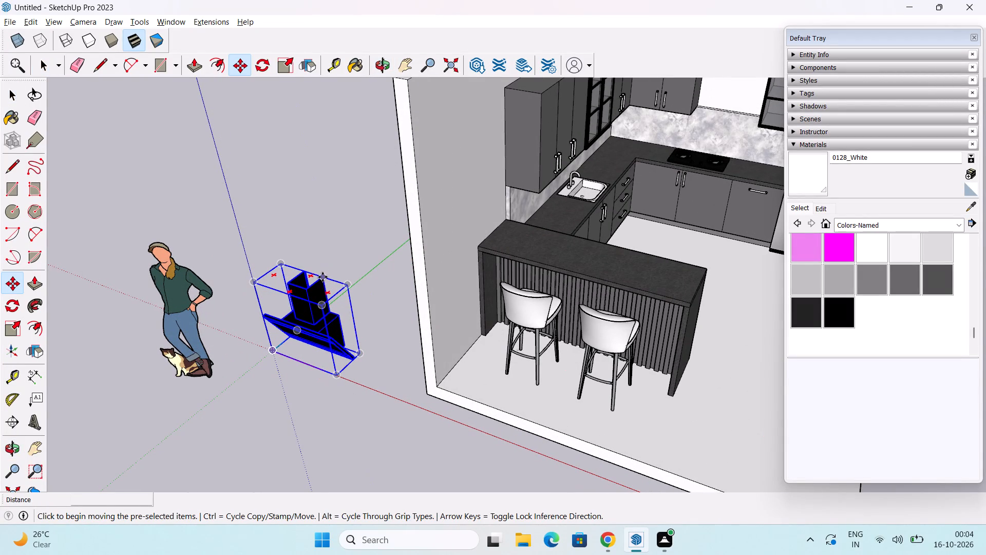
drag(323, 277, 333, 277)
scroll(494, 250, down, 2)
middle_drag(494, 250, 400, 363)
shift+middle_drag(651, 238, 590, 300)
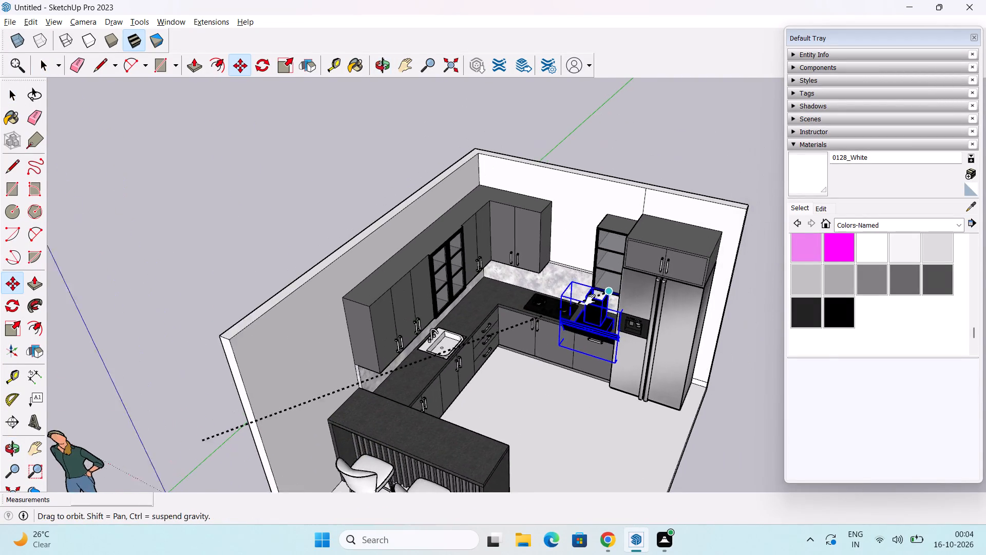
shift+middle_drag(590, 300, 590, 300)
scroll(578, 238, up, 10)
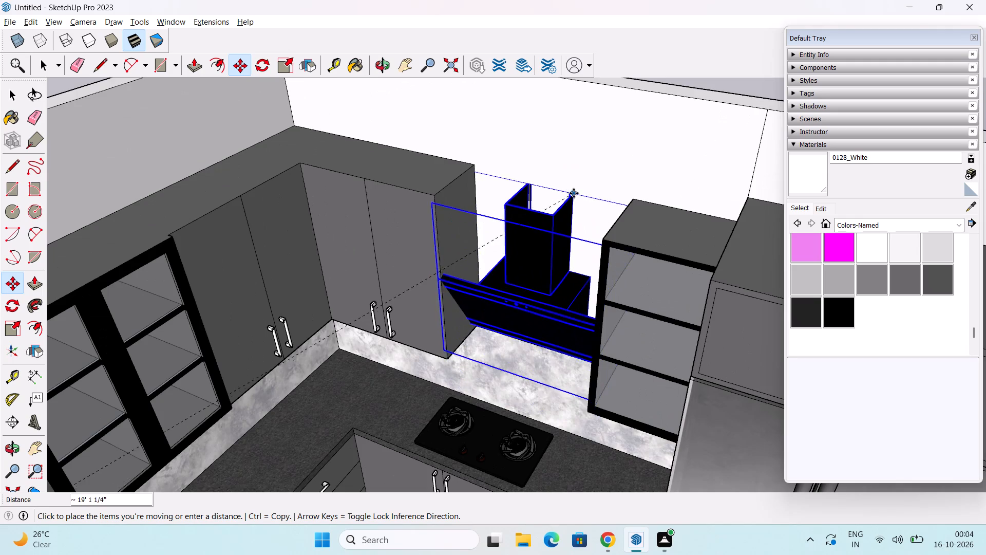
middle_drag(569, 208, 595, 147)
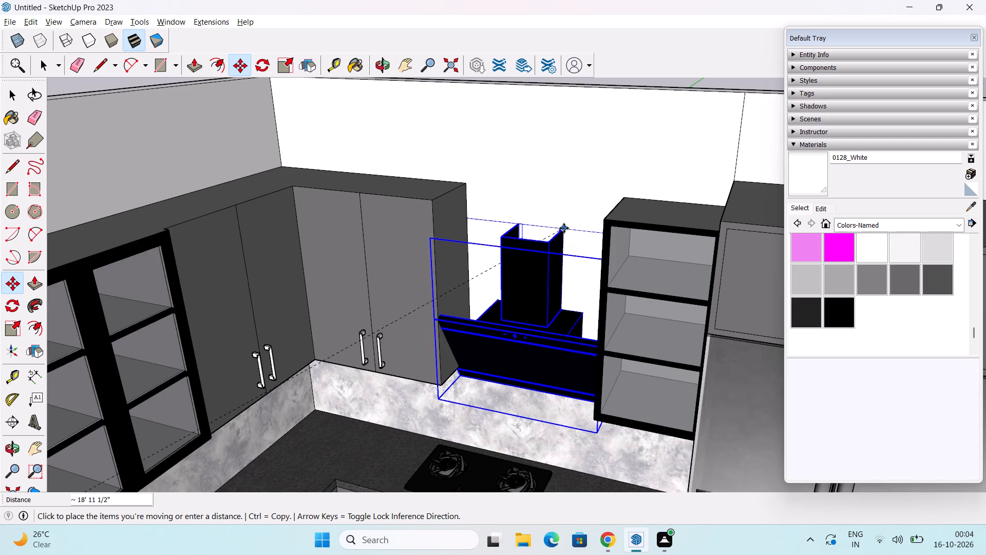
click(564, 229)
Narrow the chimney from both sides, scaling its width by about 0.94 and about 0.92, to fit between the cabinet and shelf unit.
middle_drag(567, 264, 598, 193)
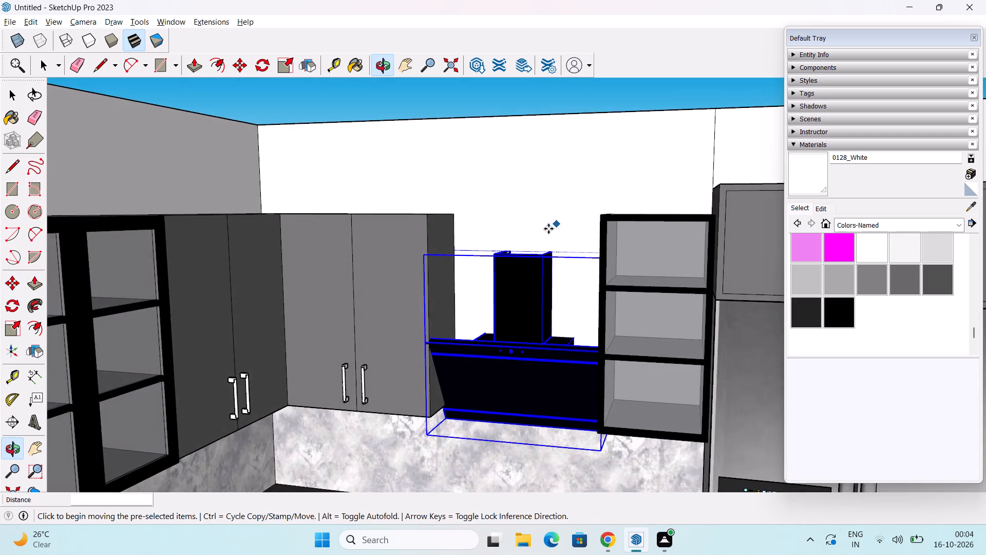
scroll(547, 230, down, 3)
middle_drag(499, 301, 555, 165)
middle_drag(548, 269, 557, 311)
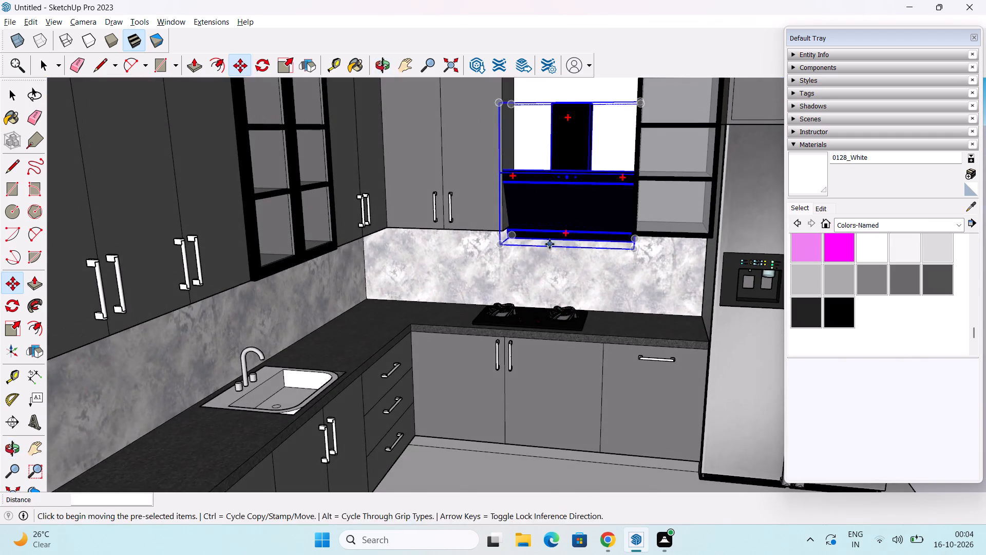
shift+middle_drag(549, 244, 527, 309)
click(8, 322)
middle_drag(409, 294, 378, 318)
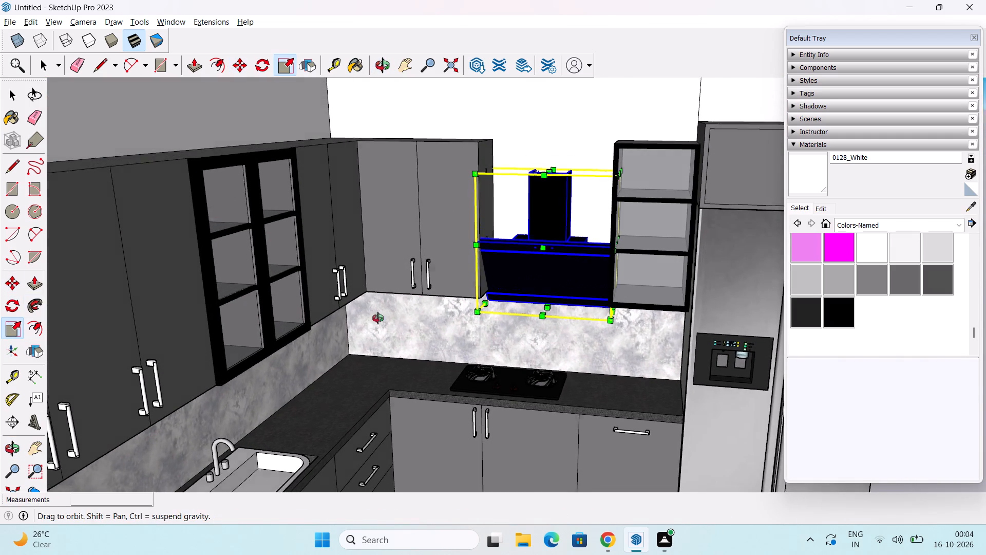
middle_drag(378, 318, 330, 326)
scroll(544, 234, up, 2)
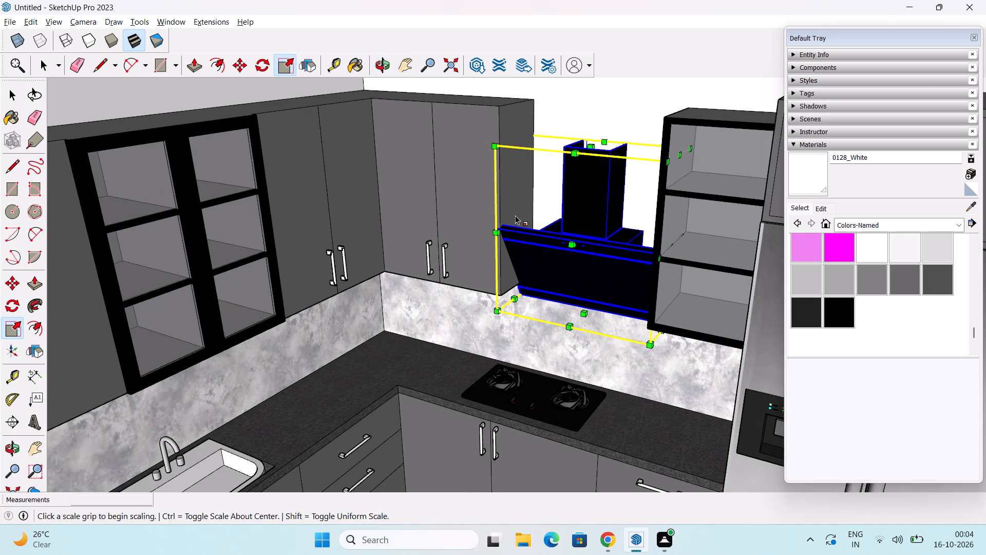
drag(510, 221, 522, 225)
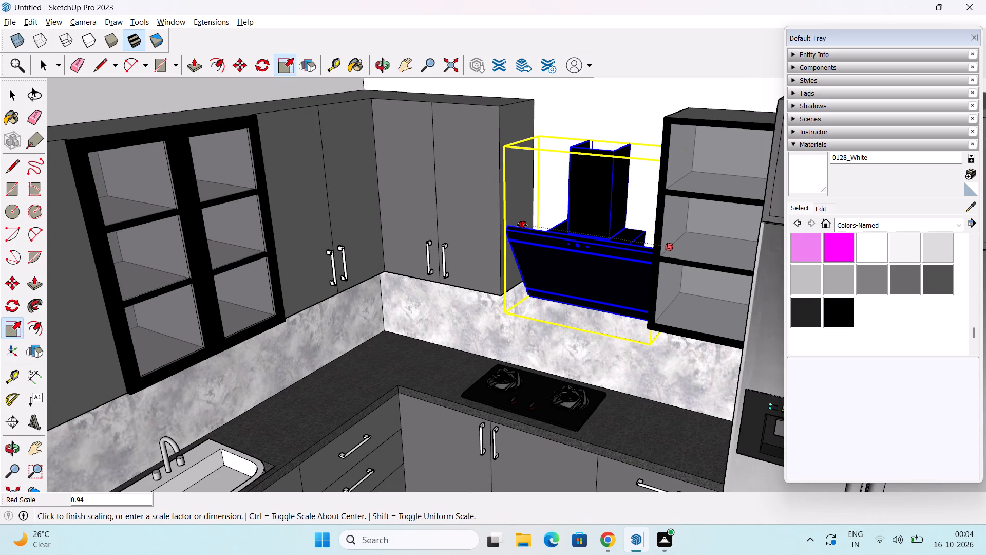
drag(522, 225, 522, 226)
middle_drag(529, 237, 695, 279)
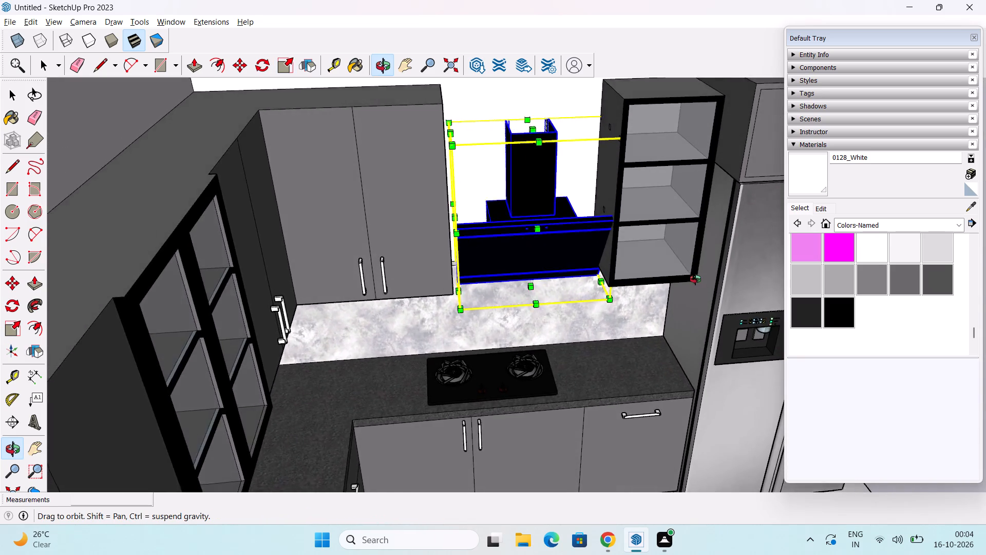
middle_drag(695, 279, 576, 249)
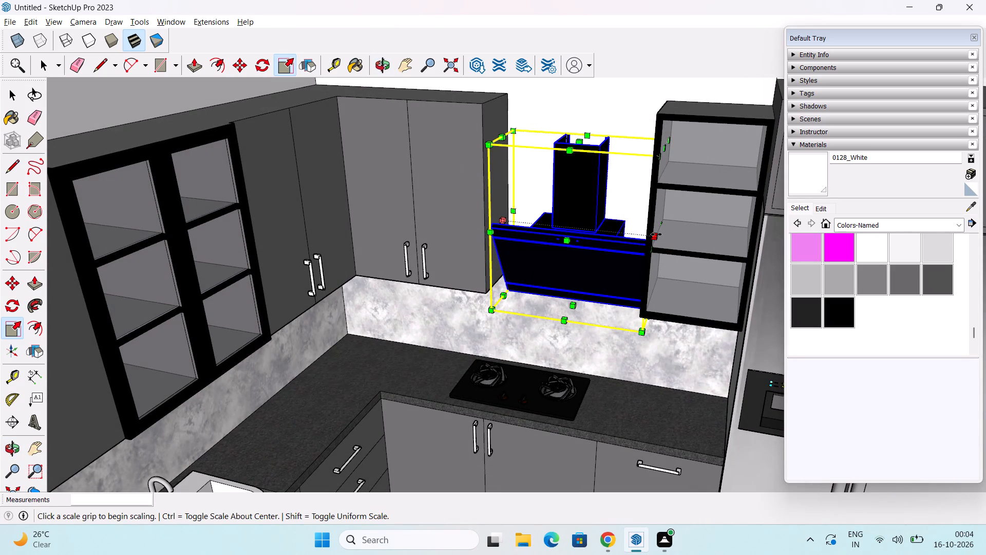
drag(656, 234, 642, 231)
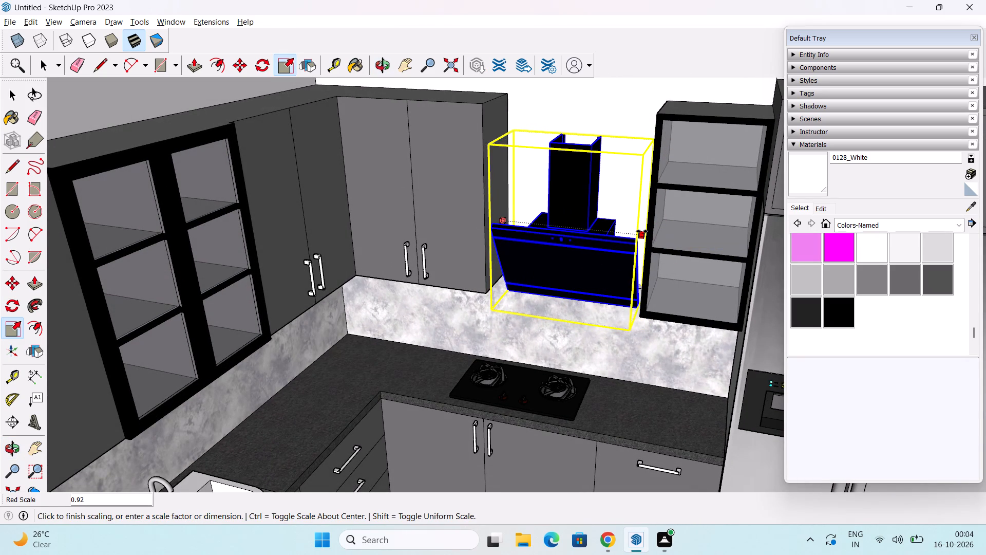
drag(642, 231, 644, 231)
Stretch the chimney vertically so its duct reaches close to the top of the wall, and clear the selection.
scroll(644, 231, down, 2)
middle_drag(621, 250, 610, 217)
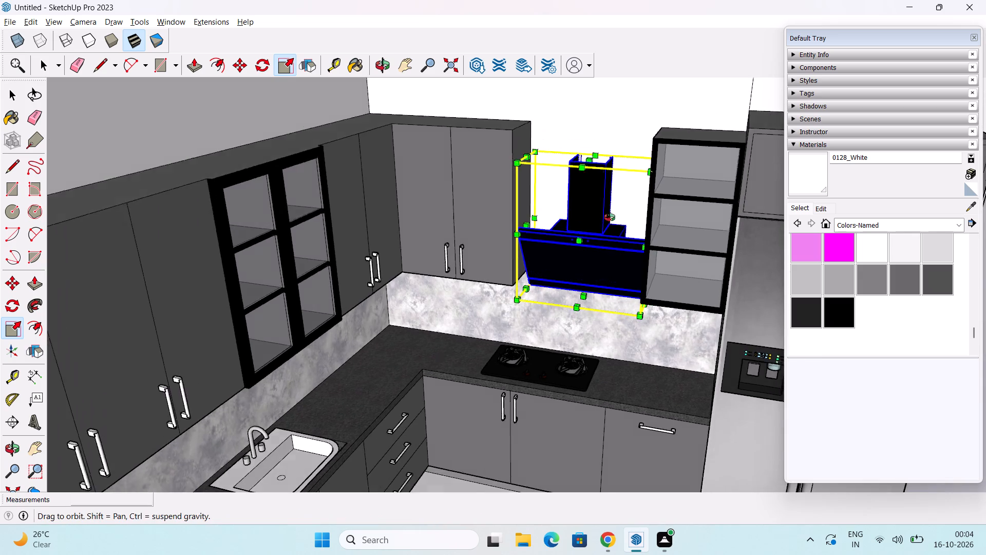
middle_drag(610, 217, 547, 182)
scroll(565, 178, down, 2)
middle_drag(573, 213, 580, 247)
scroll(580, 247, down, 1)
middle_drag(602, 244, 621, 291)
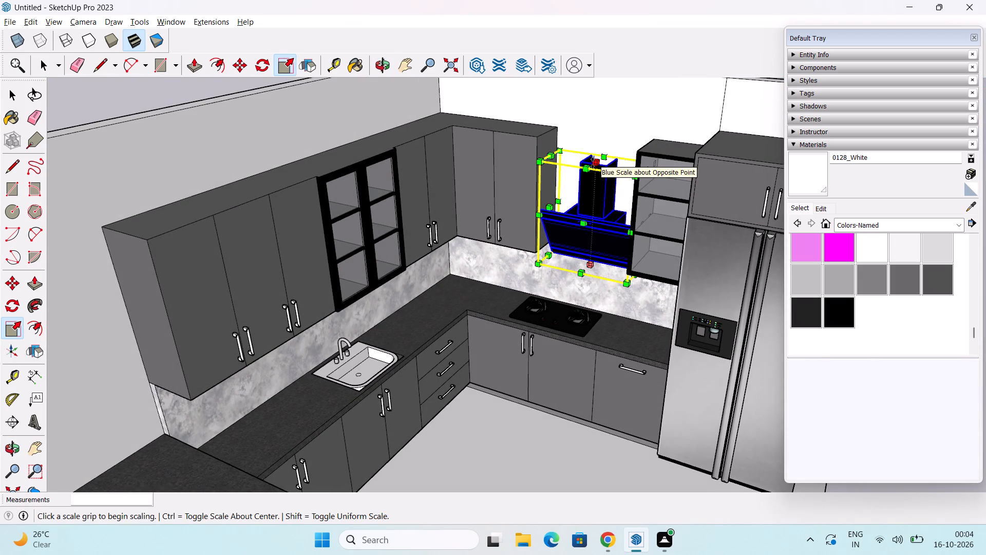
middle_drag(595, 165, 603, 196)
shift+middle_drag(599, 189, 593, 264)
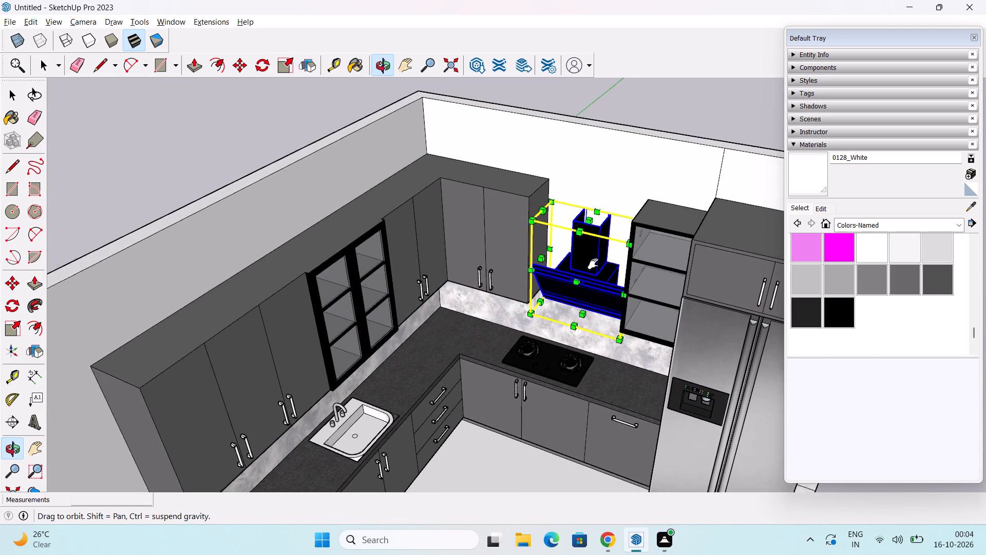
shift+middle_drag(593, 264, 592, 324)
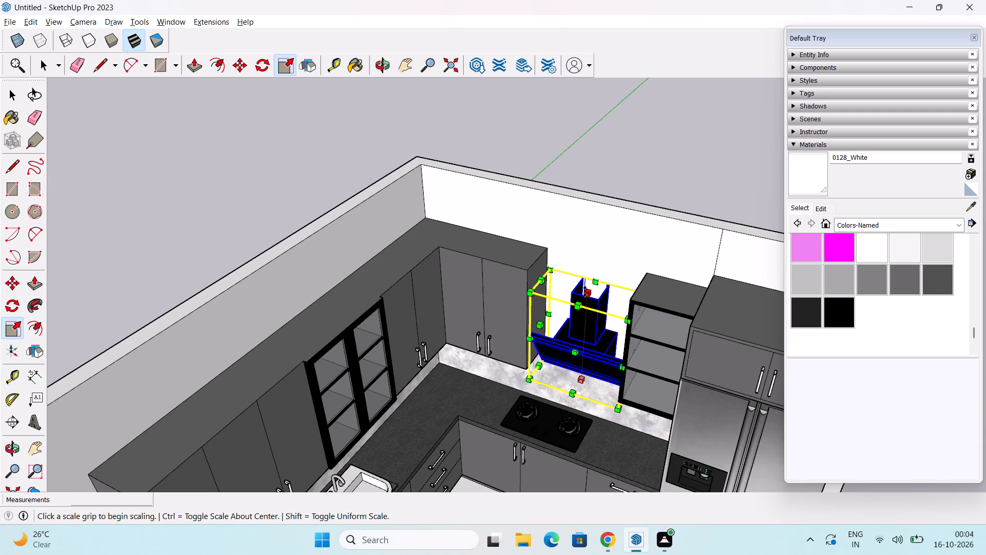
drag(586, 291, 593, 216)
scroll(600, 237, down, 2)
middle_drag(591, 299, 603, 209)
scroll(589, 297, down, 2)
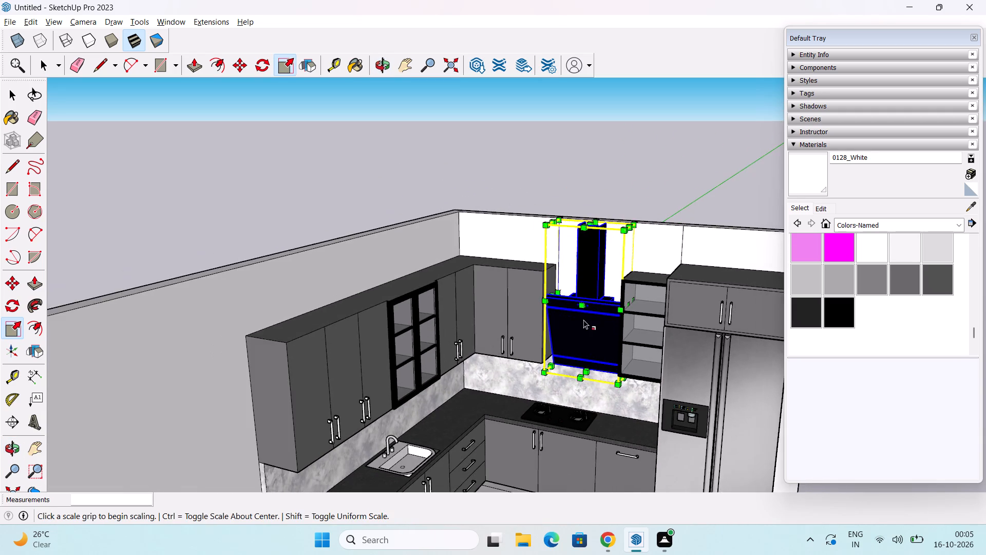
key(space)
click(611, 183)
Move the cooktop about 9 1/8" along the counter toward the refrigerator so it sits beneath the chimney, and clear the selection.
middle_drag(593, 359, 558, 339)
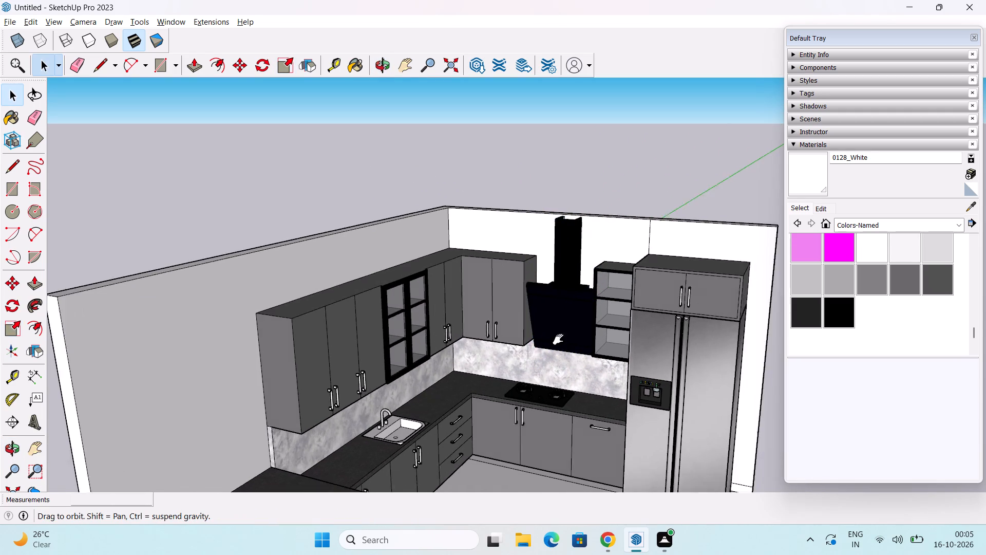
middle_drag(558, 339, 557, 339)
middle_drag(556, 356, 630, 417)
scroll(553, 337, up, 3)
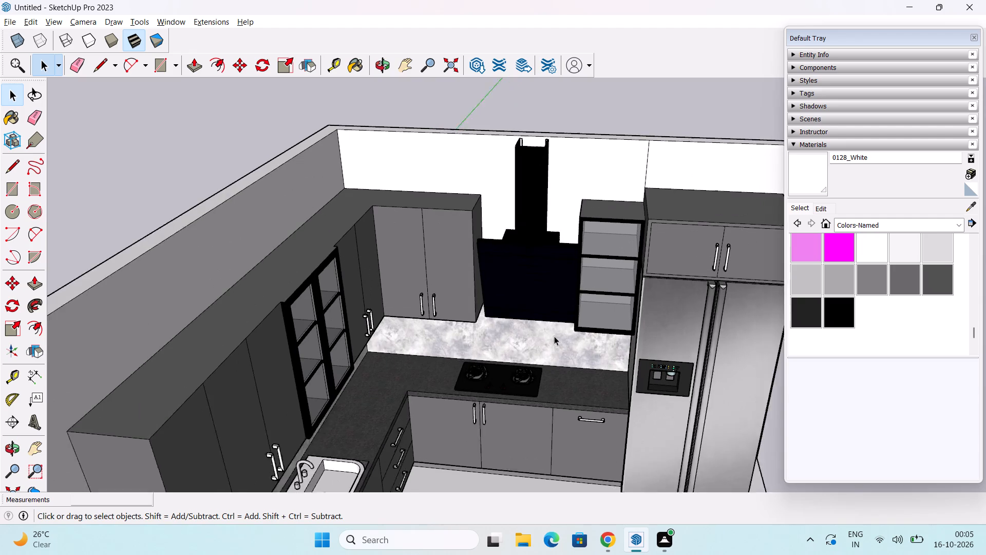
scroll(554, 336, up, 1)
click(537, 298)
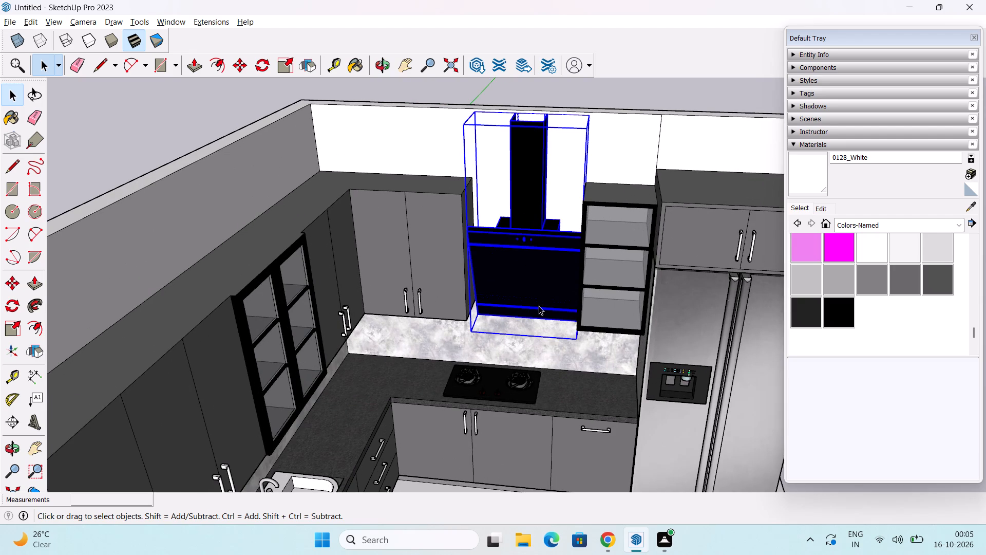
key(Escape)
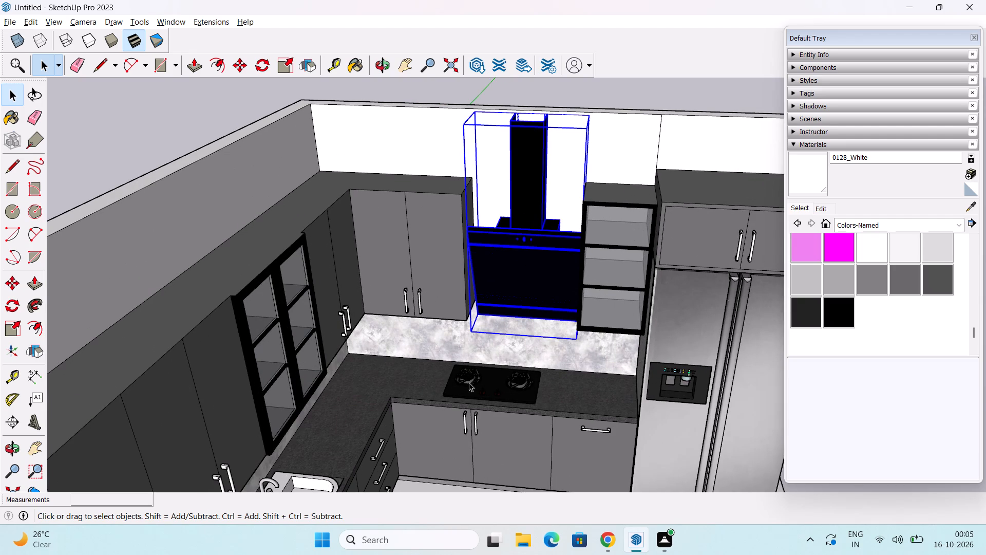
click(469, 382)
scroll(490, 417, up, 6)
key(m)
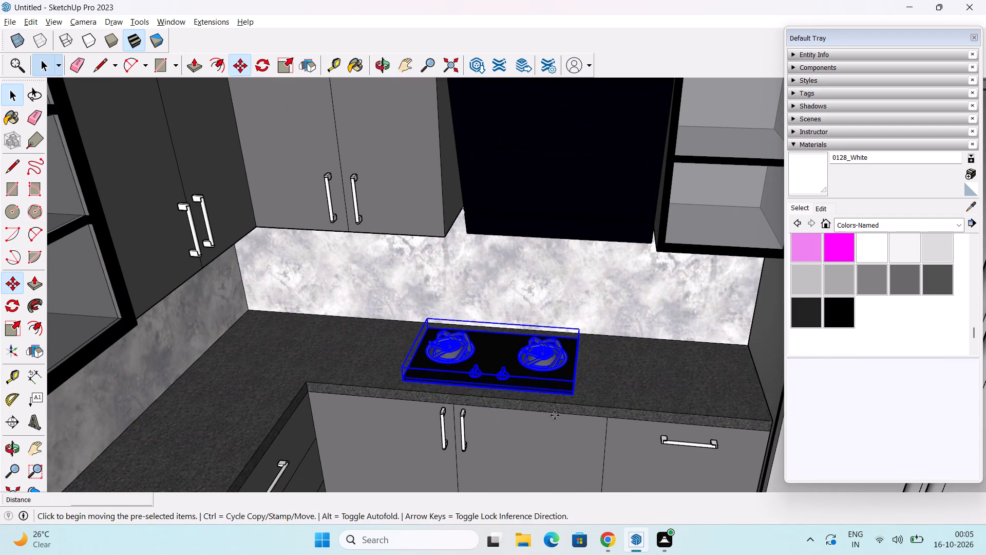
click(575, 399)
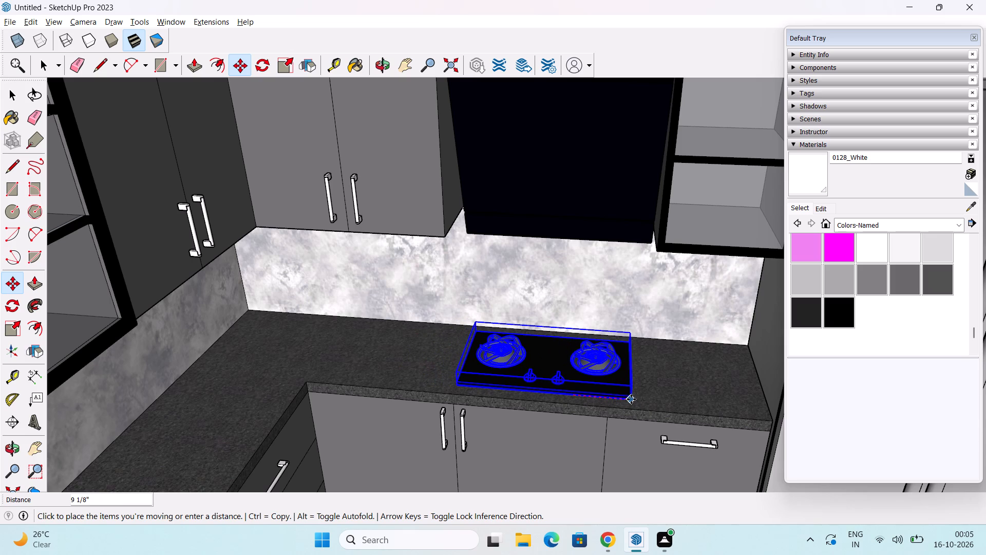
click(631, 399)
scroll(631, 399, down, 8)
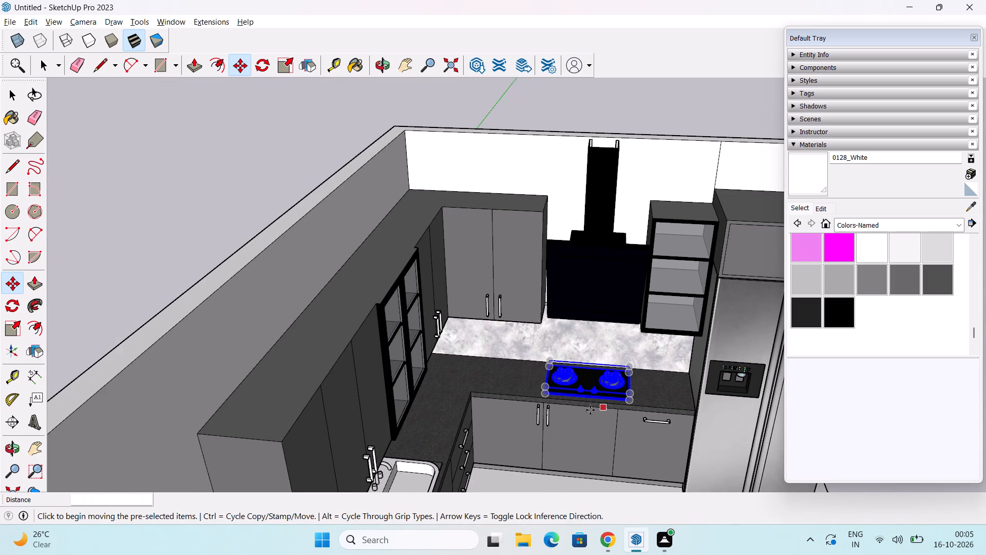
middle_drag(576, 409, 570, 409)
key(space)
click(213, 190)
Examine the kitchen from several angles, including the chimney, cooktop, refrigerator and peninsula.
scroll(288, 237, down, 2)
middle_drag(400, 331, 390, 301)
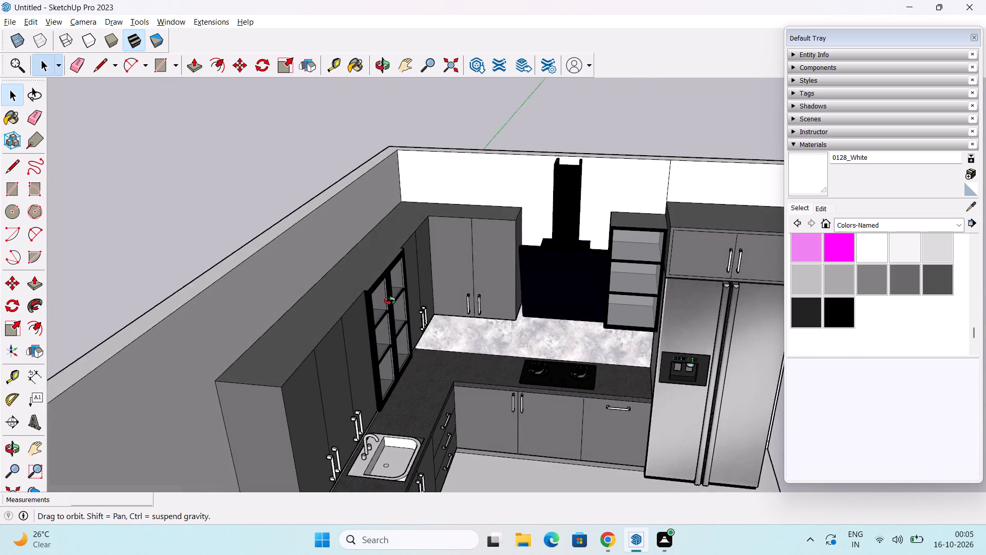
middle_drag(390, 301, 320, 314)
scroll(359, 334, down, 2)
middle_drag(424, 395, 307, 371)
scroll(347, 372, down, 1)
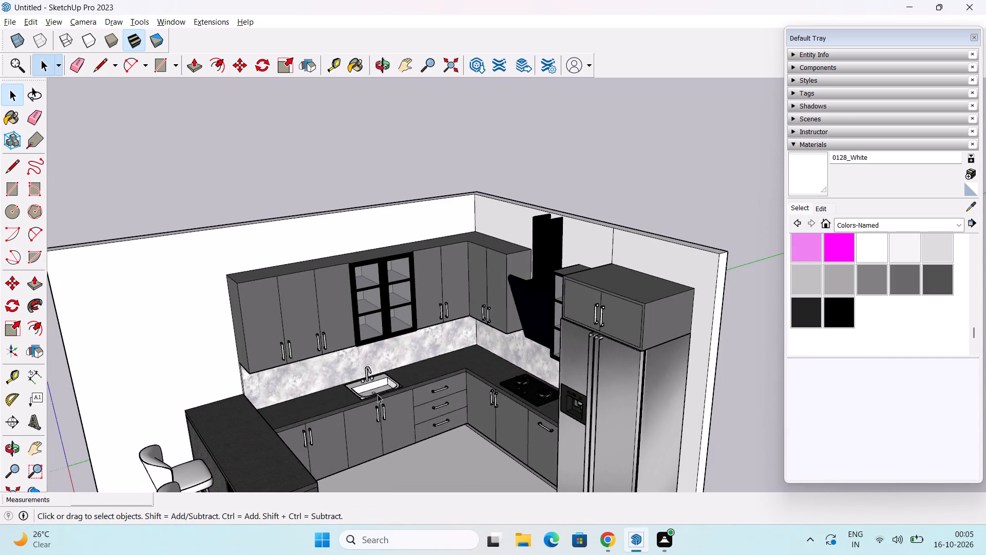
shift+middle_drag(387, 392, 400, 355)
middle_drag(418, 393, 463, 375)
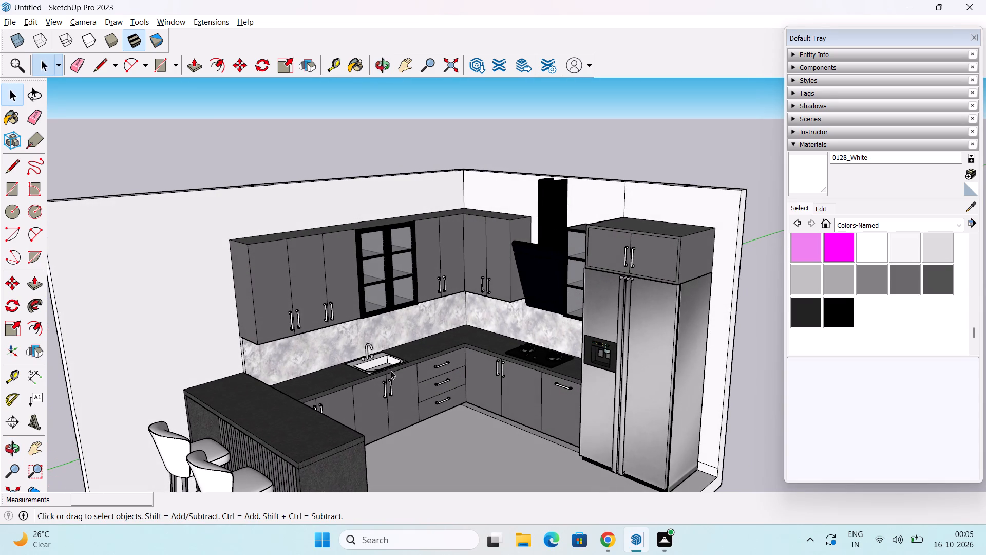
Import the downloaded Component_44 (1) file into the kitchen model.
click(8, 24)
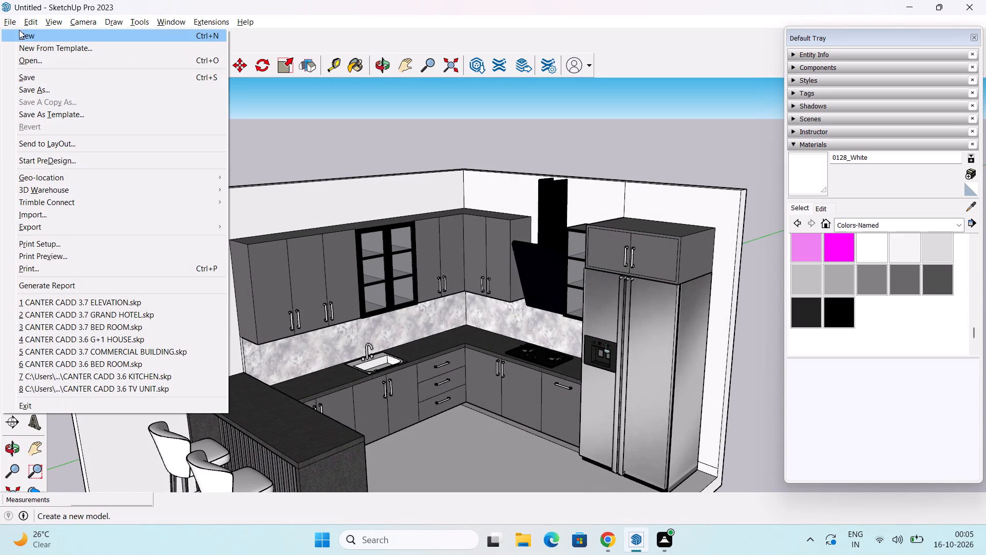
click(99, 215)
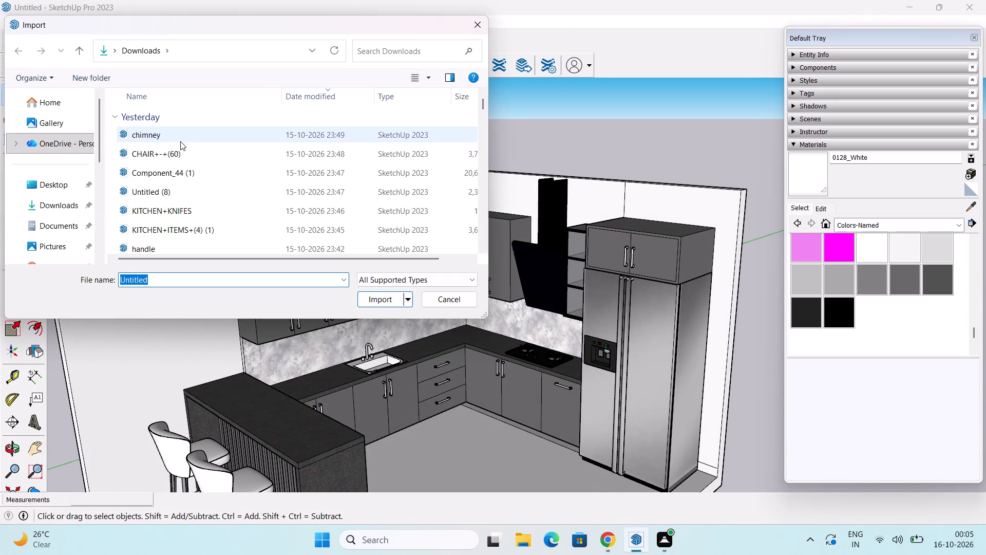
click(181, 178)
click(372, 300)
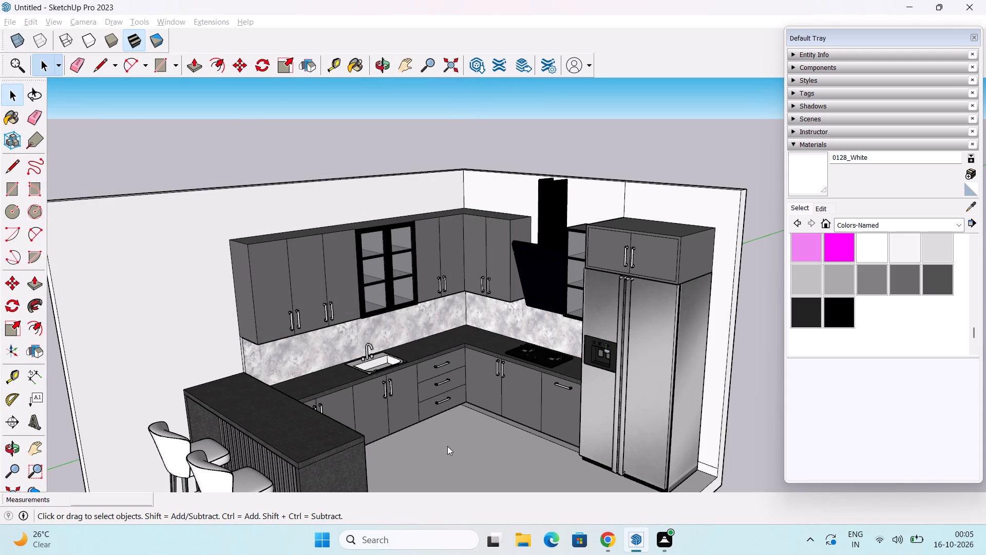
shift+middle_drag(447, 466, 448, 419)
shift+middle_drag(448, 419, 447, 416)
middle_drag(457, 437, 469, 481)
scroll(465, 446, down, 4)
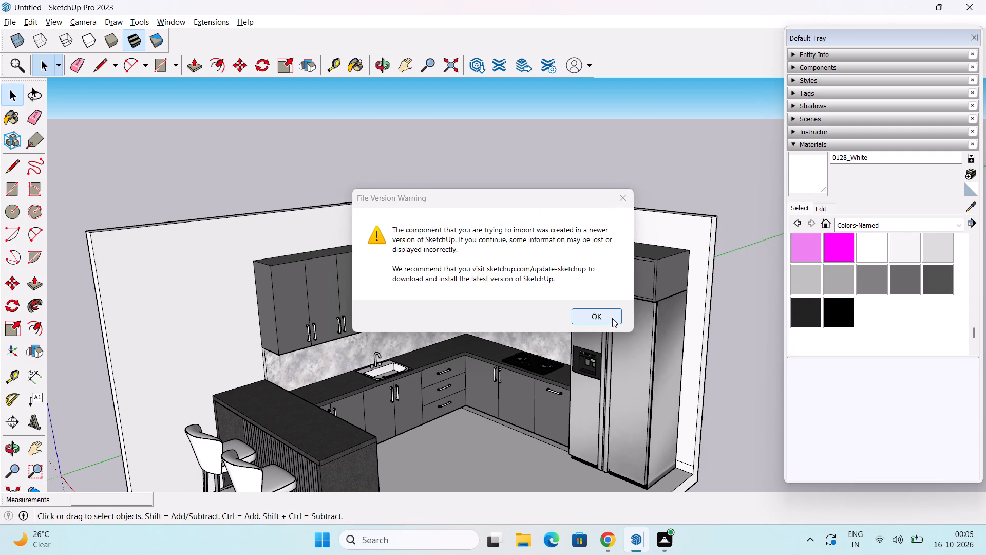
click(612, 318)
Place the imported bowl, jar and potted plant set on the wall end of the peninsula countertop, at its outer corner.
scroll(532, 449, down, 3)
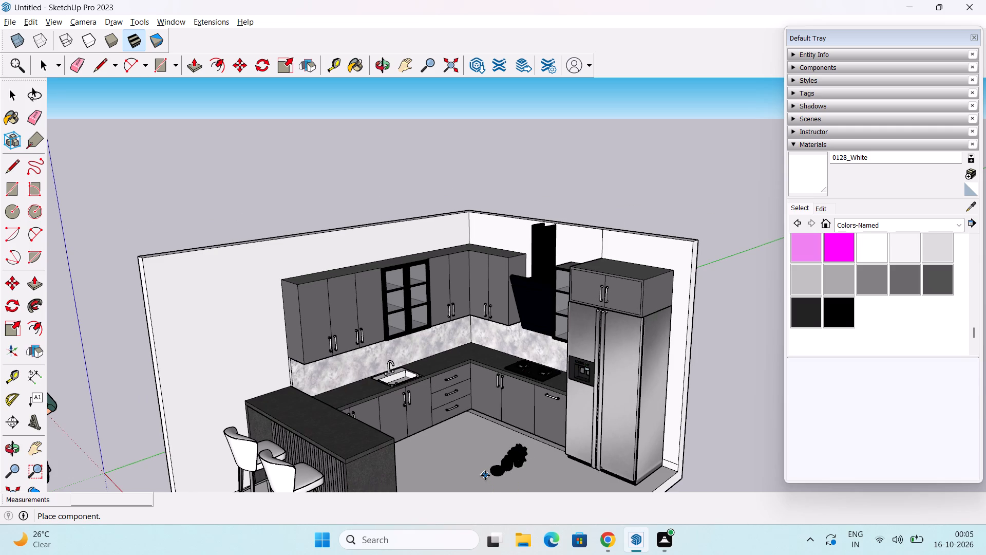
scroll(485, 475, up, 7)
middle_drag(485, 474, 434, 475)
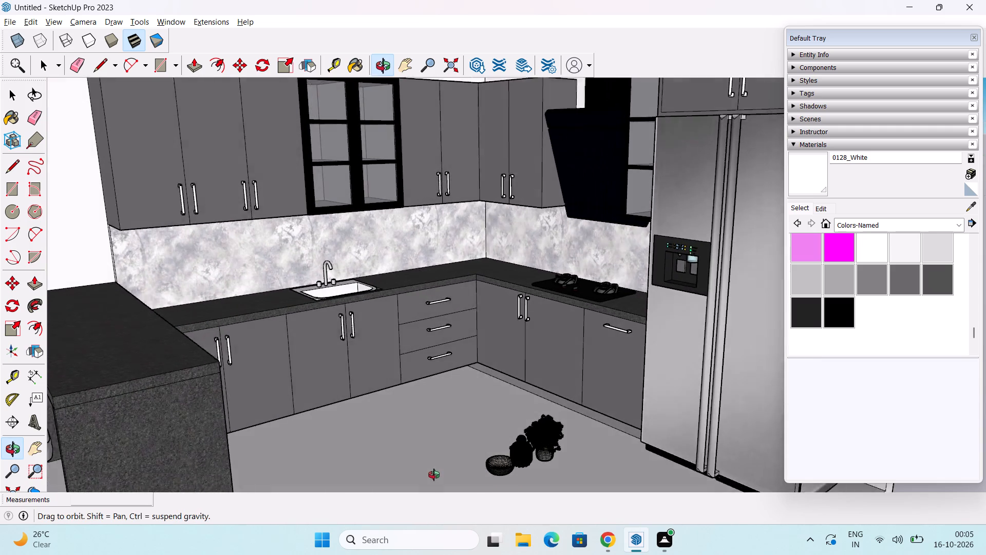
middle_drag(434, 475, 420, 490)
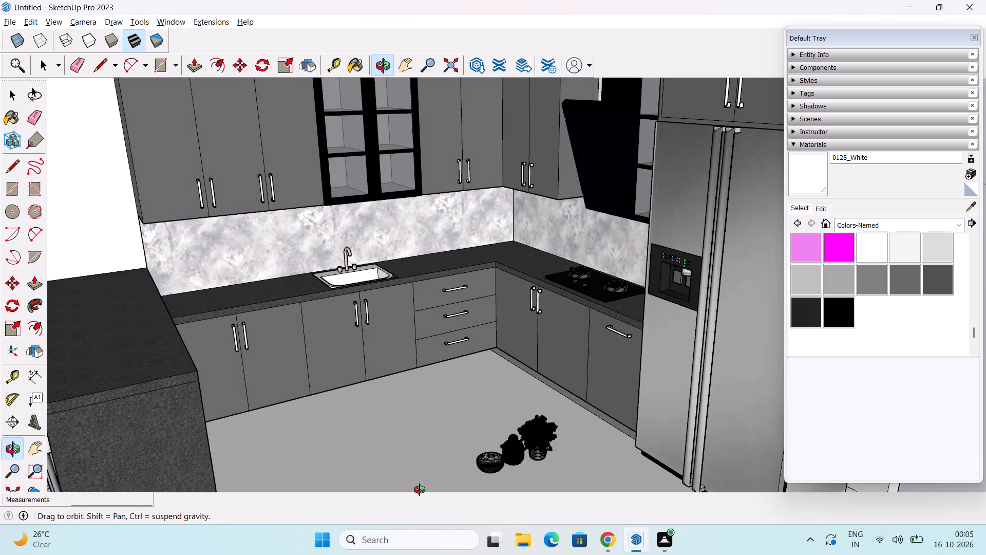
middle_drag(420, 490, 415, 489)
scroll(422, 325, up, 2)
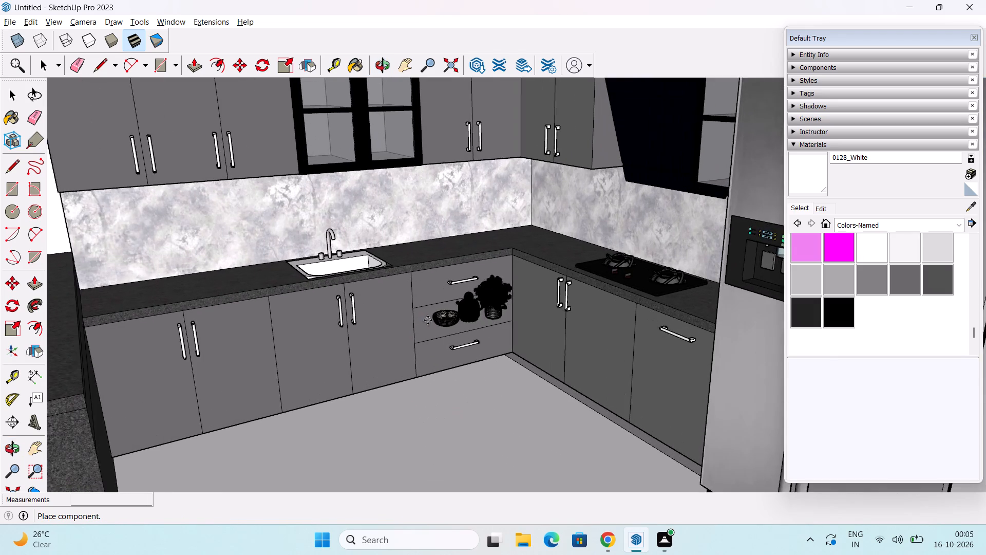
scroll(428, 320, up, 2)
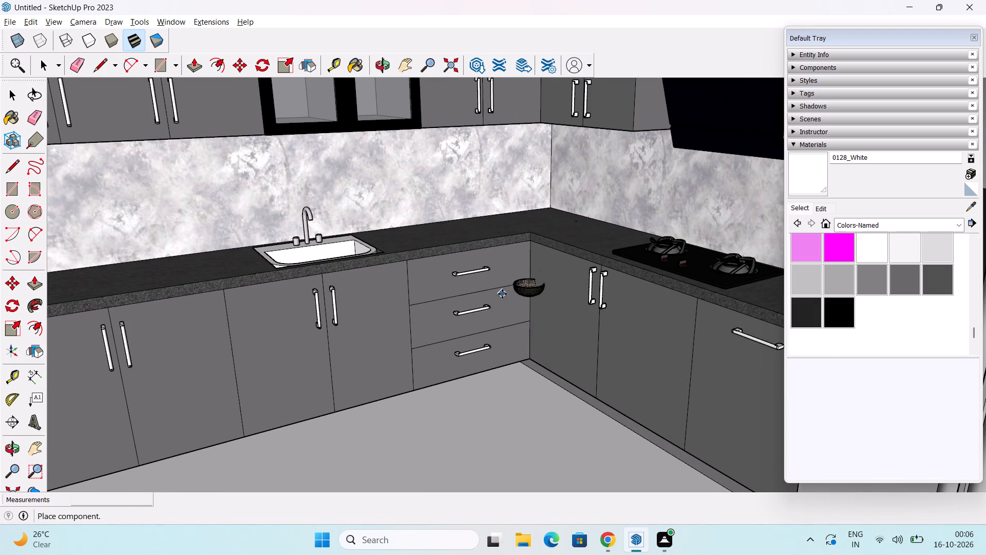
middle_drag(503, 294, 785, 380)
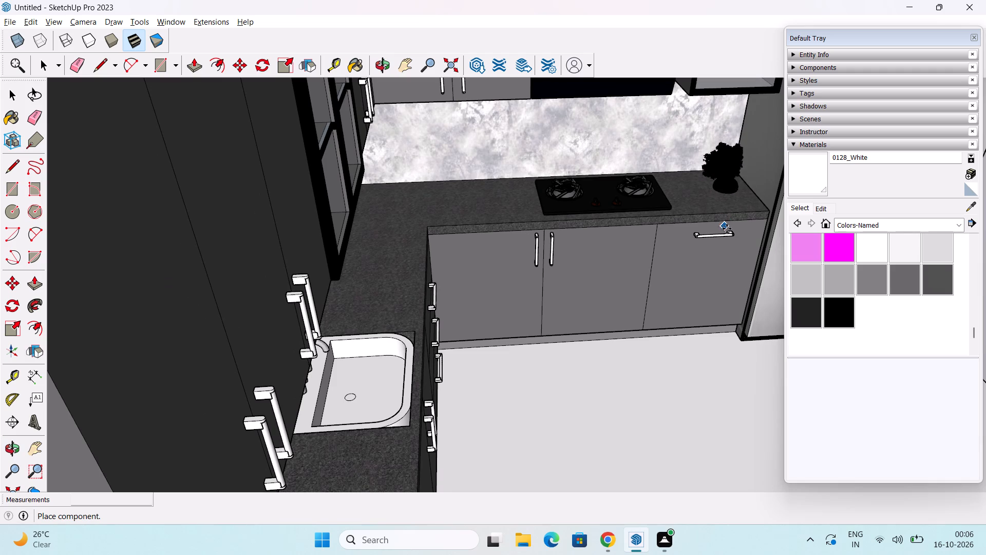
shift+middle_drag(656, 290, 658, 202)
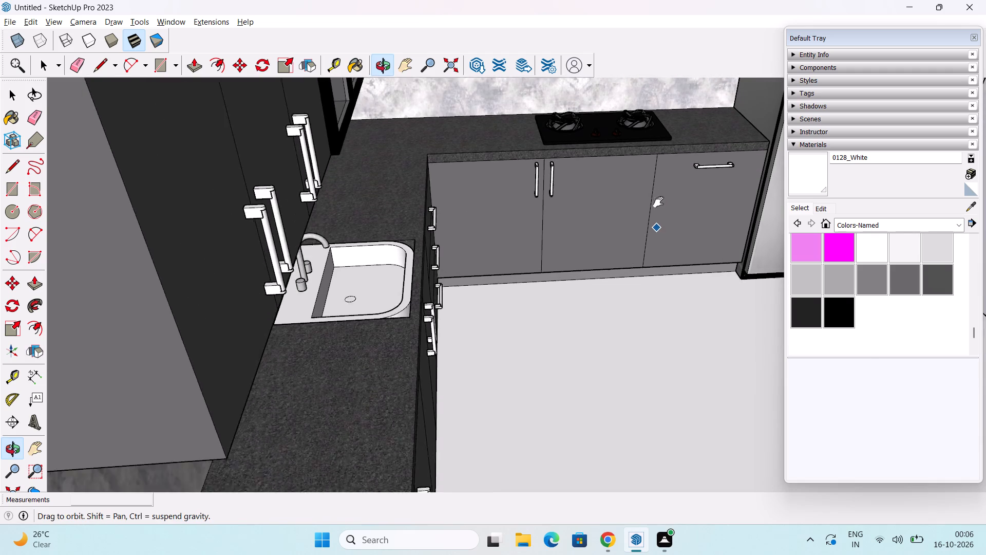
shift+middle_drag(658, 202, 658, 201)
scroll(657, 203, down, 2)
middle_drag(628, 262, 508, 269)
scroll(507, 259, down, 3)
shift+middle_drag(504, 277, 521, 245)
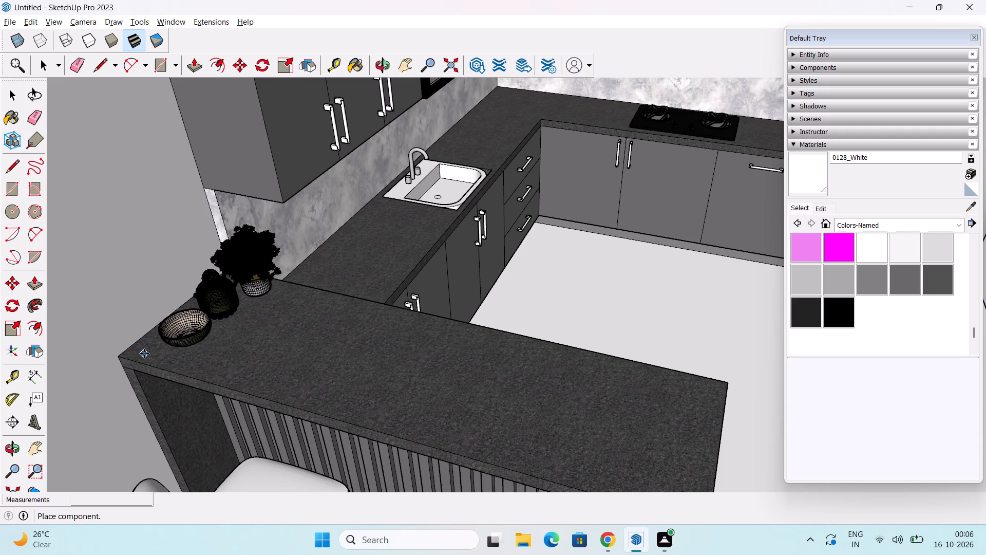
click(131, 361)
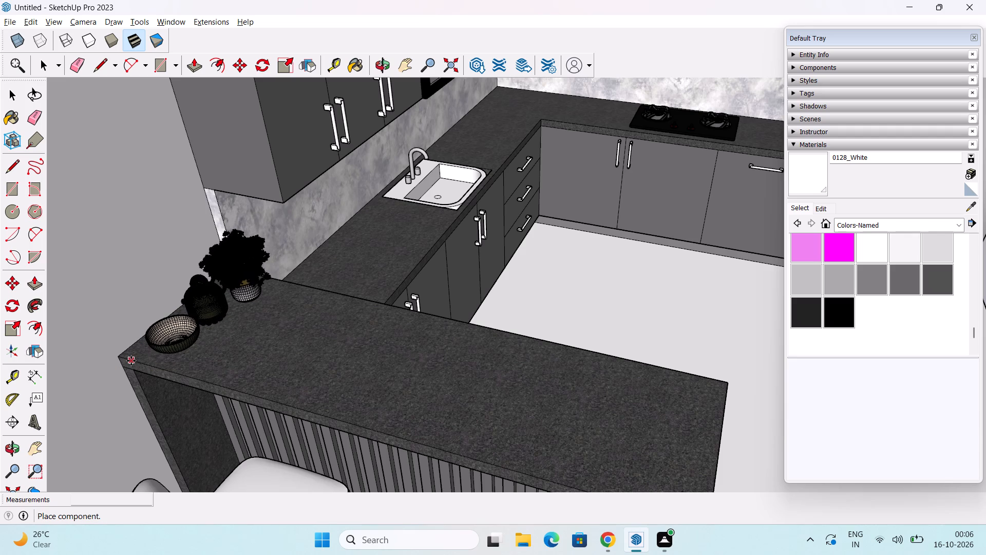
middle_drag(220, 368, 155, 318)
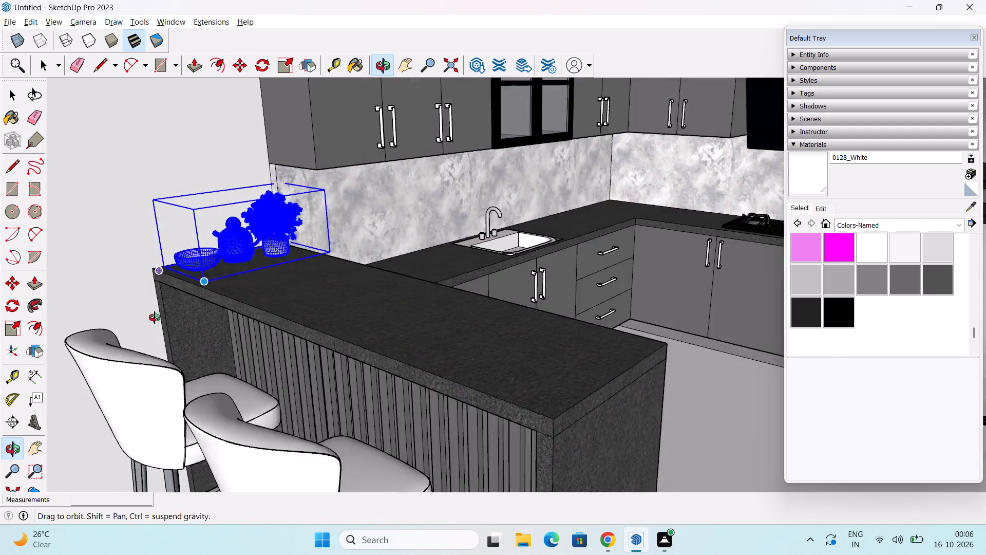
middle_drag(155, 318, 168, 359)
Import the downloaded Untitled (8) file and place it with its woman figure beside the standing man outside the kitchen.
click(4, 22)
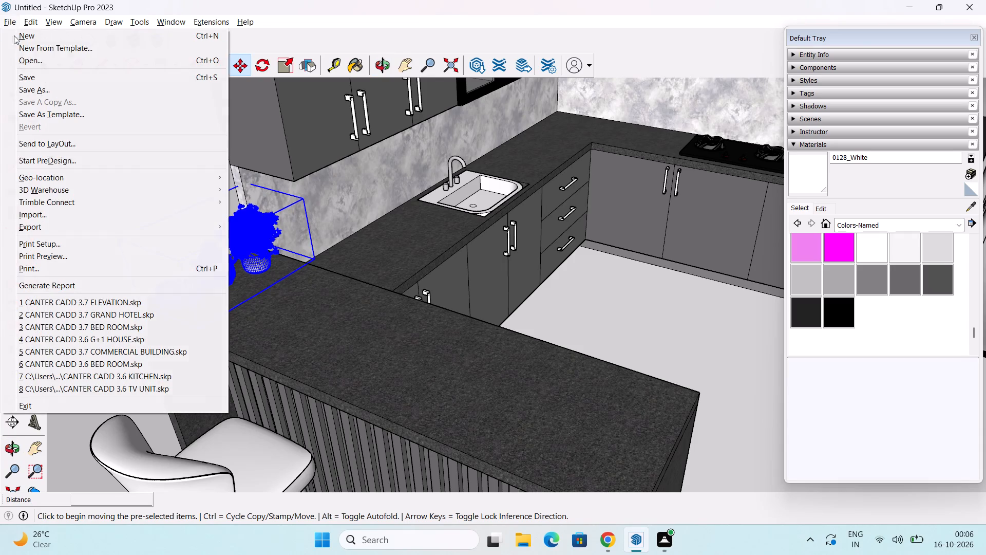
click(69, 211)
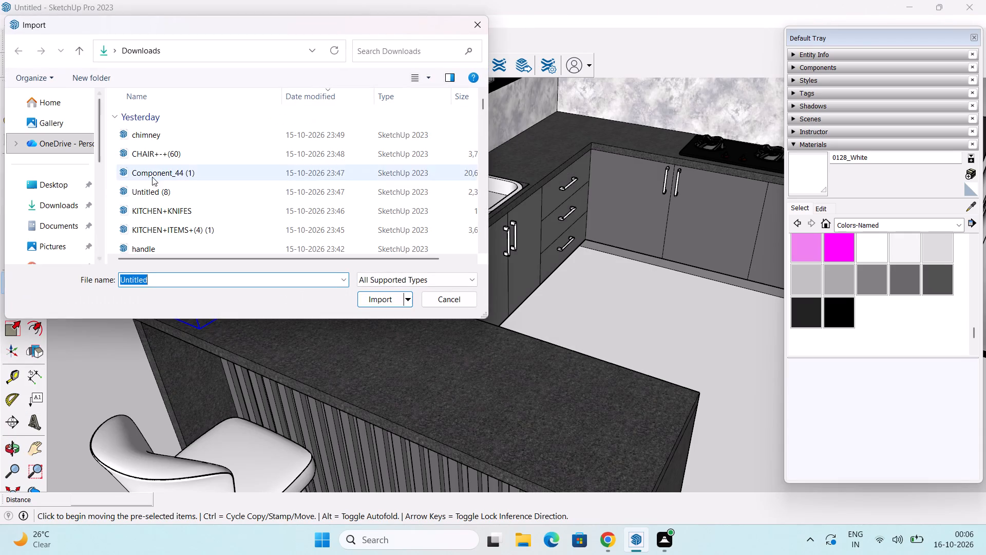
click(155, 194)
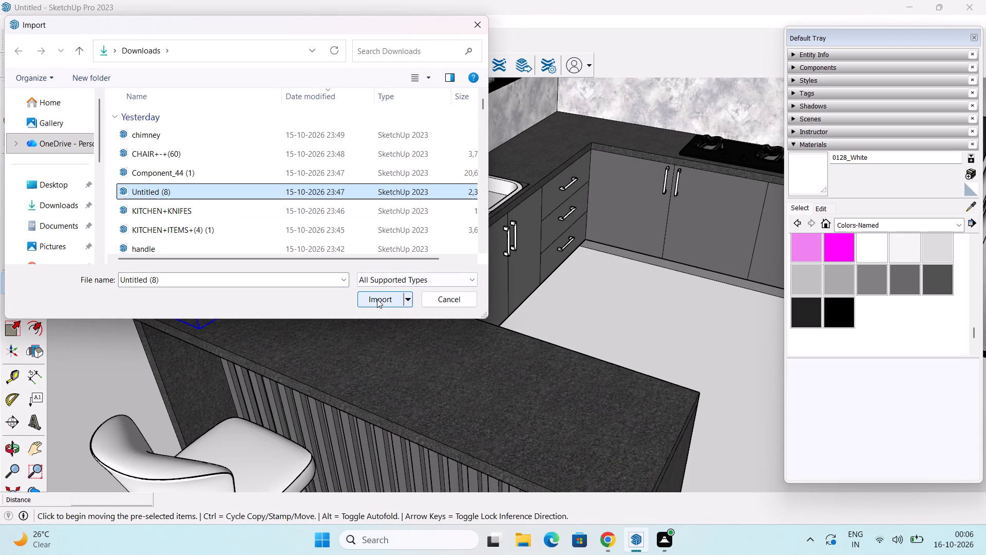
click(376, 299)
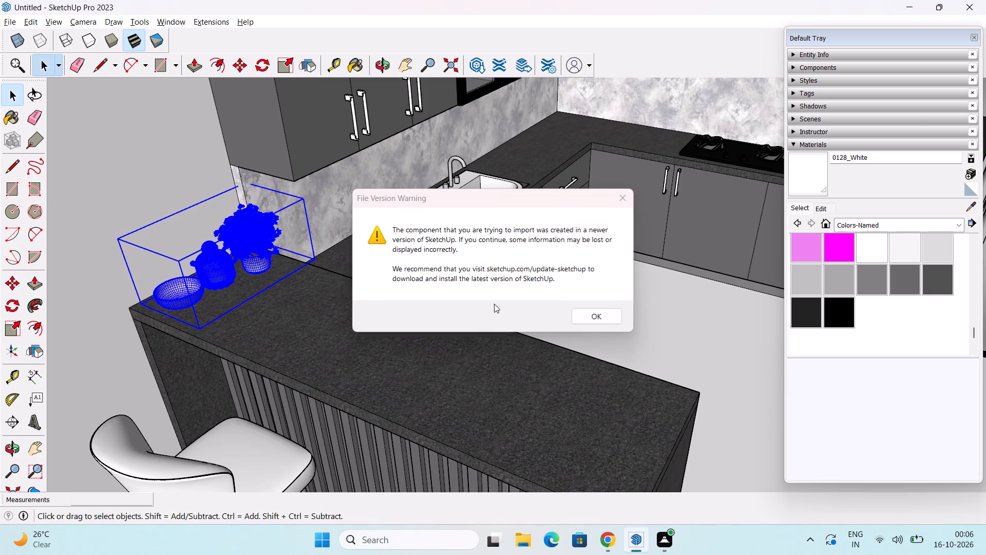
click(587, 312)
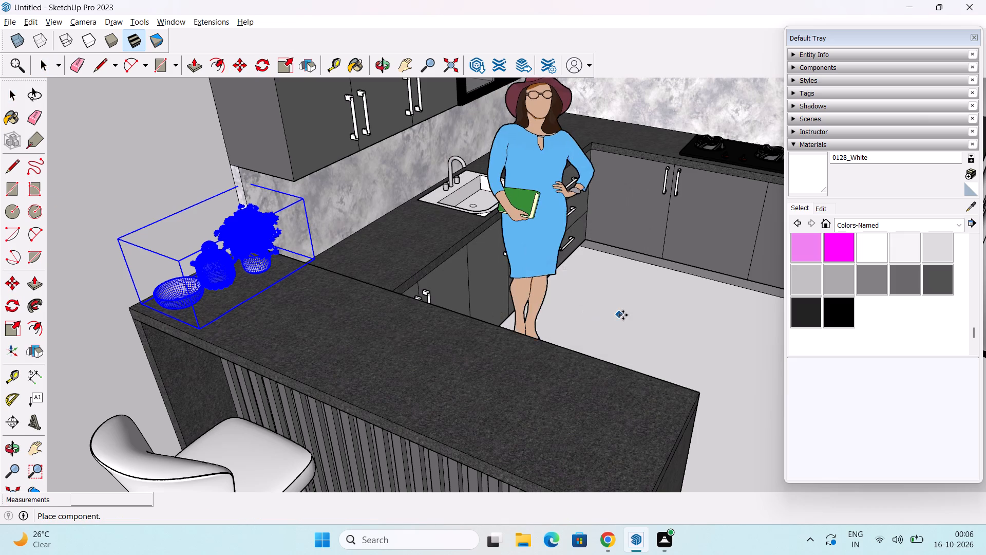
scroll(654, 337, down, 13)
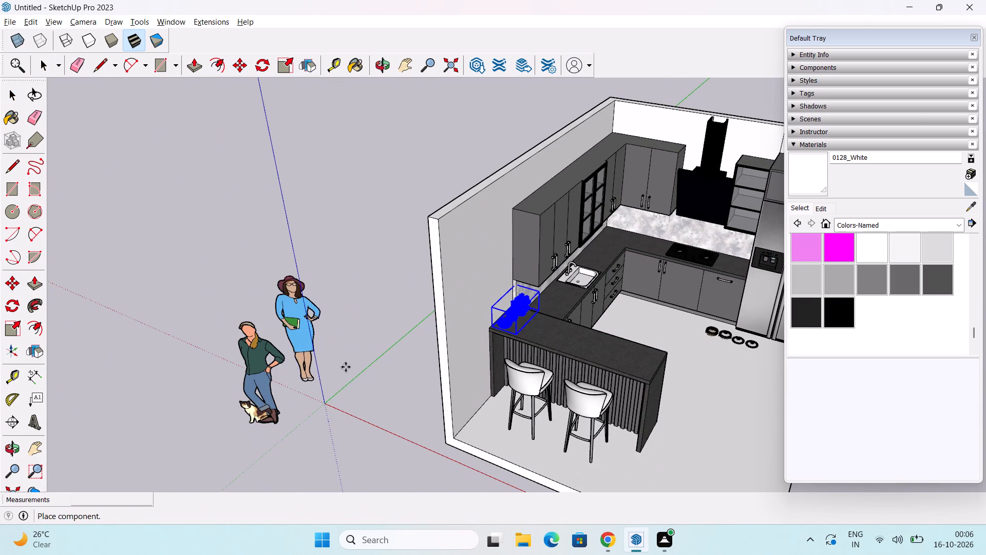
click(320, 346)
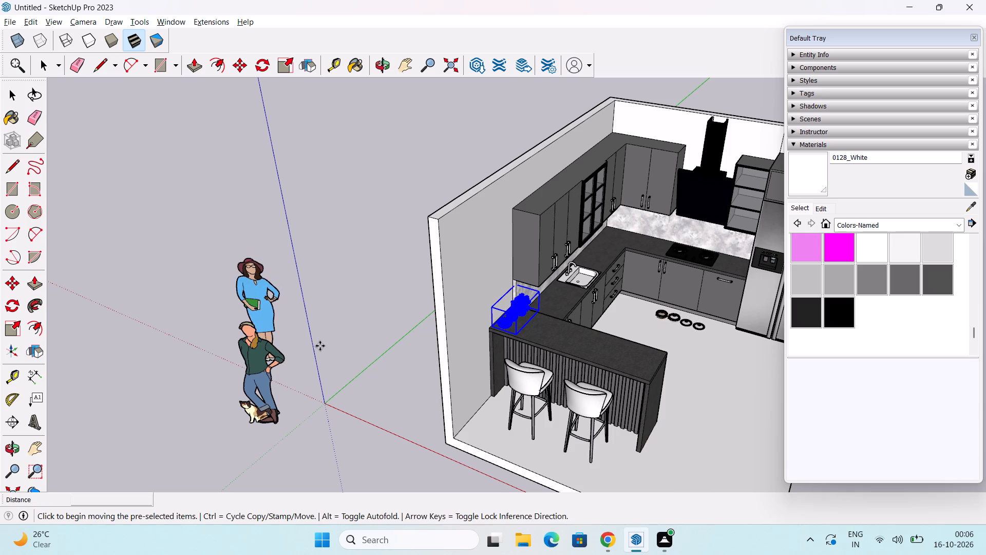
Delete the woman figure from inside the newly imported component, keeping the jars, and close the component.
middle_drag(326, 350, 282, 273)
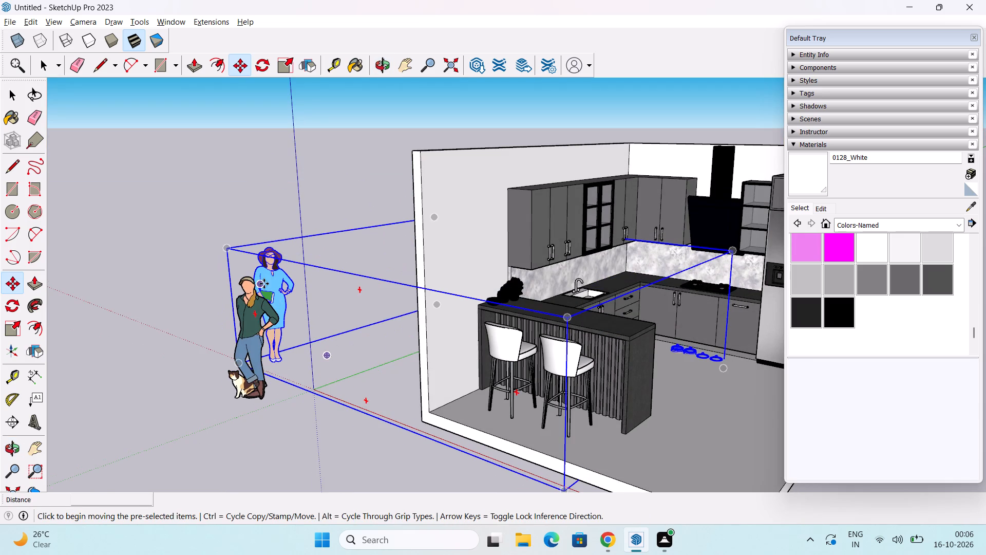
triple_click(273, 278)
triple_click(273, 278)
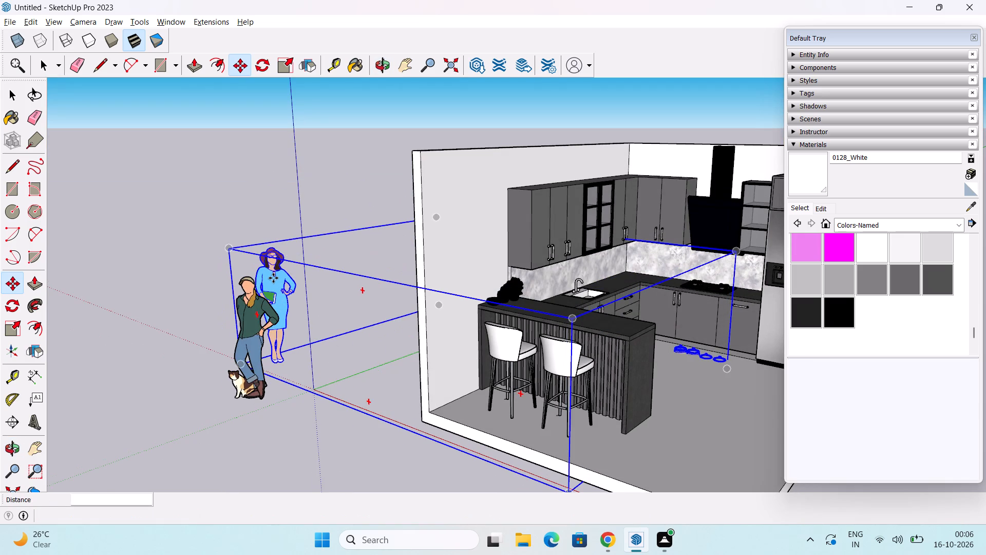
key(space)
triple_click(273, 278)
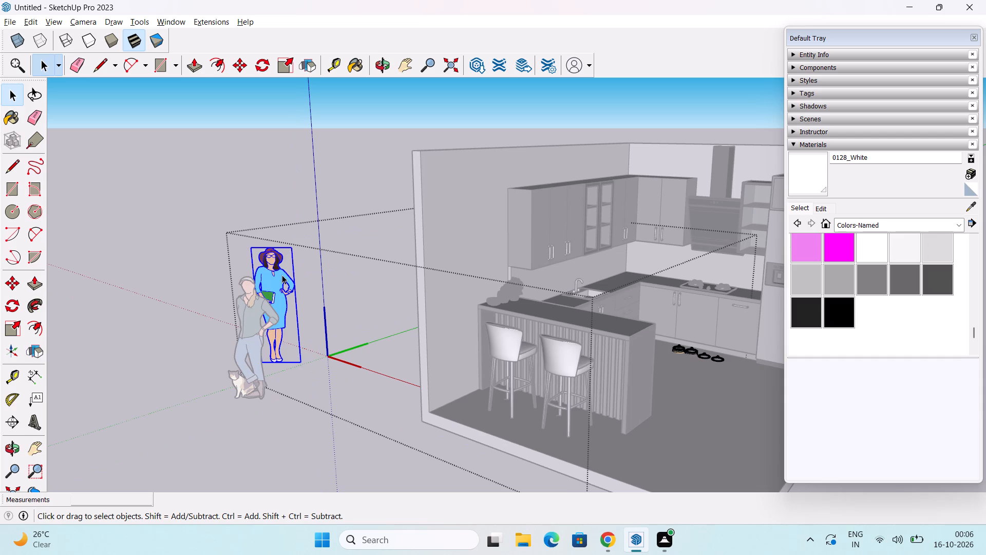
key(Delete)
middle_drag(514, 358, 521, 384)
middle_drag(521, 379, 343, 383)
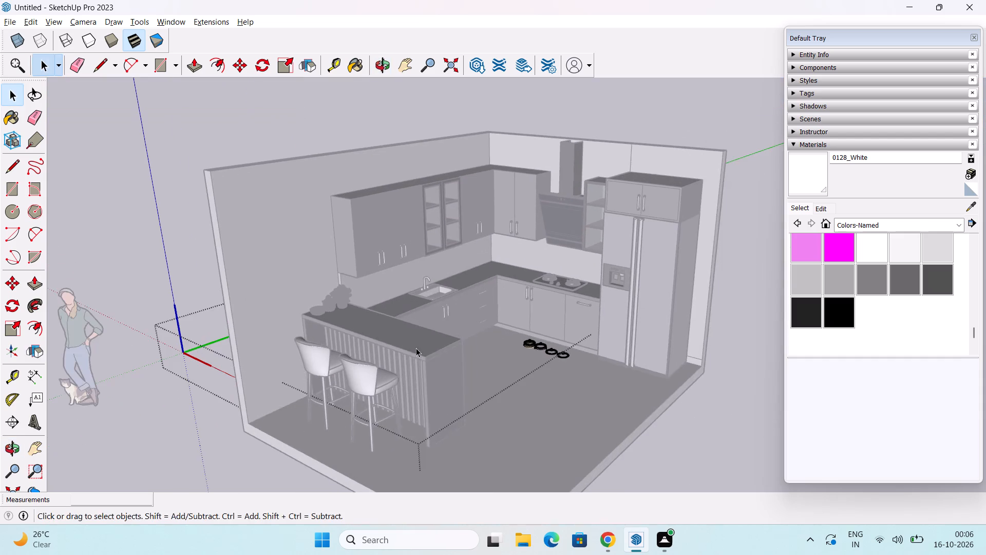
middle_drag(416, 348, 364, 364)
click(640, 449)
Move the imported jar set about 5' 10 11/16" from the kitchen floor up against the backsplash between the corner and the chimney.
scroll(528, 379, up, 7)
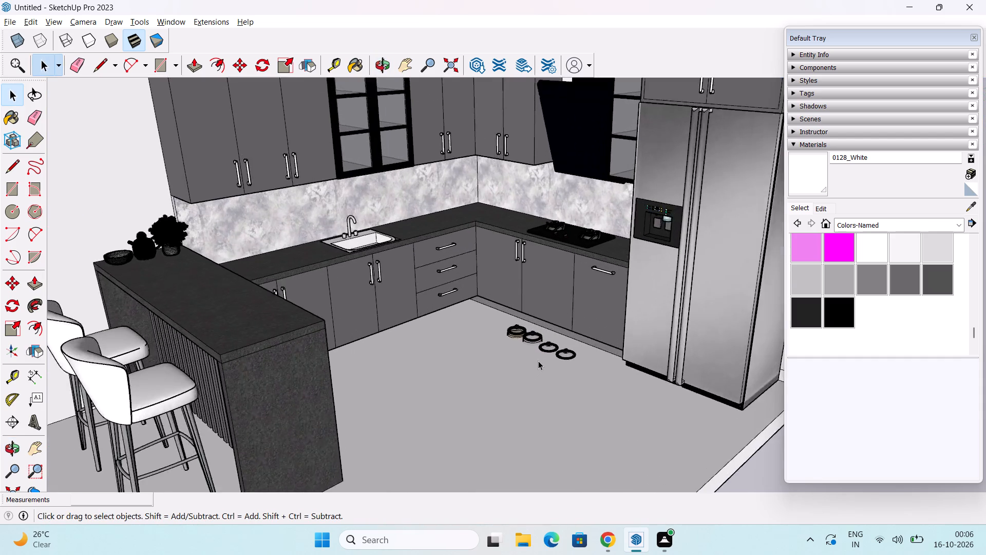
scroll(538, 361, up, 2)
middle_drag(538, 361, 596, 191)
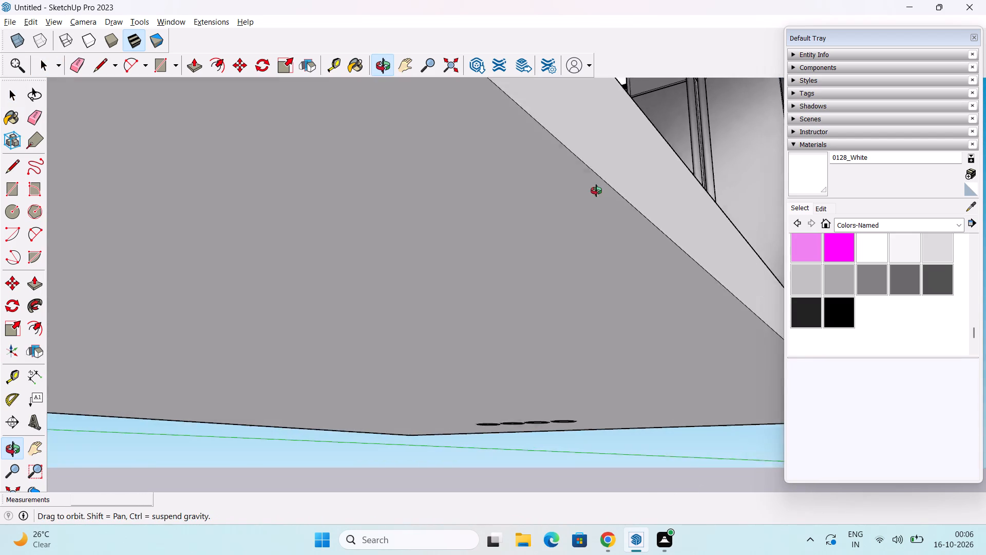
middle_drag(596, 191, 575, 342)
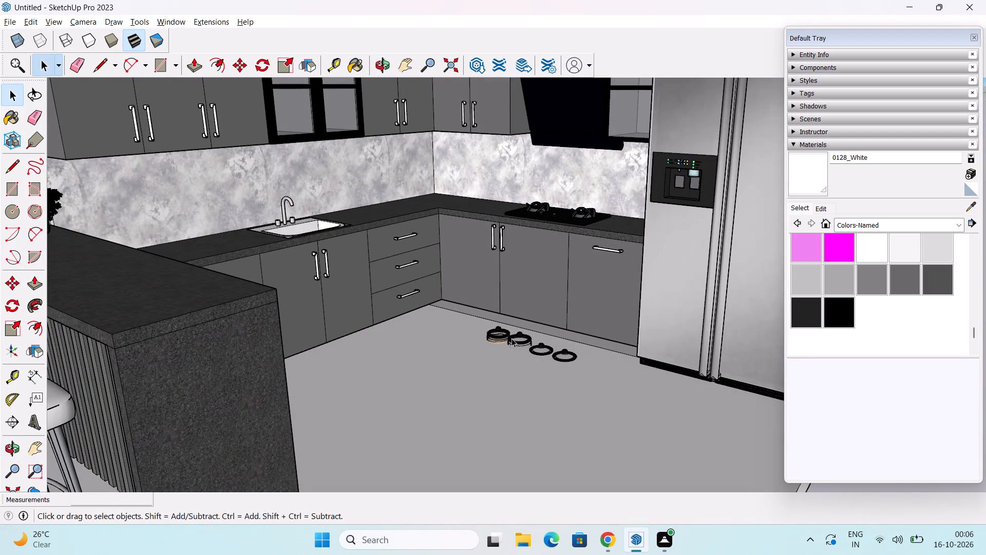
click(511, 338)
key(m)
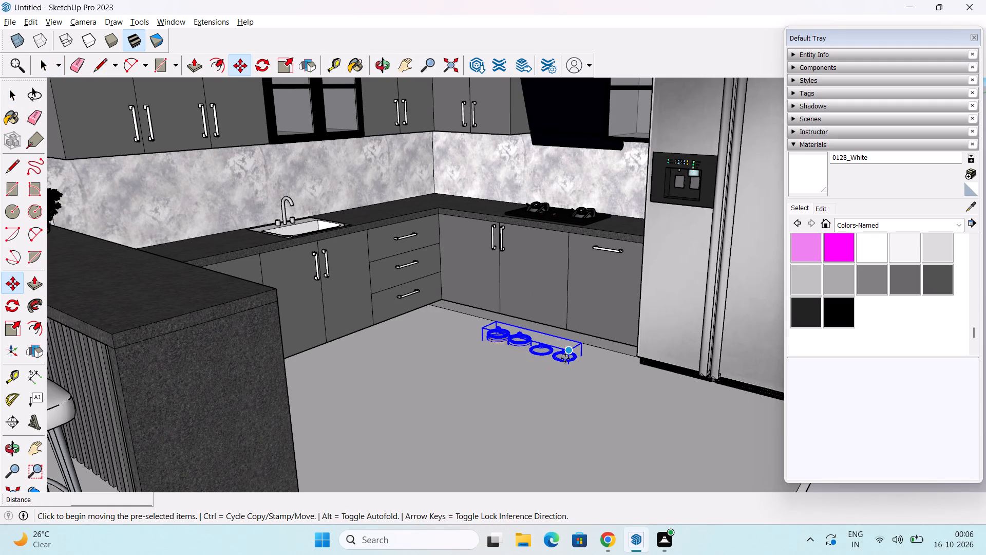
click(565, 357)
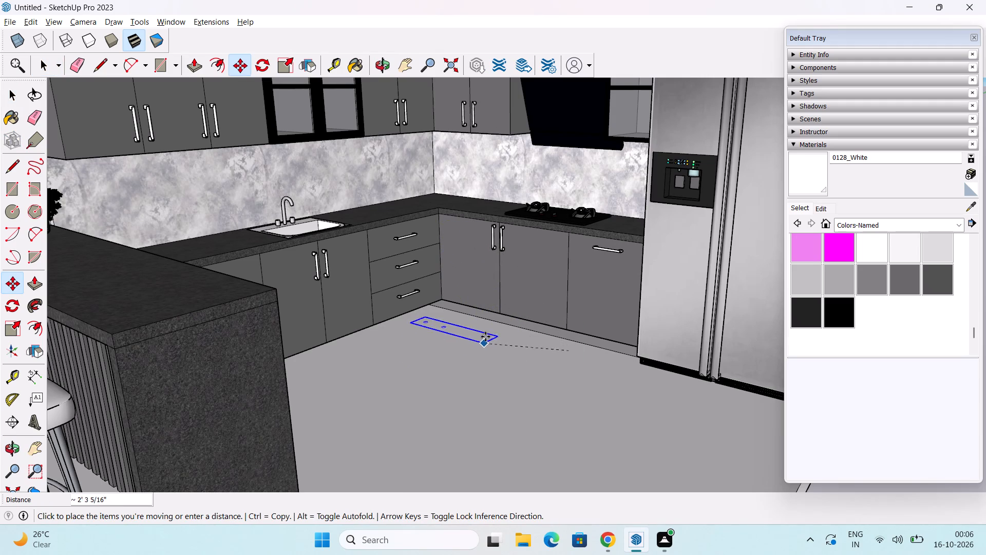
middle_drag(482, 383, 458, 440)
scroll(464, 413, down, 2)
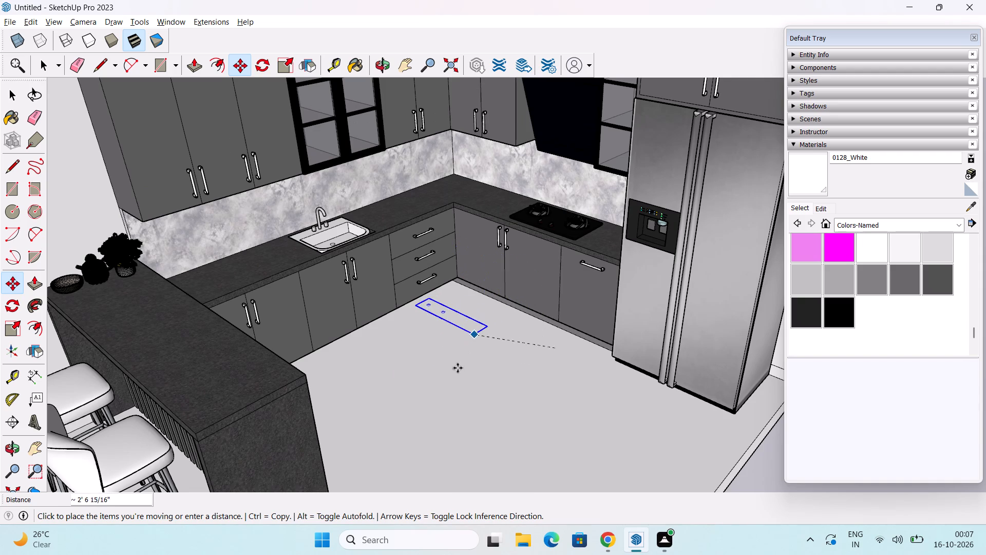
middle_drag(444, 380, 475, 331)
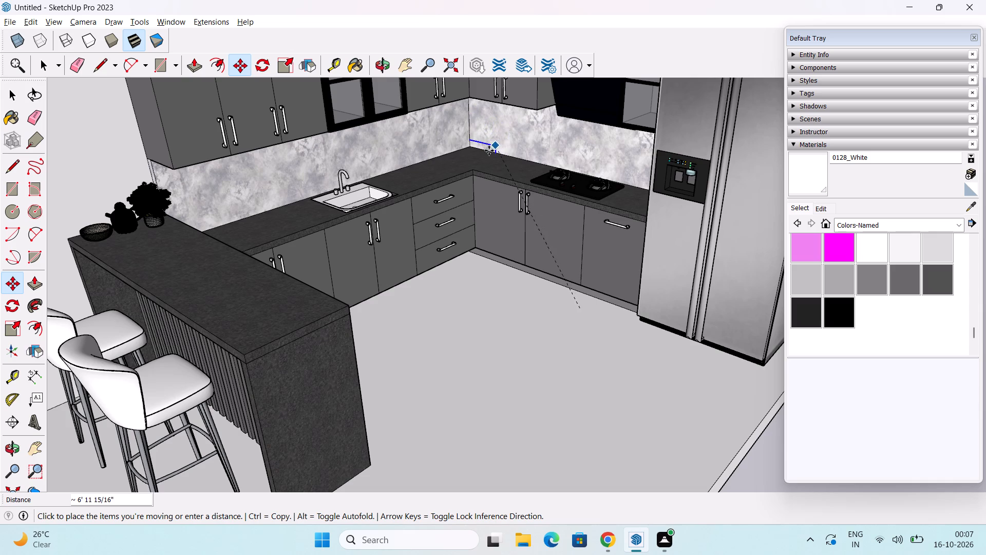
click(540, 112)
middle_drag(547, 157, 527, 151)
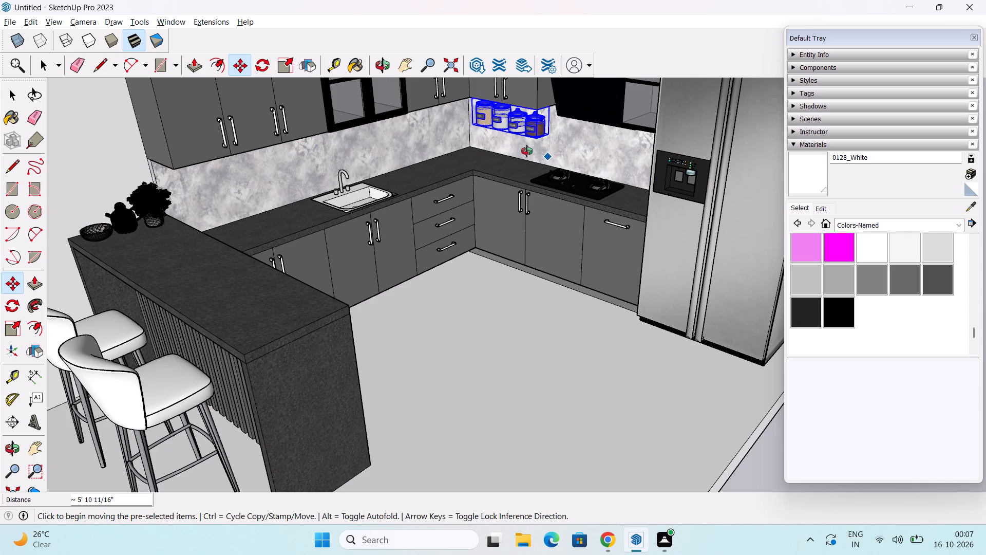
Move the jar set about 1' 4 3/16" down from the backsplash onto the countertop at the kitchen corner.
middle_drag(527, 151, 526, 151)
scroll(526, 151, up, 7)
shift+middle_drag(526, 151, 539, 231)
key(m)
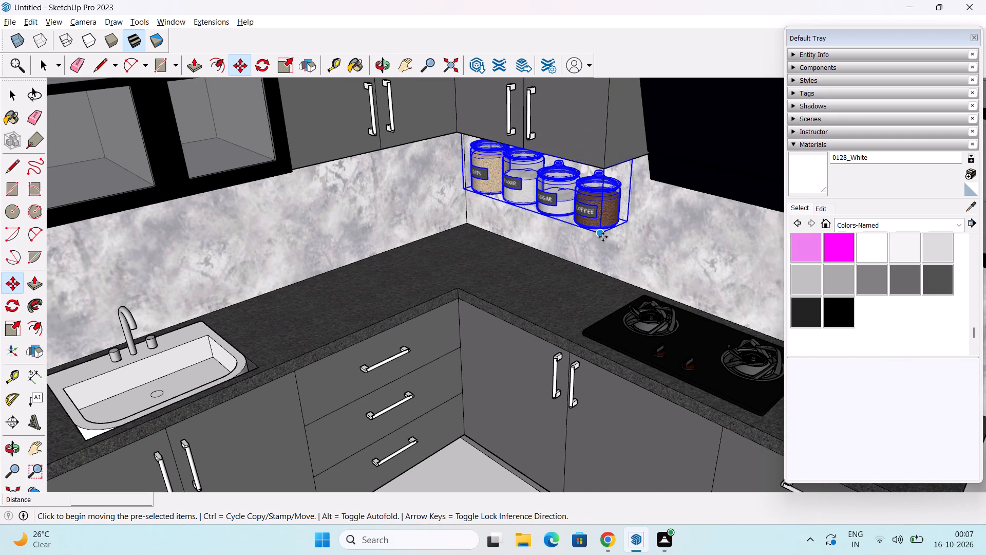
click(603, 237)
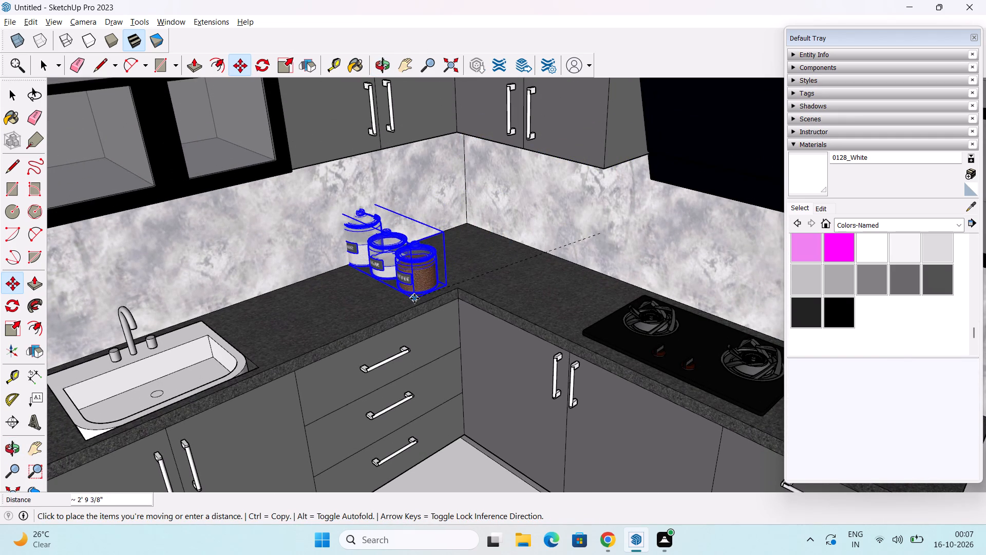
click(545, 313)
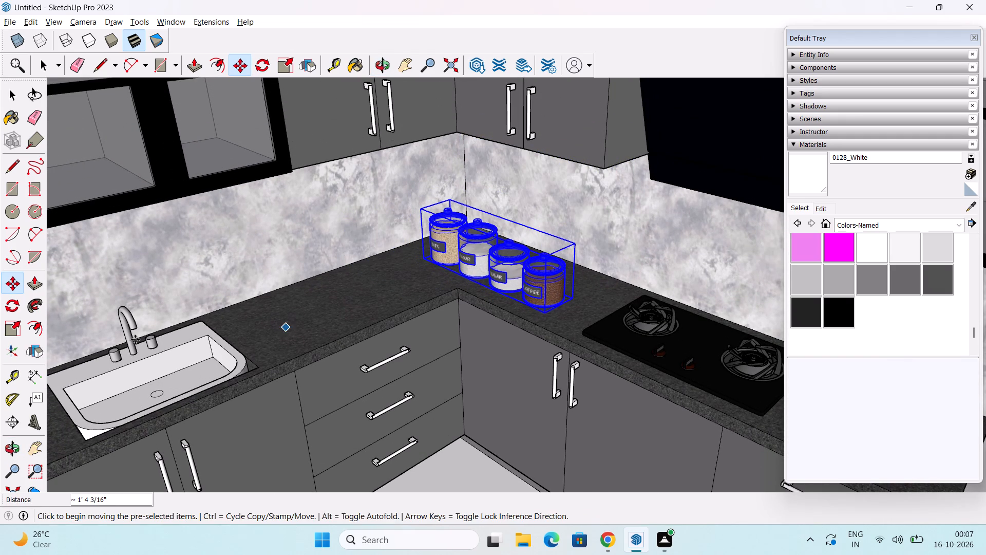
Rotate the jar set 90 degrees on the countertop so the row runs parallel to the sink wall.
click(10, 305)
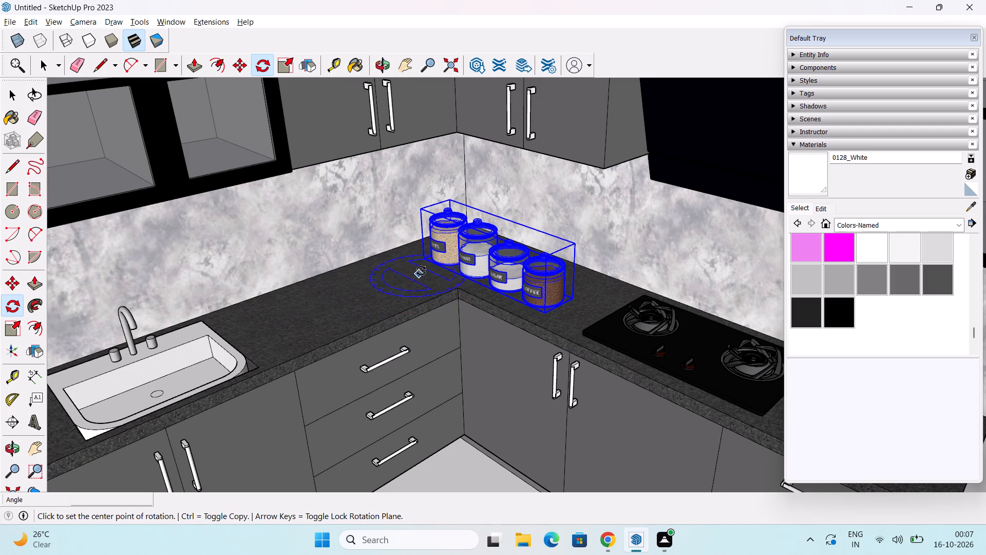
click(425, 267)
click(388, 272)
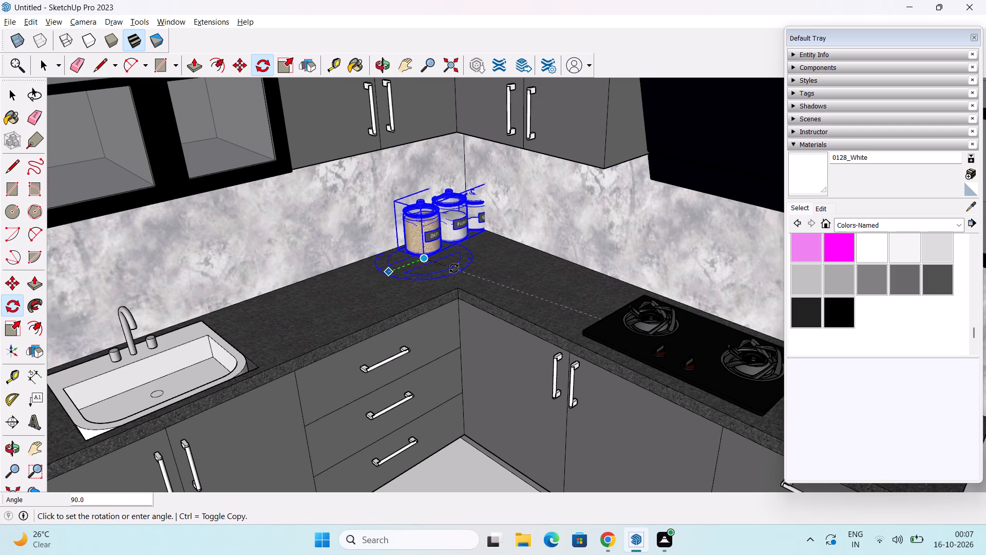
text(90)
key(Return)
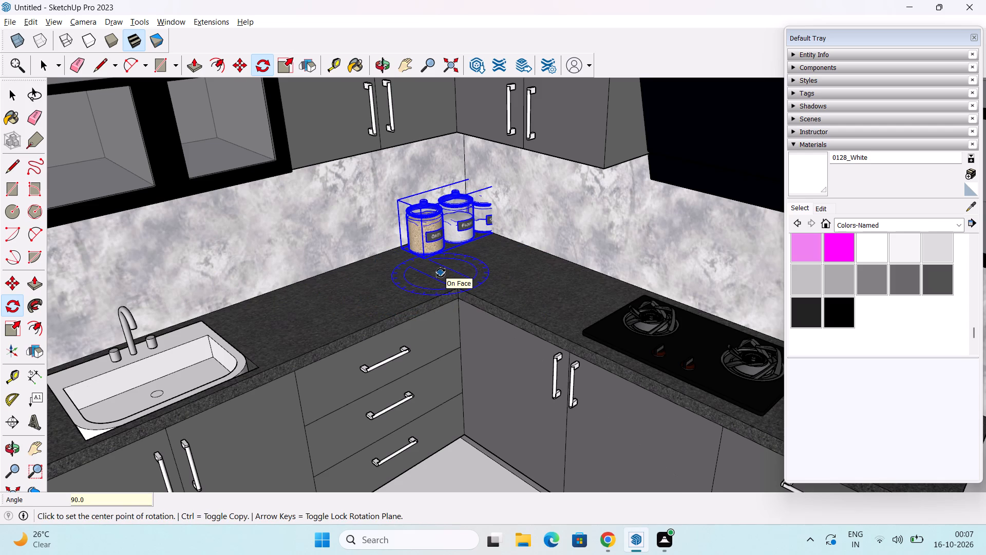
Move the jar set about 2' 4 3/4" along the sink-wall countertop, between the sink and the corner, and deselect it.
scroll(440, 273, up, 2)
key(space)
scroll(415, 272, up, 2)
key(m)
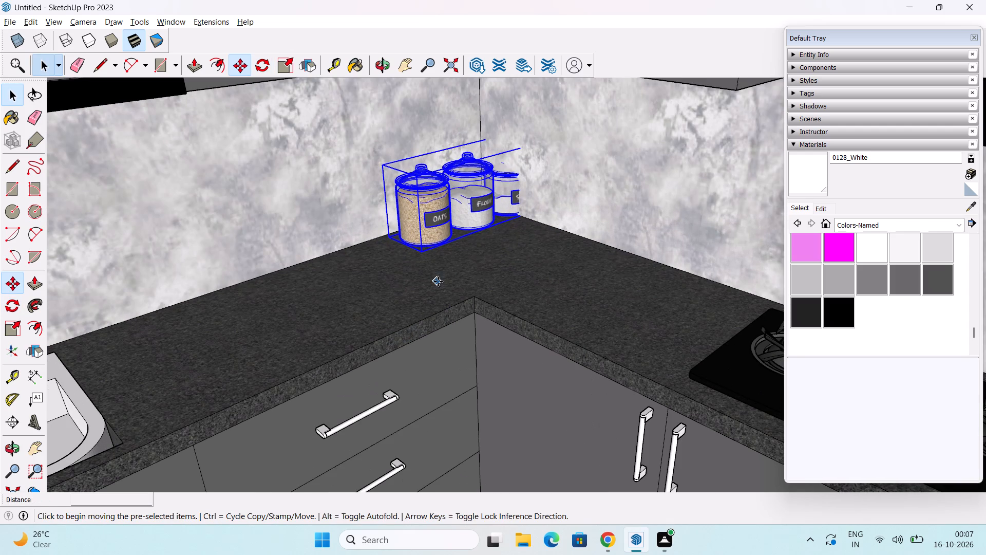
click(420, 256)
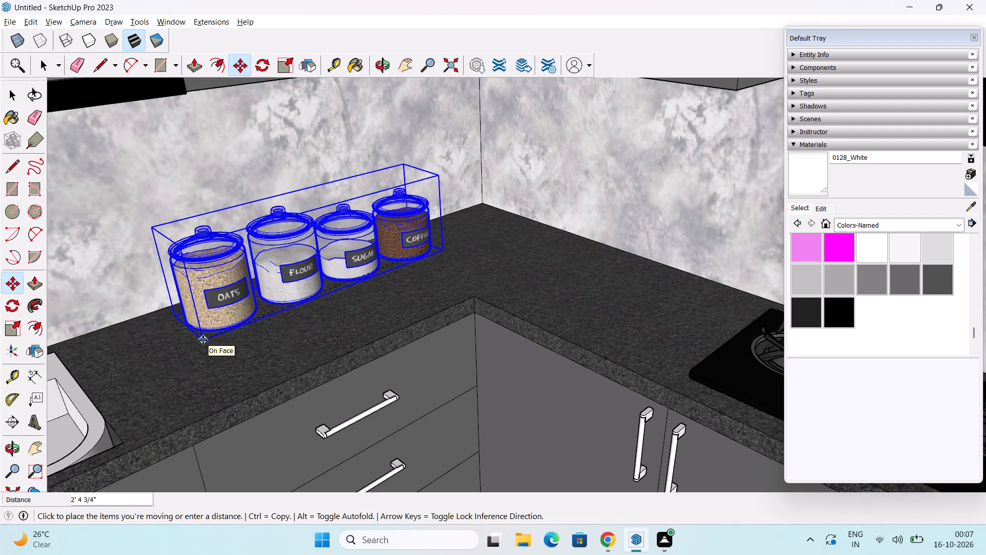
click(203, 340)
scroll(206, 337, down, 6)
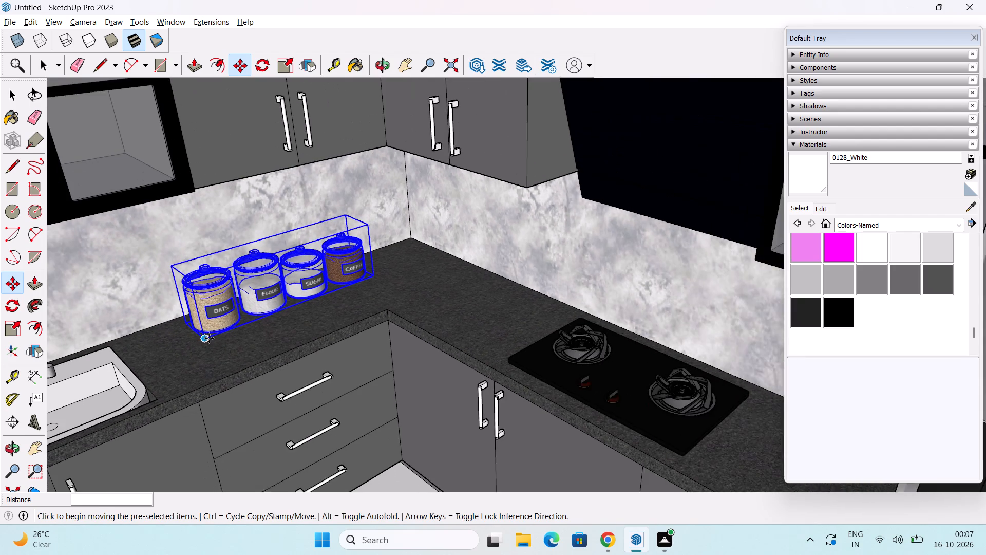
scroll(240, 353, down, 3)
key(space)
click(347, 471)
Import the downloaded KITCHEN+KNIFES file and place it on the countertop between the sink and the peninsula.
scroll(354, 449, down, 3)
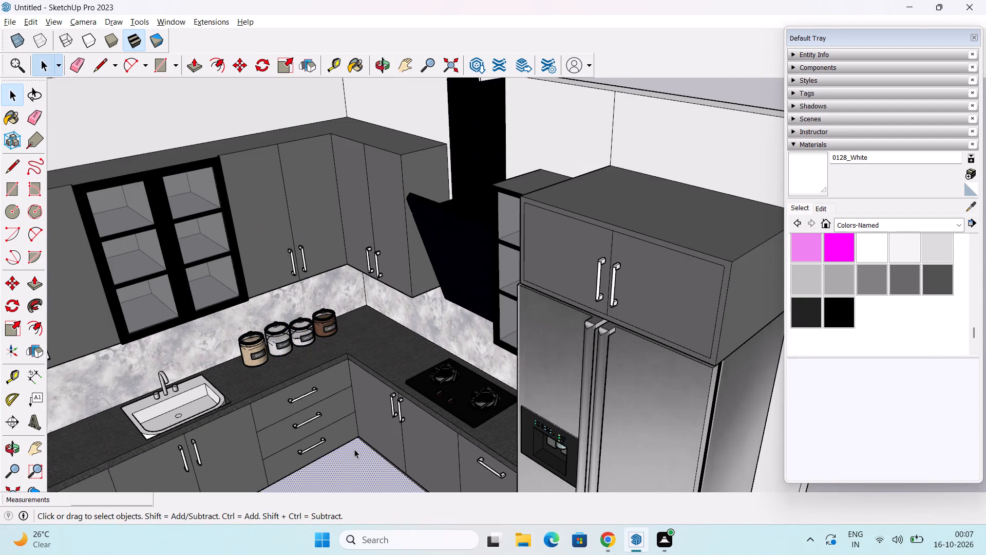
middle_drag(351, 477, 396, 420)
scroll(396, 420, down, 2)
shift+middle_drag(397, 421, 397, 427)
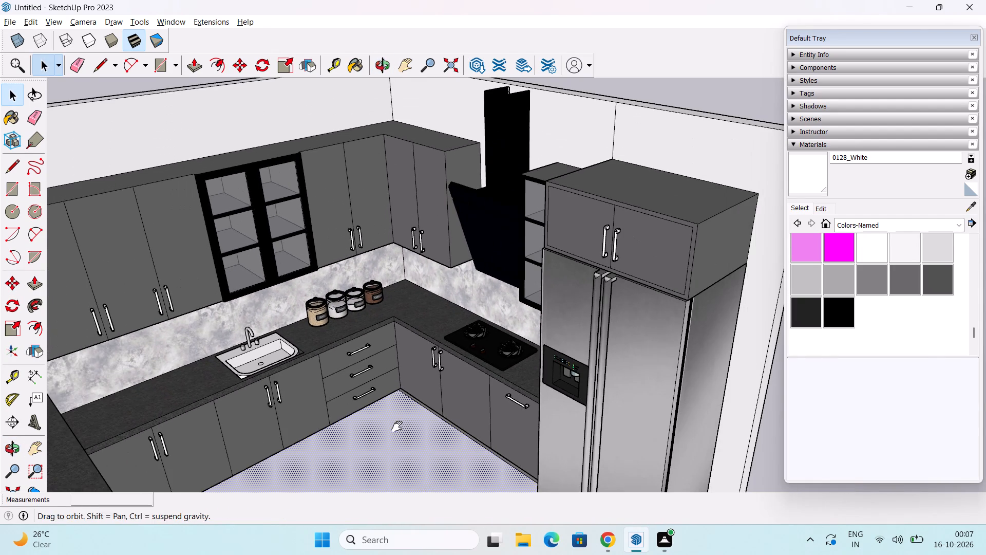
shift+middle_drag(397, 427, 396, 428)
scroll(404, 424, down, 5)
middle_drag(411, 423, 382, 424)
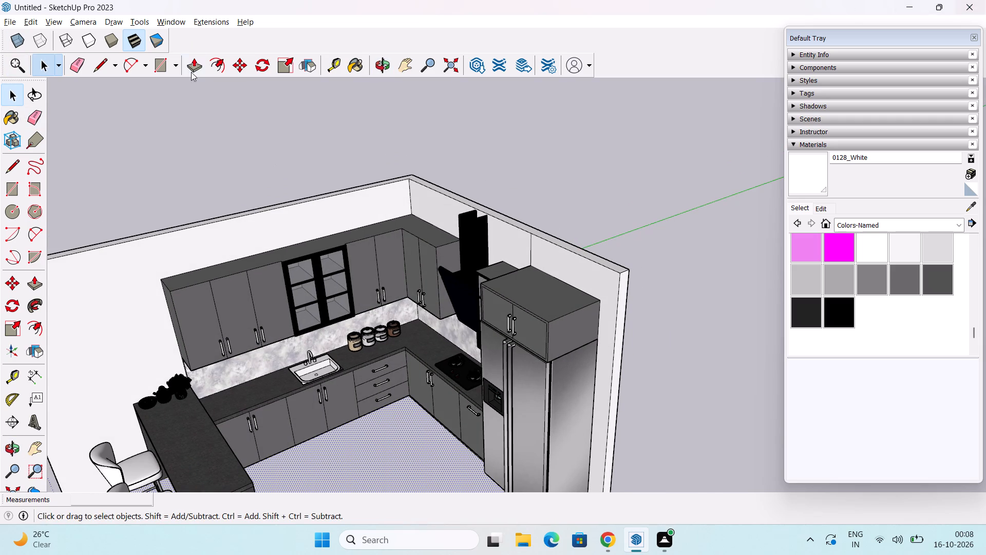
click(7, 21)
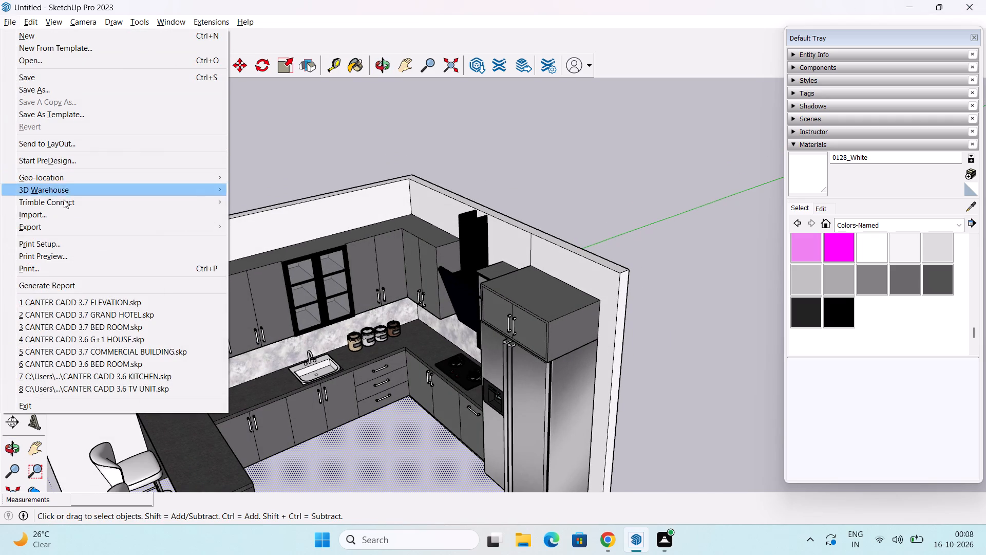
click(69, 211)
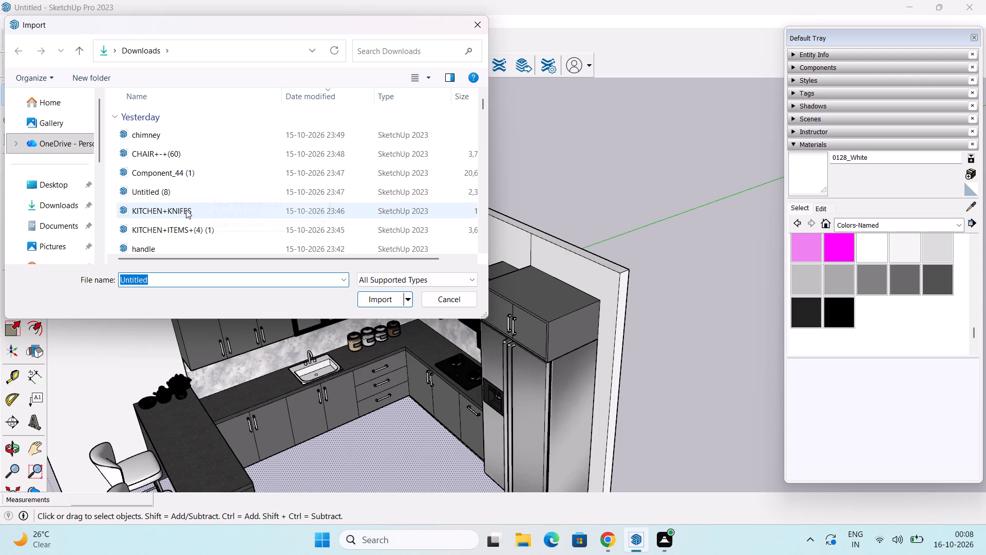
click(186, 210)
click(386, 296)
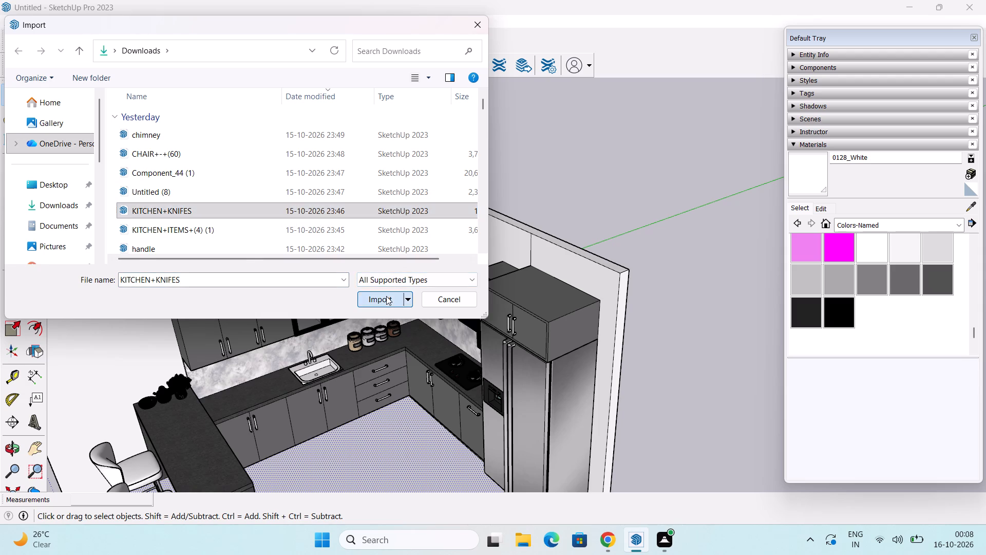
click(580, 312)
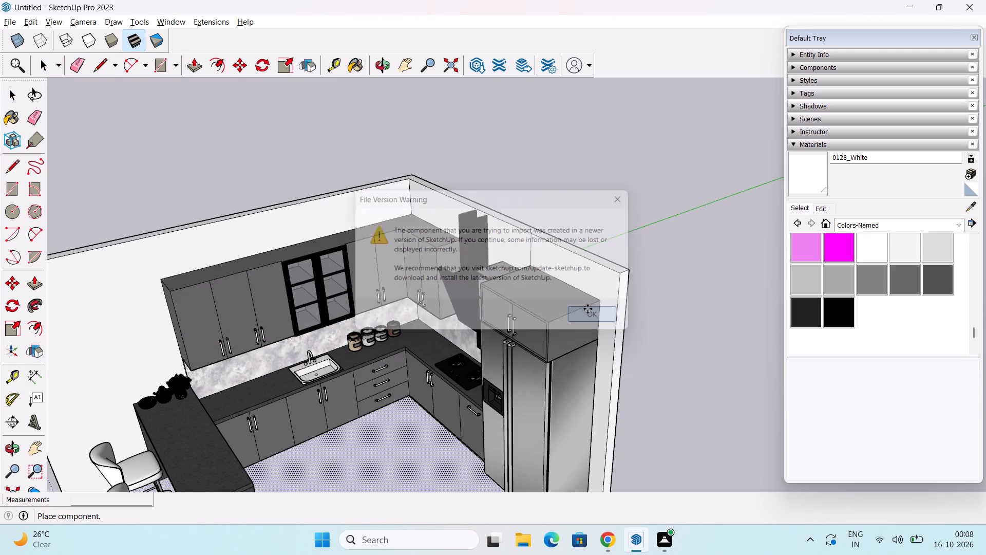
scroll(203, 369, up, 2)
scroll(258, 371, up, 2)
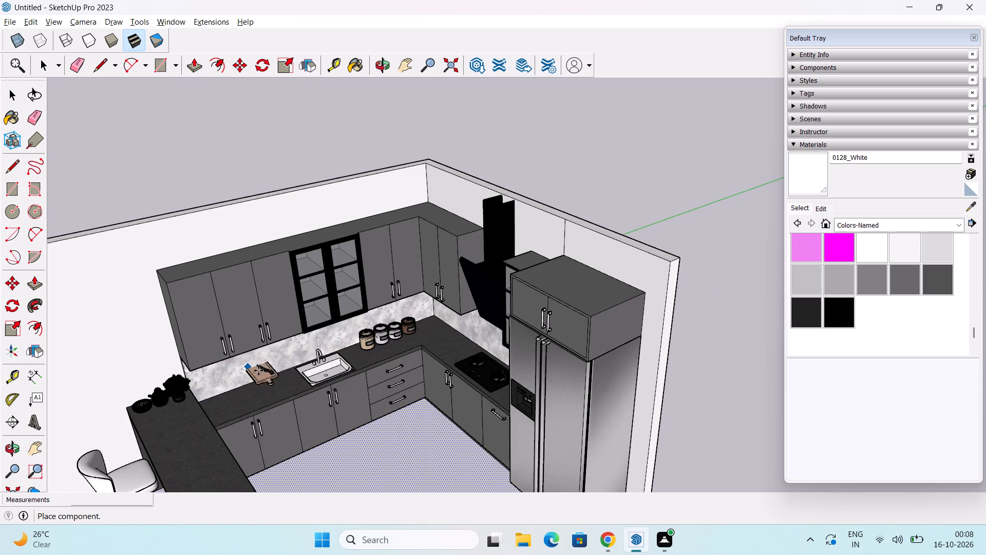
scroll(258, 371, up, 6)
scroll(274, 388, down, 1)
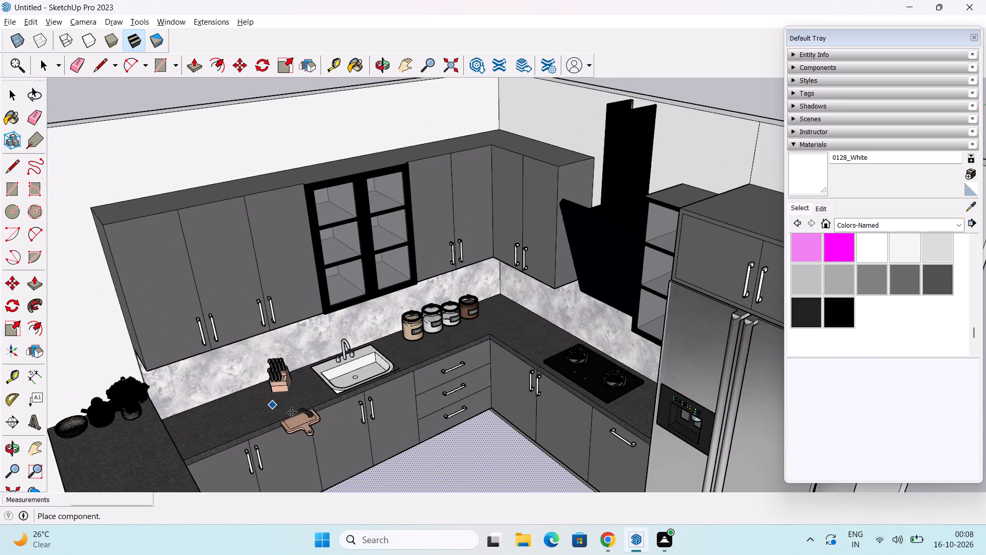
shift+middle_drag(292, 417, 310, 320)
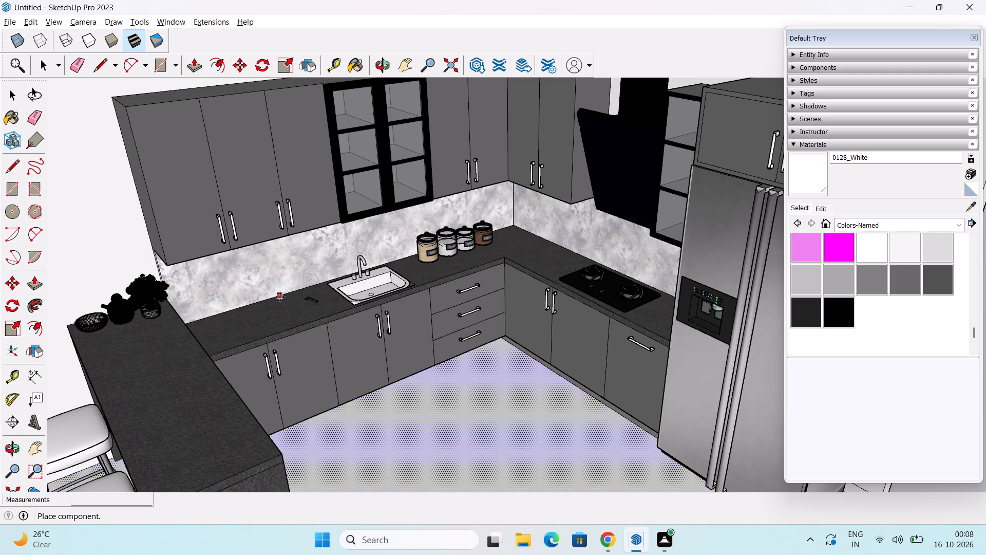
click(295, 311)
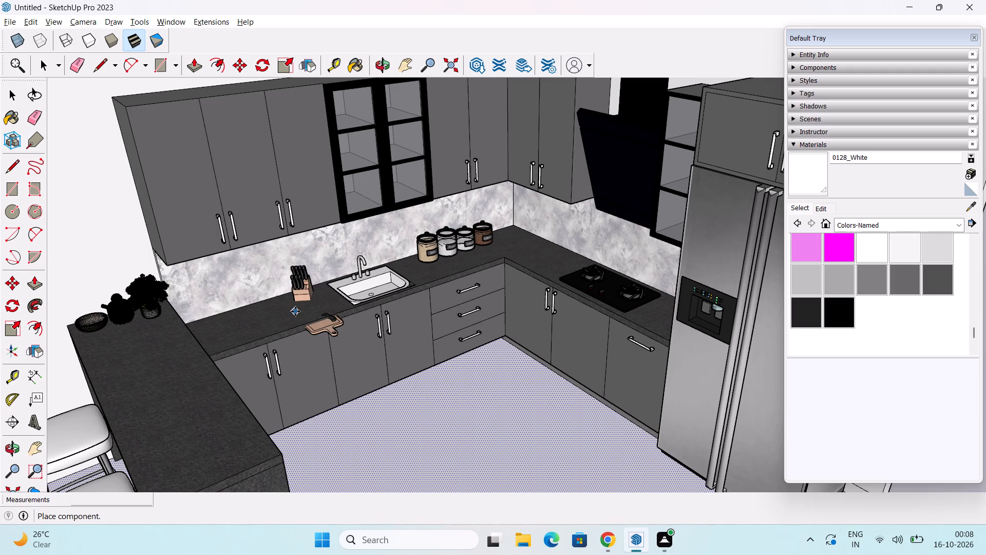
Raise the knife block and cutting board set about 1 13/16" onto the countertop surface.
scroll(302, 323, up, 4)
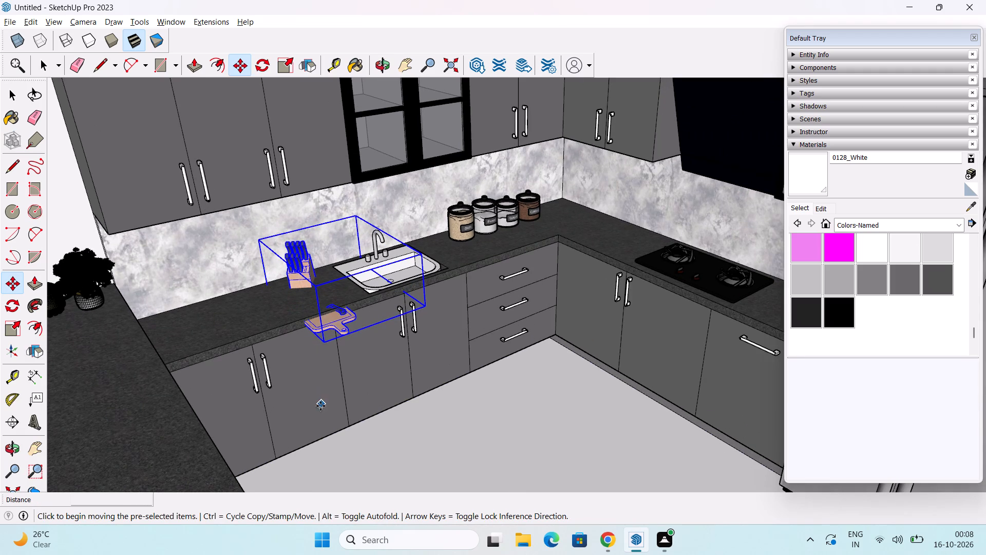
key(m)
scroll(320, 399, up, 5)
middle_drag(315, 342, 390, 307)
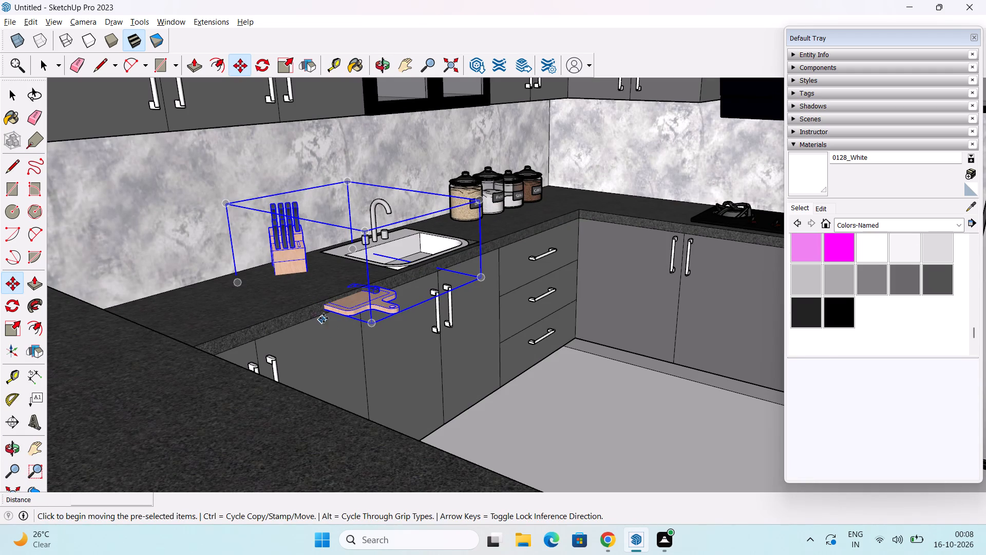
click(327, 315)
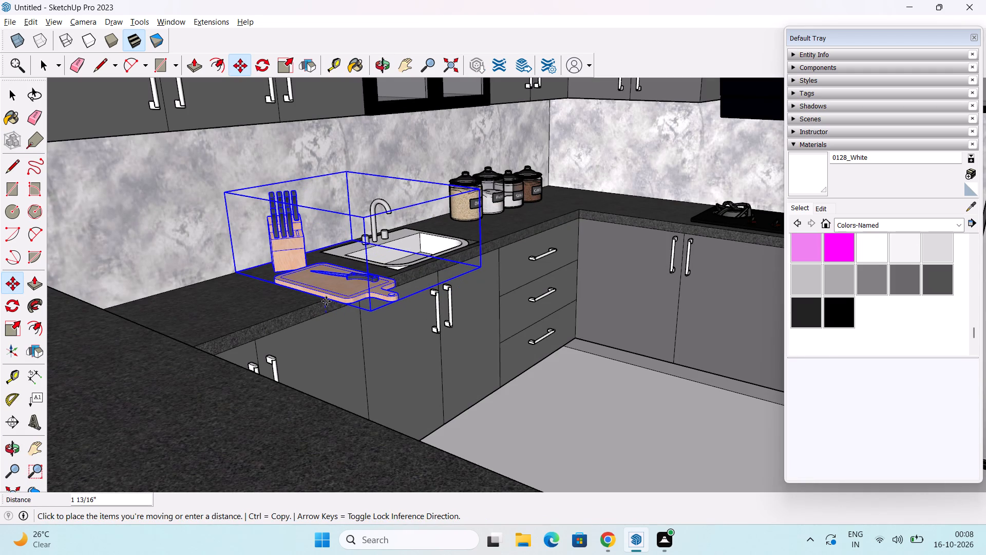
click(326, 301)
Rotate the knife block and cutting board set 90 degrees so it lies along the sink-wall countertop, and deselect it.
scroll(337, 312, down, 3)
middle_drag(351, 337, 356, 339)
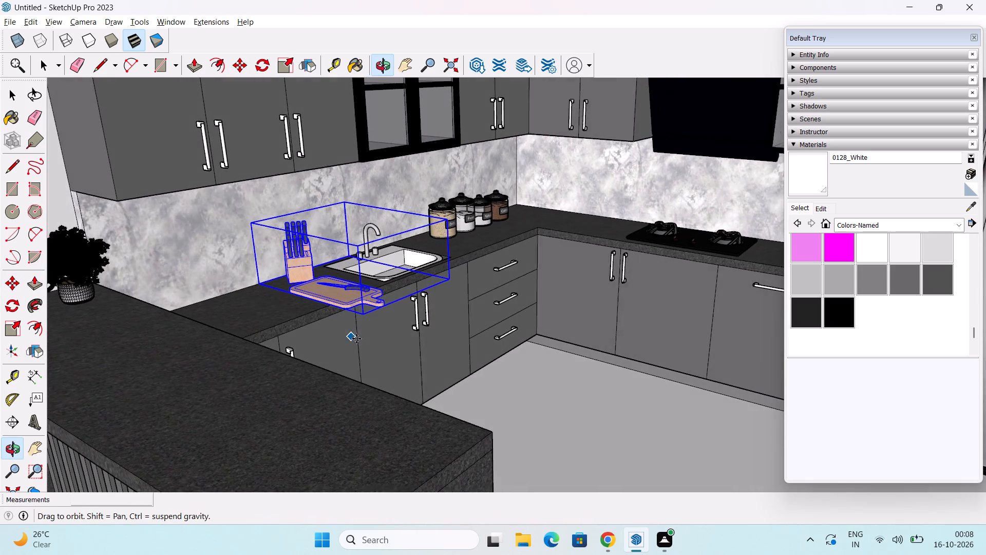
middle_drag(356, 339, 357, 338)
click(13, 307)
middle_drag(281, 337, 220, 384)
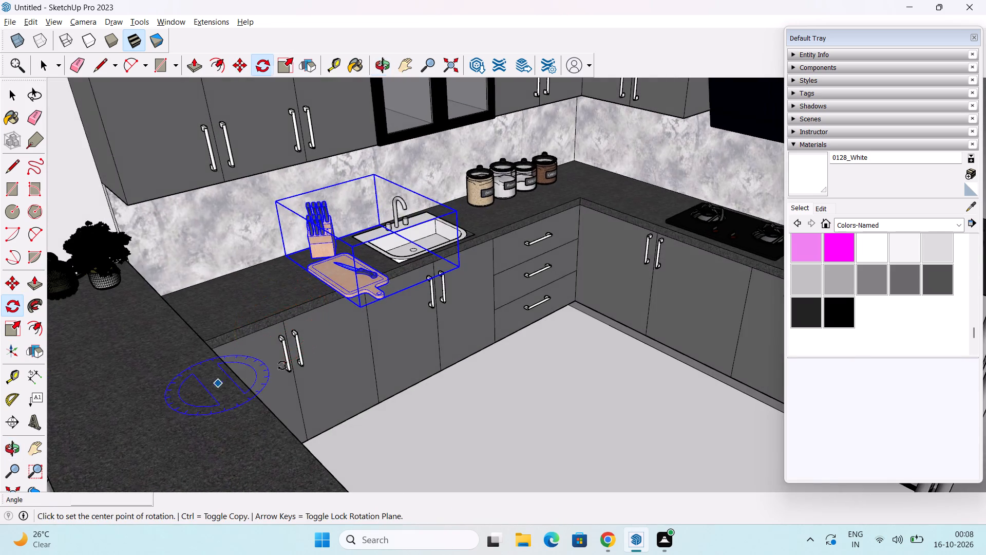
middle_drag(284, 366, 240, 388)
click(326, 264)
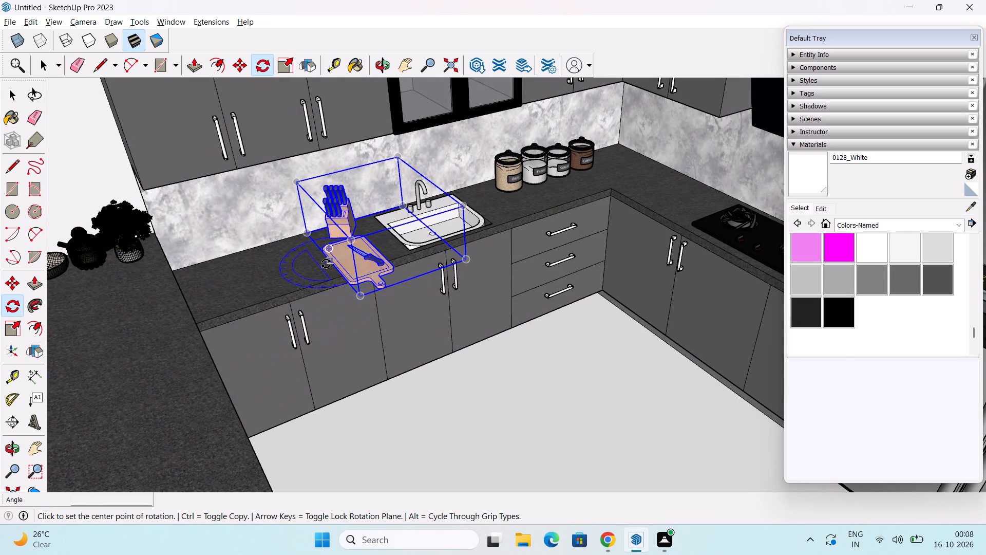
click(359, 246)
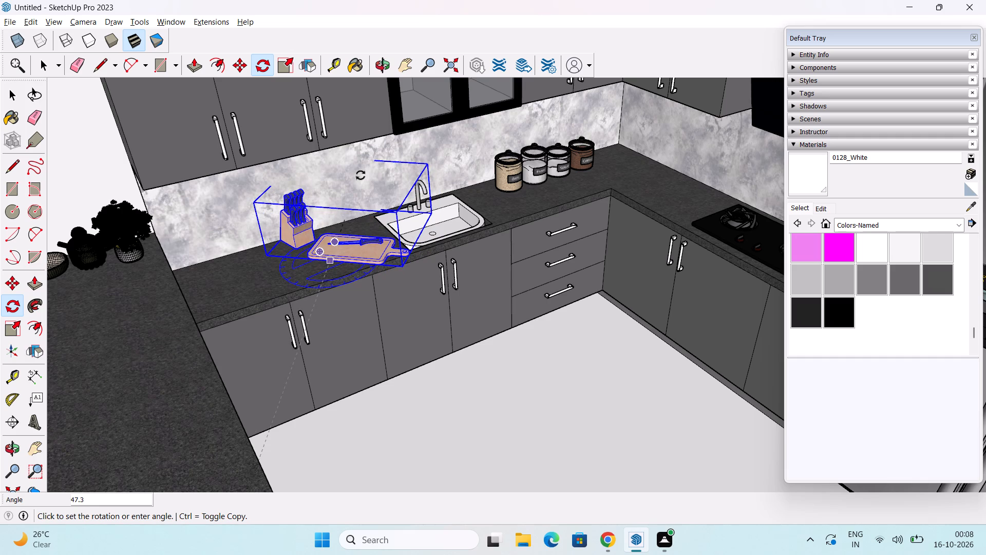
text(90)
key(Return)
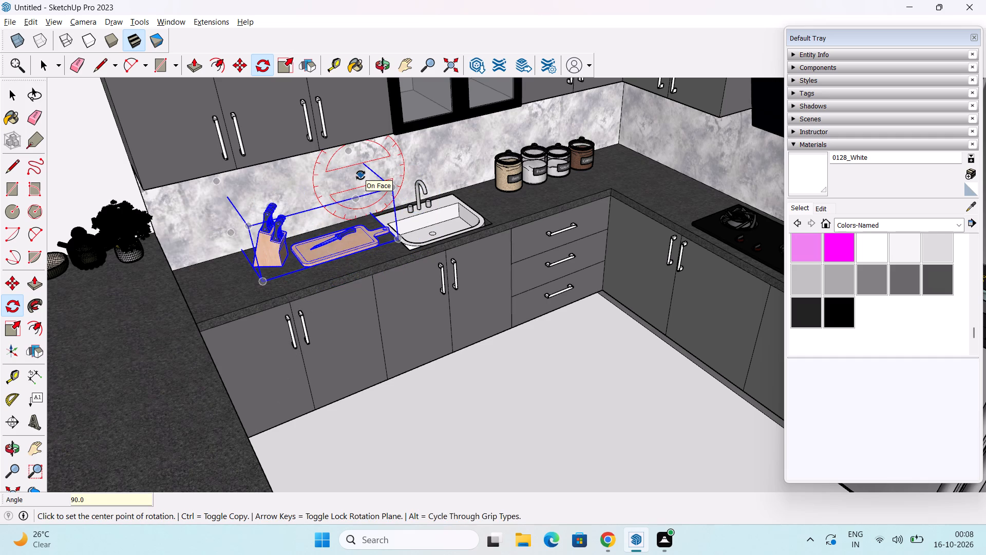
scroll(364, 251, down, 1)
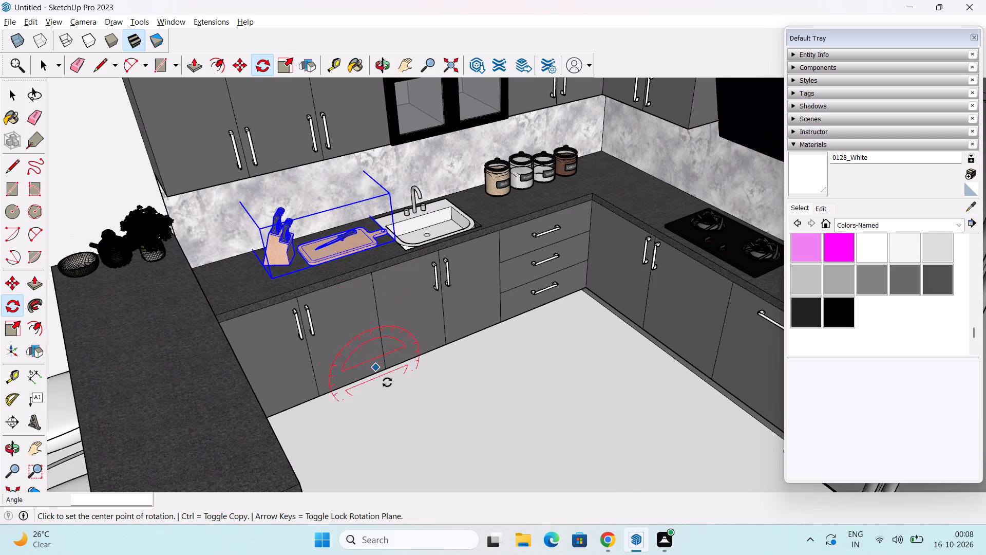
key(space)
click(390, 410)
Move the knife block and cutting board set about 4 7/16" along the countertop away from the sink, and deselect it.
scroll(398, 273, up, 1)
middle_drag(390, 282, 340, 297)
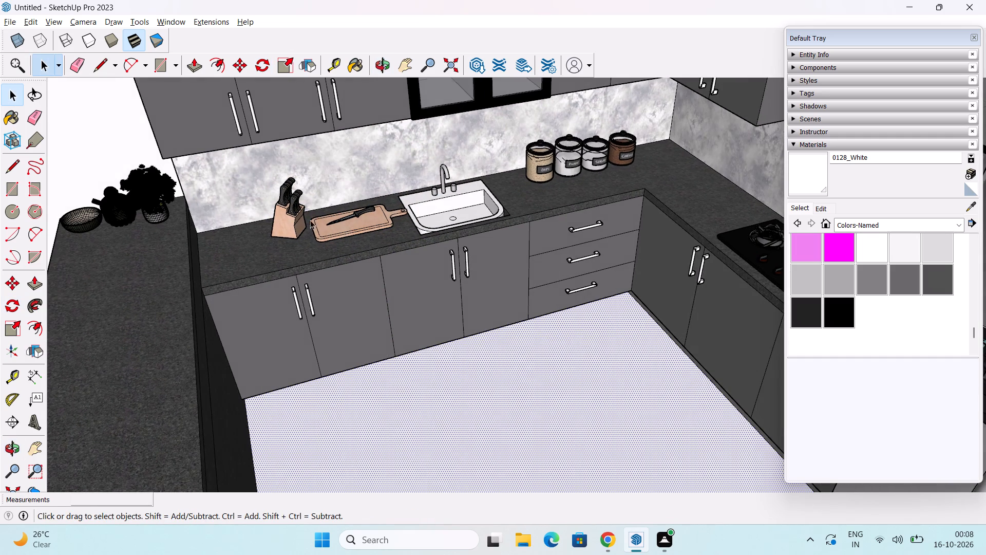
click(327, 216)
scroll(332, 228, up, 2)
key(m)
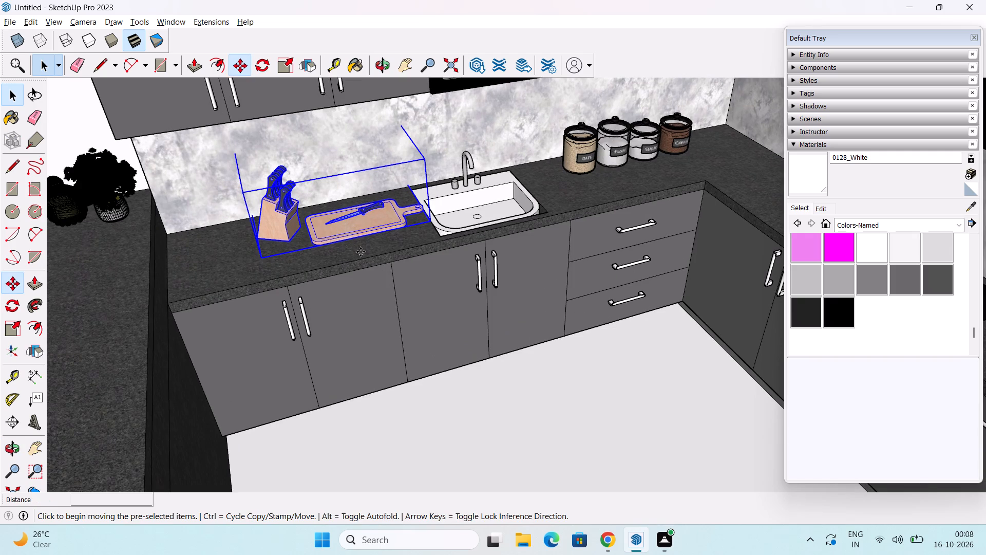
scroll(361, 252, up, 3)
click(418, 222)
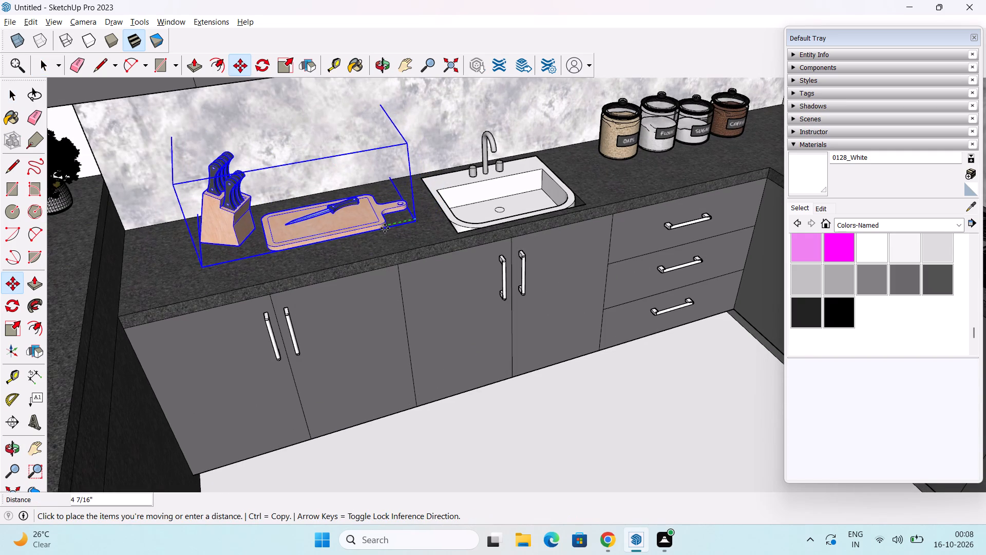
click(383, 229)
scroll(380, 242, down, 12)
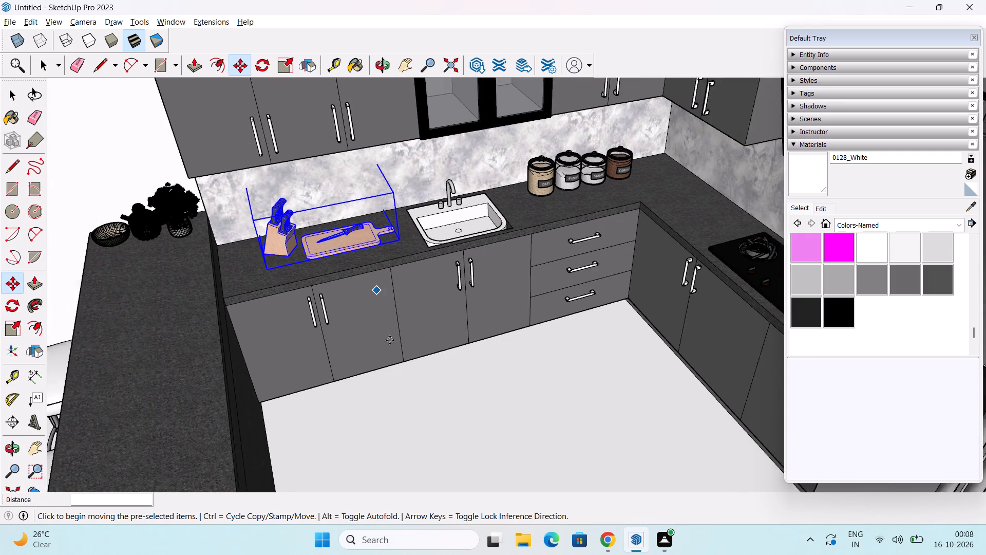
key(space)
click(448, 412)
Import the downloaded KITCHEN+ITEMS+(4) (1) file, place the utensil holder on the countertop between the cooktop and the refrigerator, and deselect it.
scroll(448, 409, down, 2)
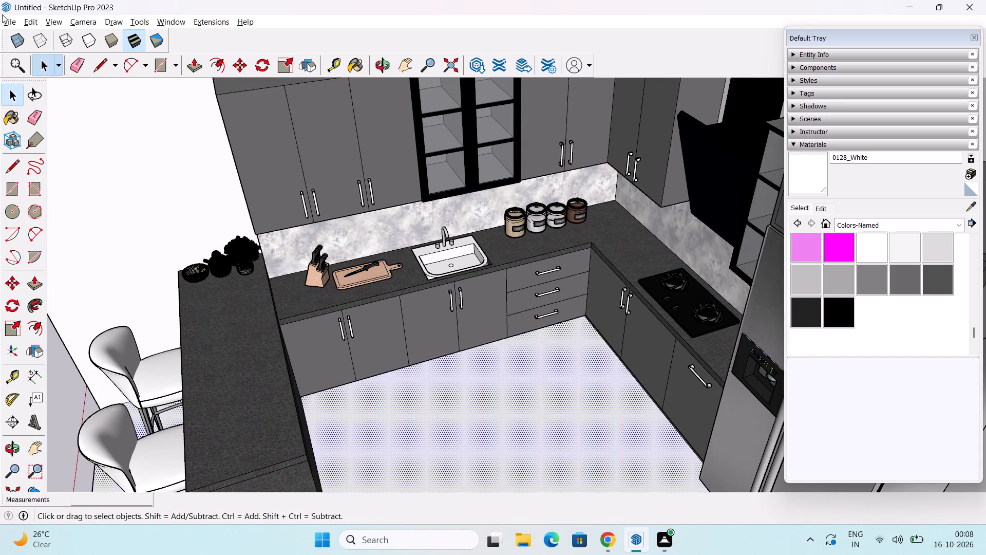
click(9, 25)
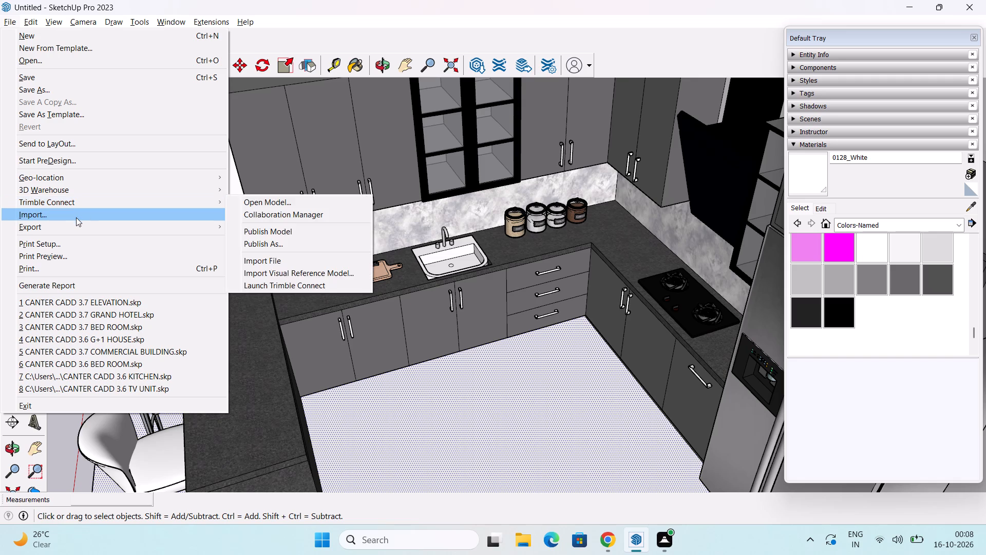
click(76, 217)
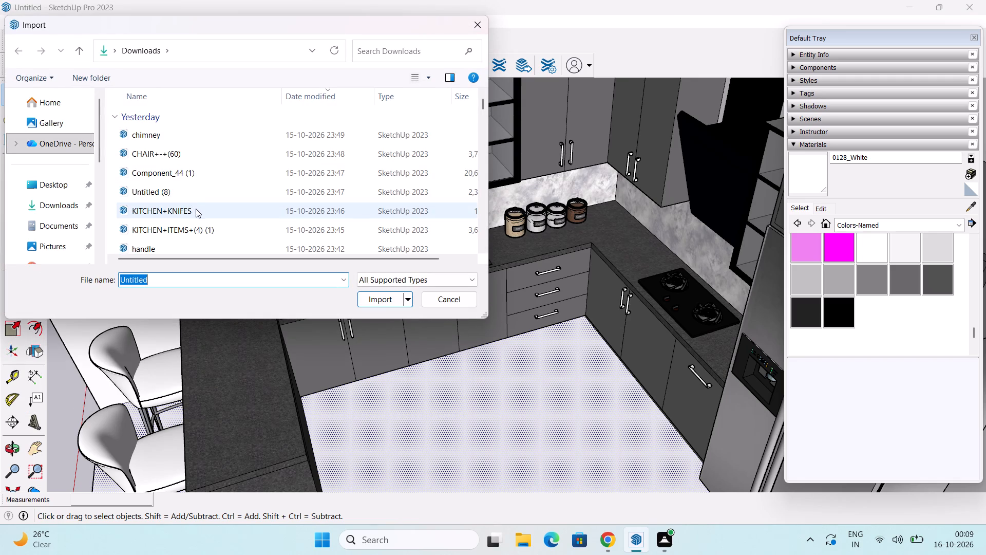
click(187, 230)
click(387, 300)
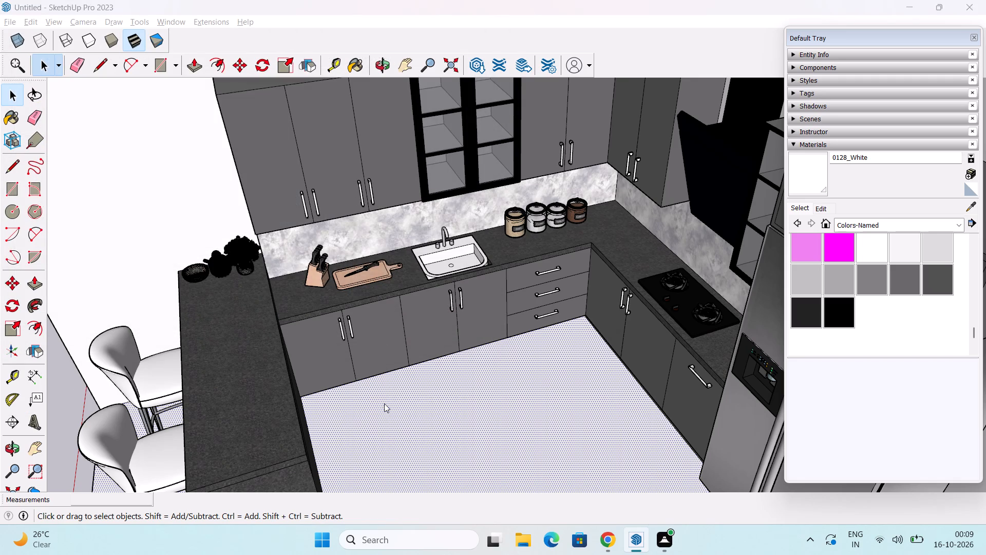
click(586, 316)
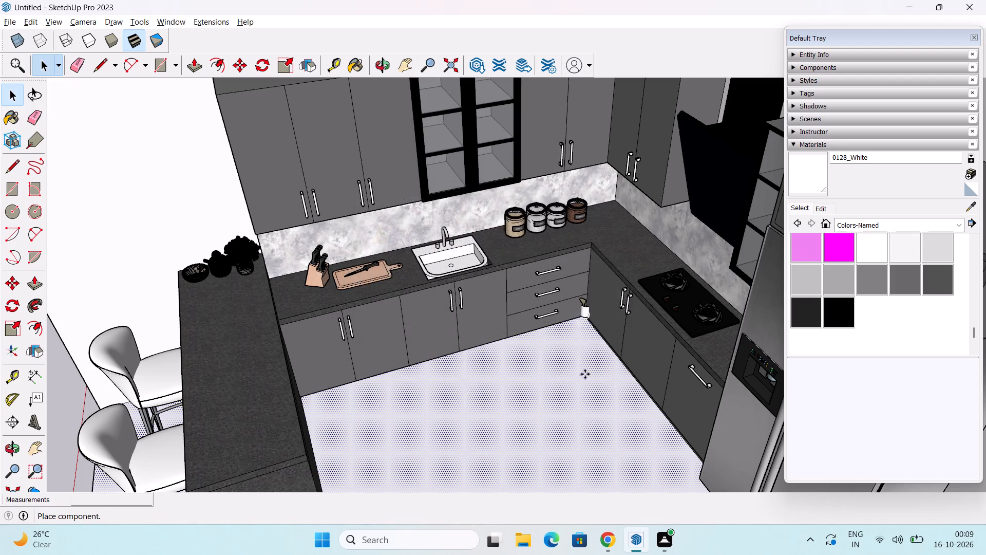
middle_drag(548, 415, 629, 404)
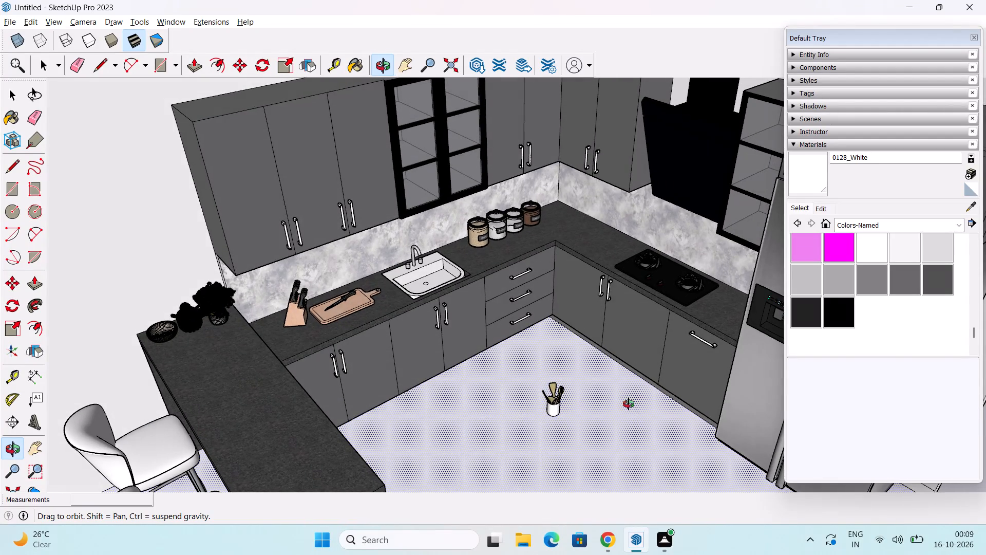
middle_drag(629, 404, 661, 397)
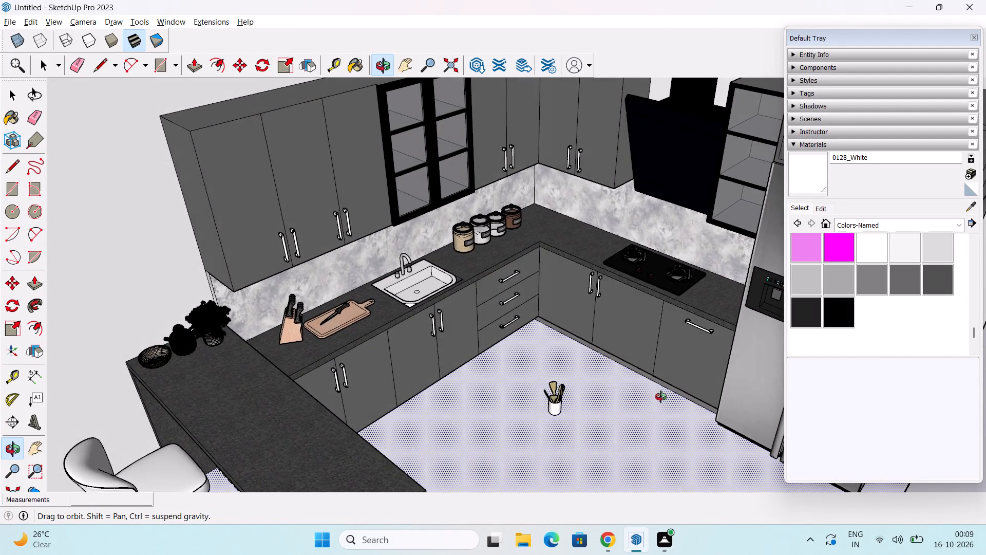
middle_drag(661, 397, 661, 413)
scroll(665, 388, up, 2)
middle_drag(686, 364, 752, 392)
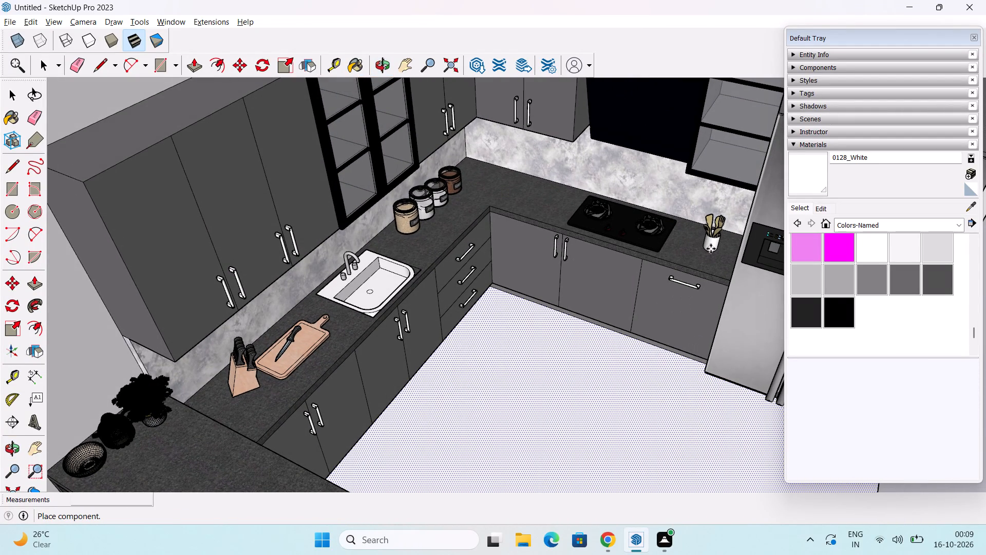
click(718, 249)
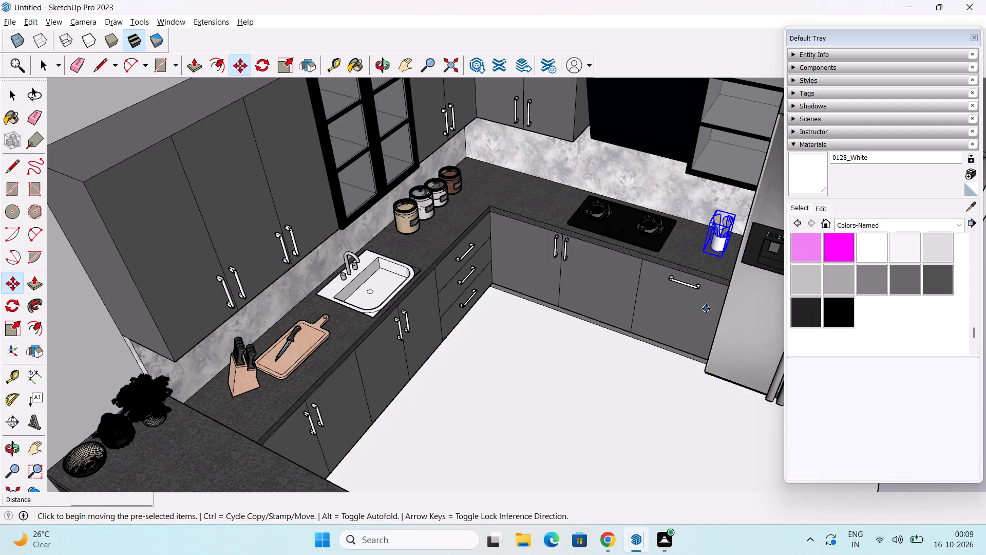
middle_drag(706, 309, 686, 318)
scroll(676, 326, down, 4)
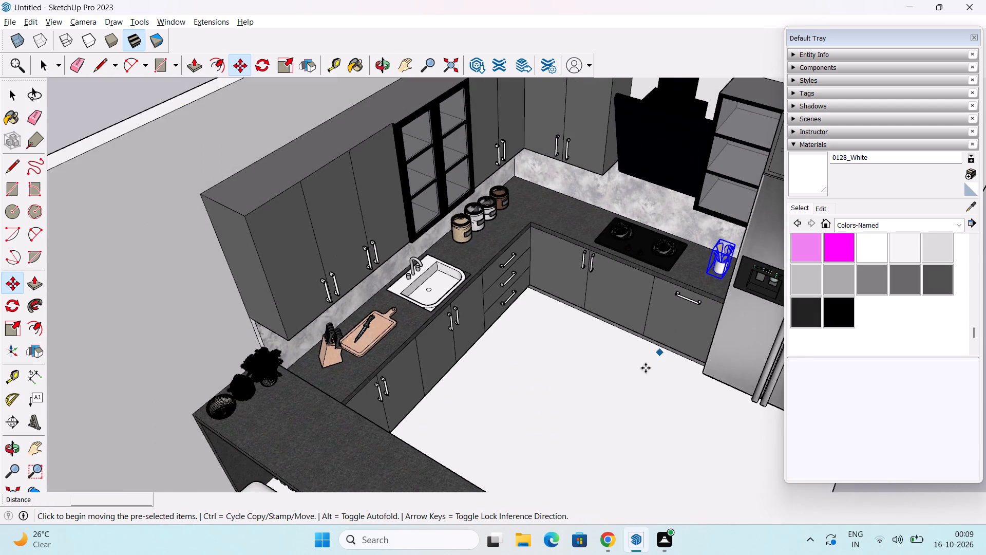
middle_drag(642, 371, 568, 371)
key(space)
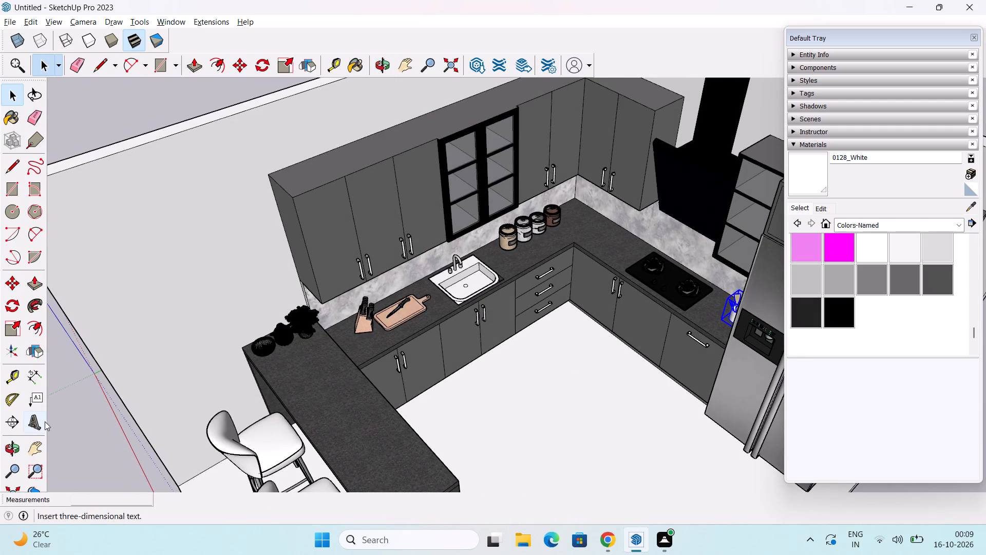
click(119, 437)
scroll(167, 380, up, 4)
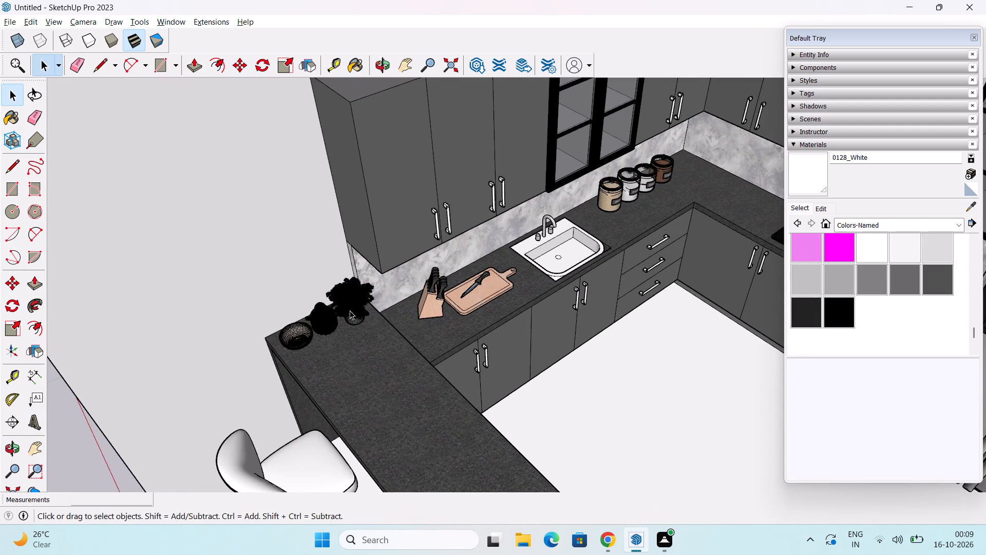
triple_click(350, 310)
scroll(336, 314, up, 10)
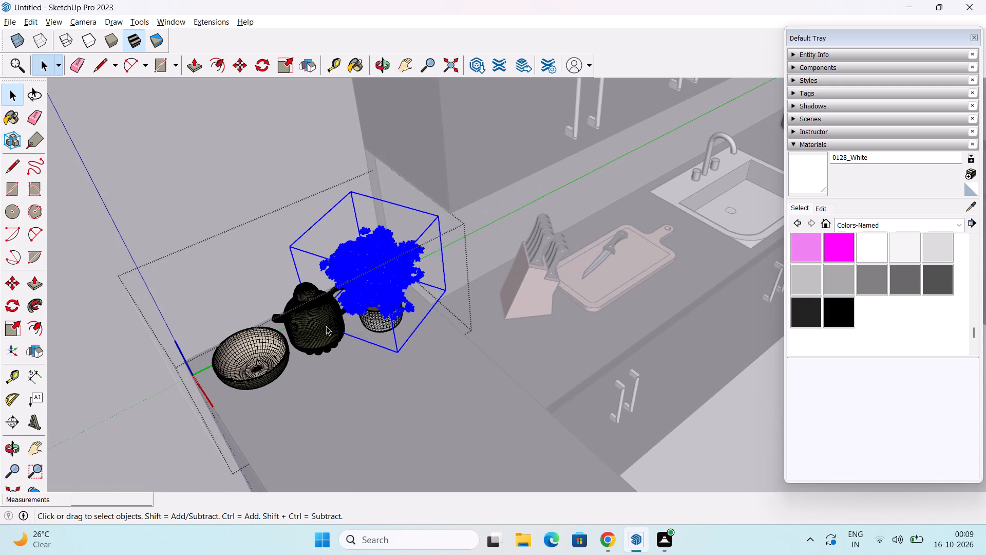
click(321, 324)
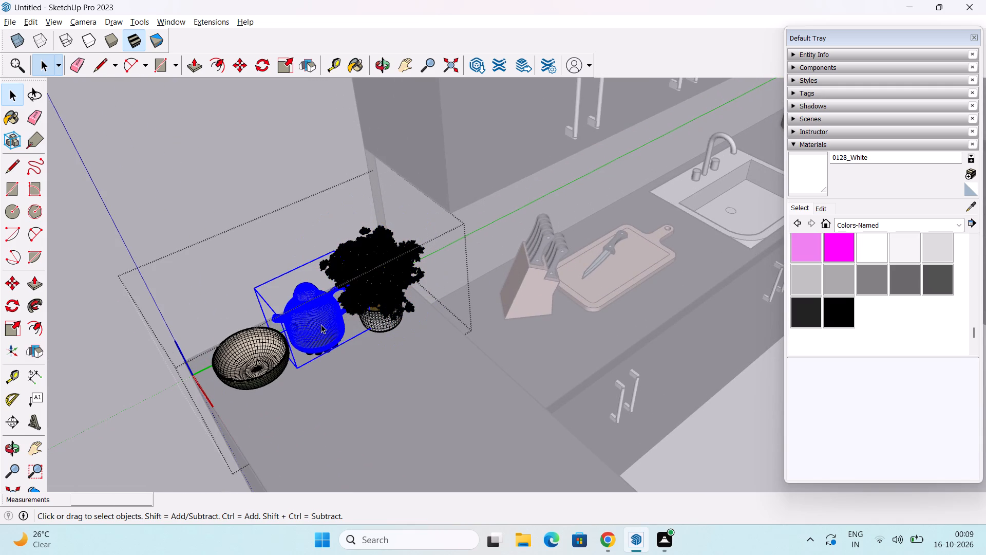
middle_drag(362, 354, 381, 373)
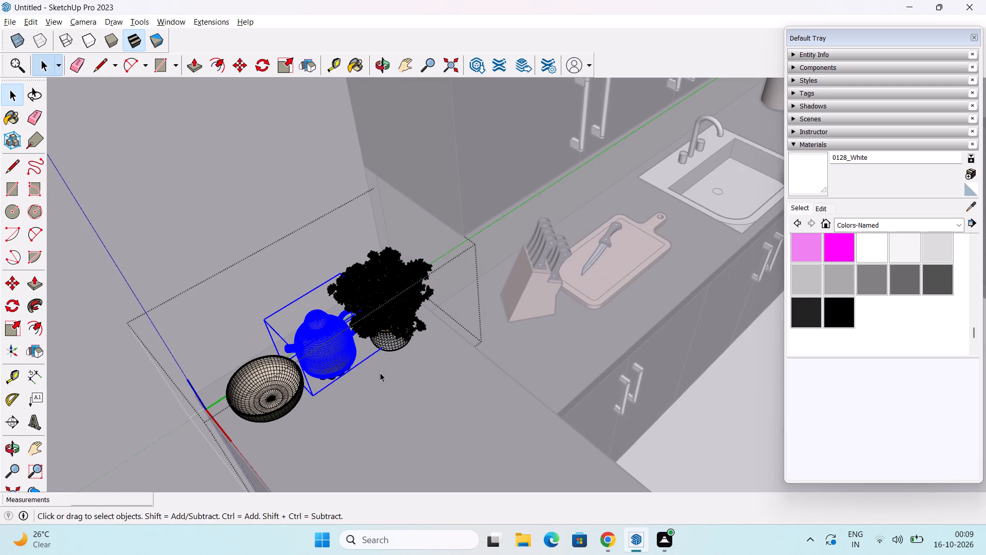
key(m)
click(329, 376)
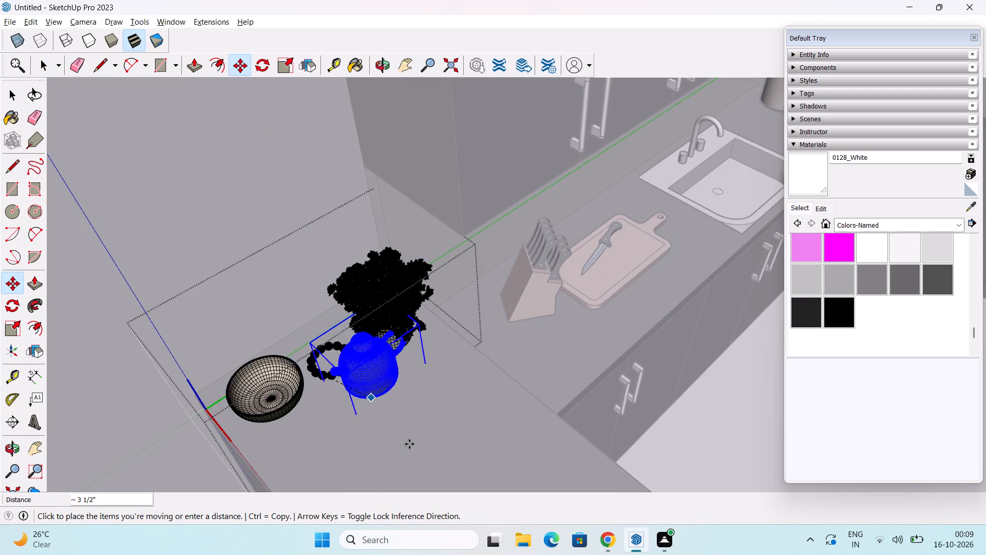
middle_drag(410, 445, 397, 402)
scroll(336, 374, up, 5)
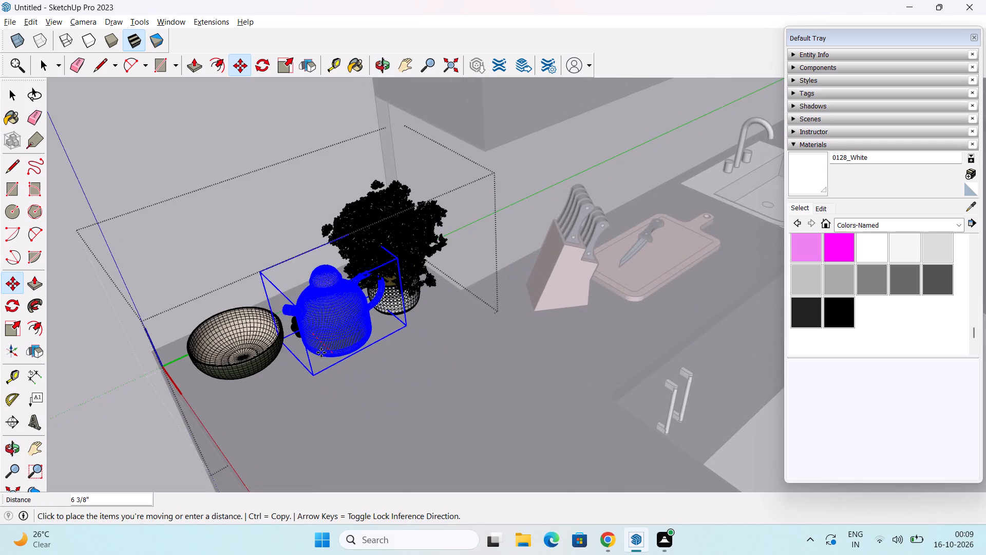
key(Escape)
Examine the nested teapot and beaded trivet components inside the decor set on the peninsula countertop.
scroll(331, 341, up, 5)
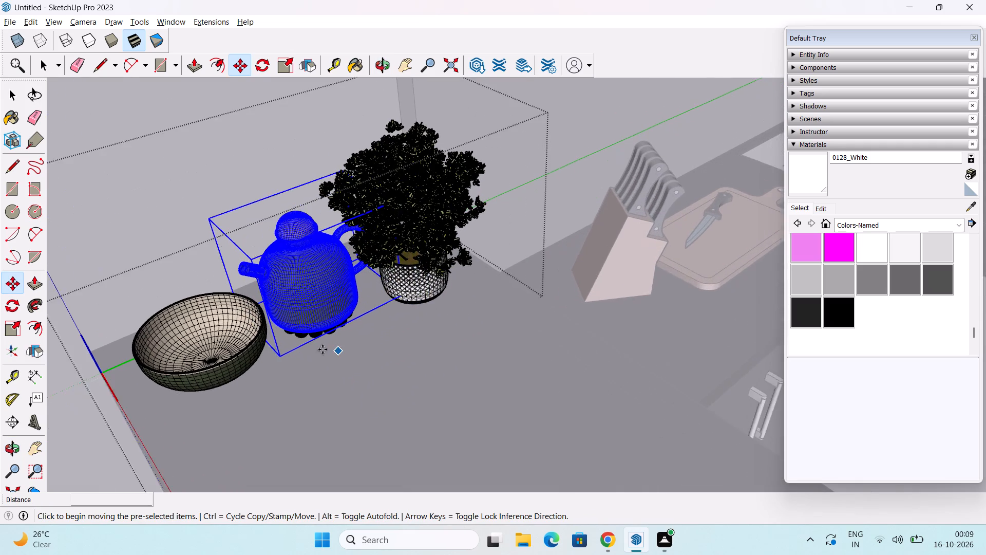
scroll(323, 349, up, 3)
key(space)
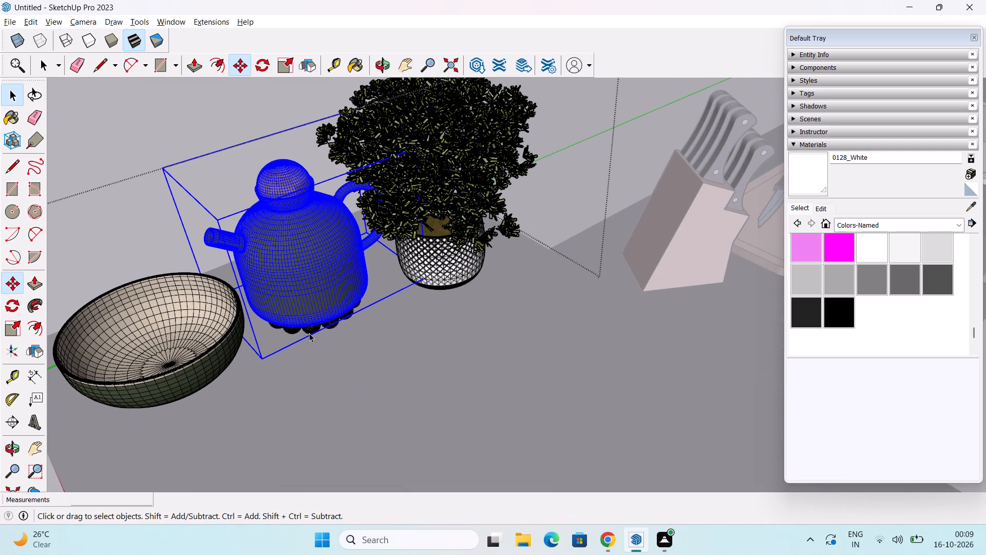
double_click(312, 330)
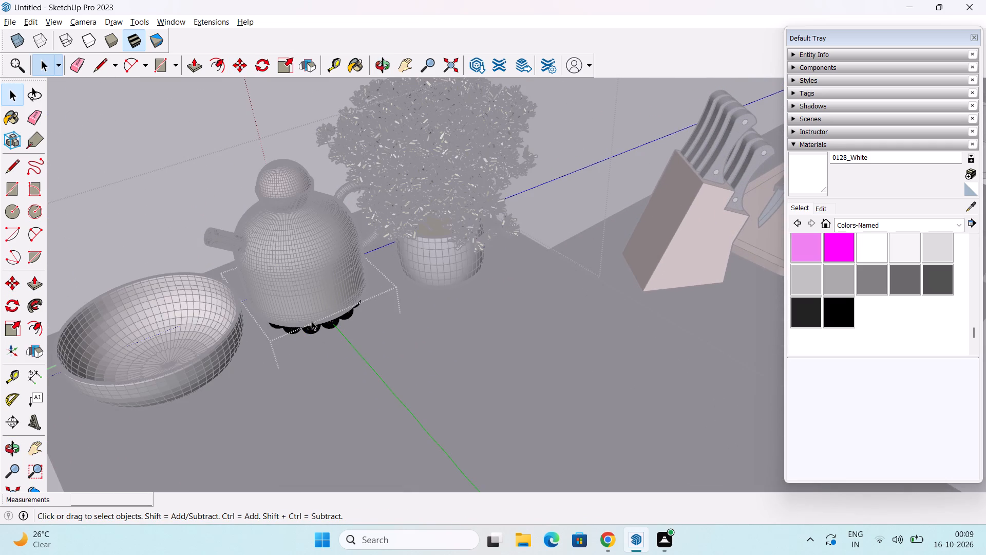
shift+double_click(310, 285)
shift+click(310, 285)
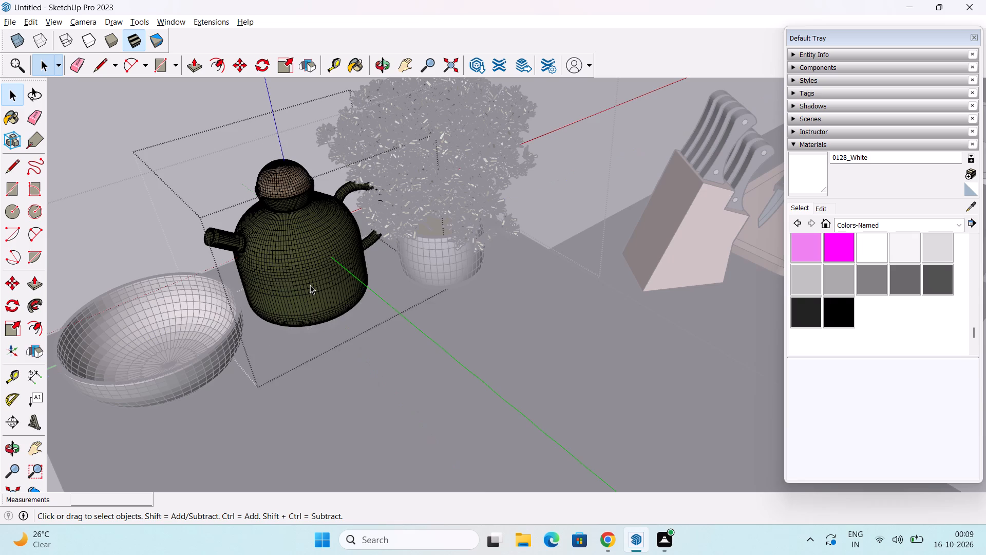
middle_drag(320, 318, 343, 215)
scroll(327, 270, up, 1)
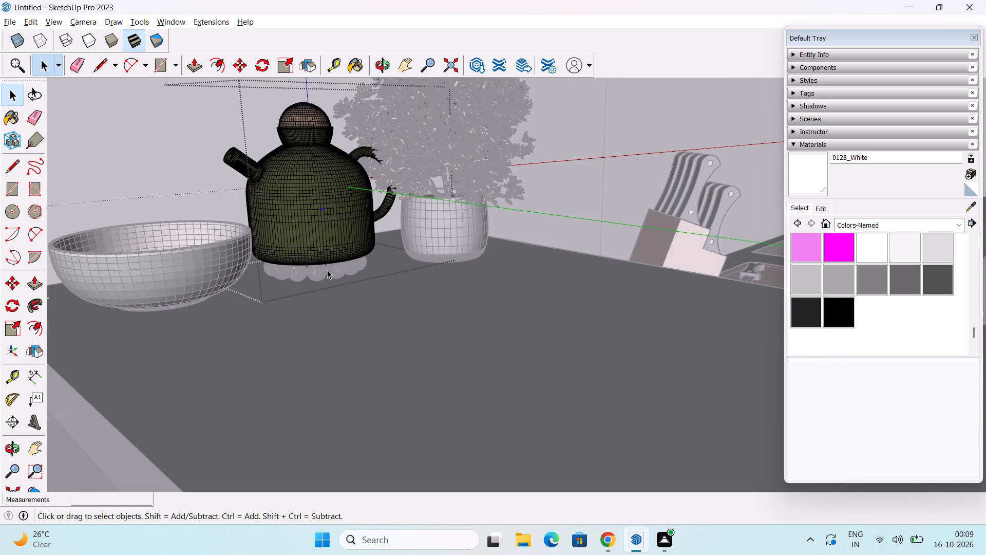
shift+click(327, 270)
shift+triple_click(334, 273)
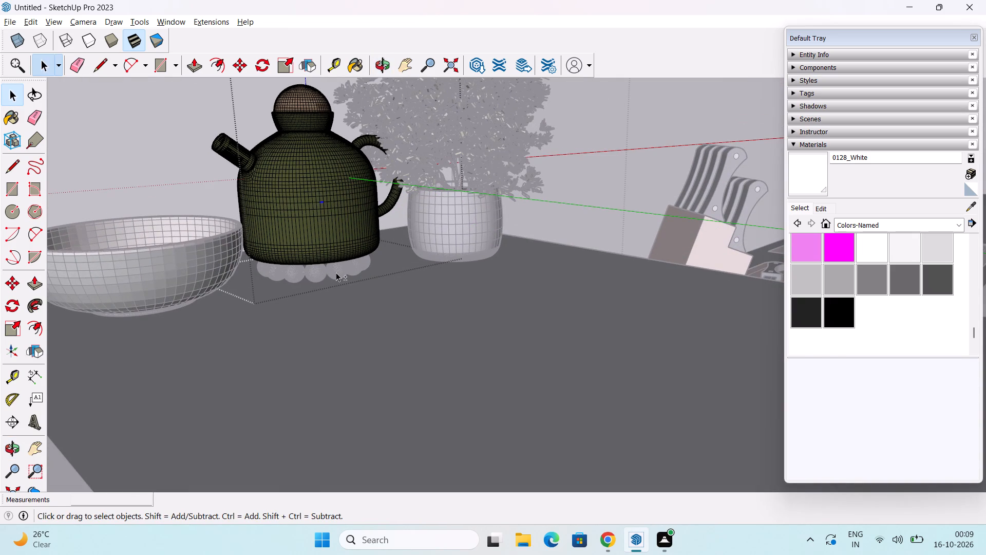
shift+click(336, 272)
scroll(340, 281, down, 3)
key(space)
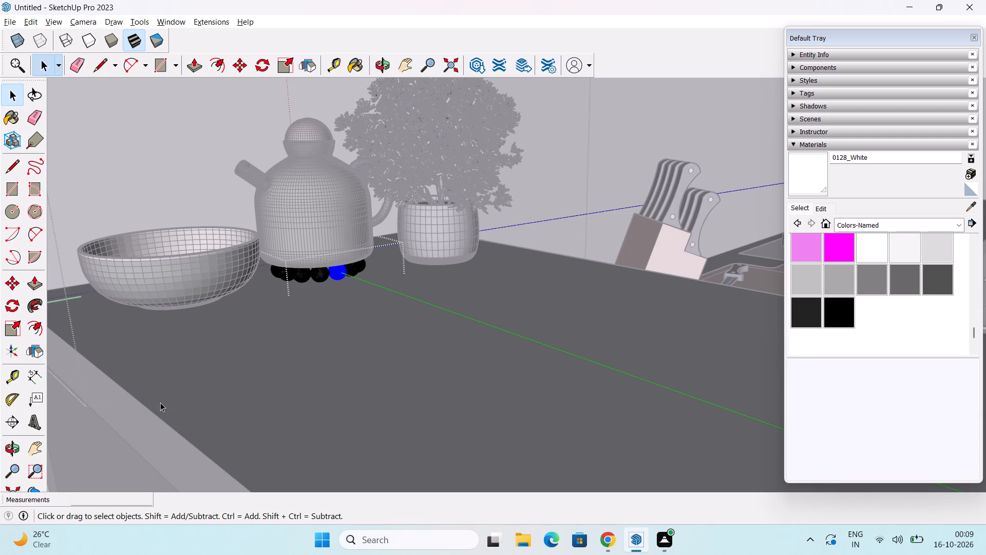
click(137, 413)
scroll(235, 368, down, 3)
middle_drag(238, 375, 242, 422)
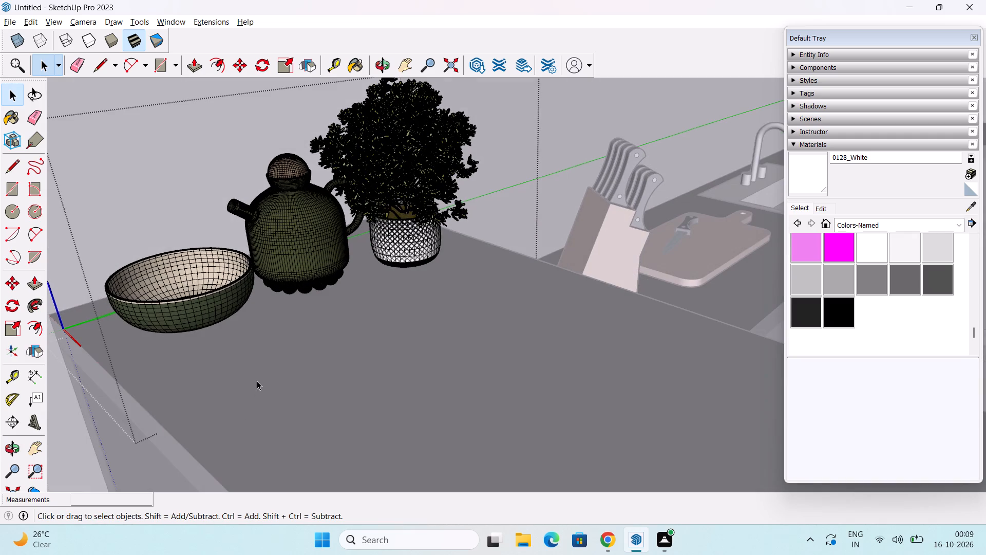
click(237, 400)
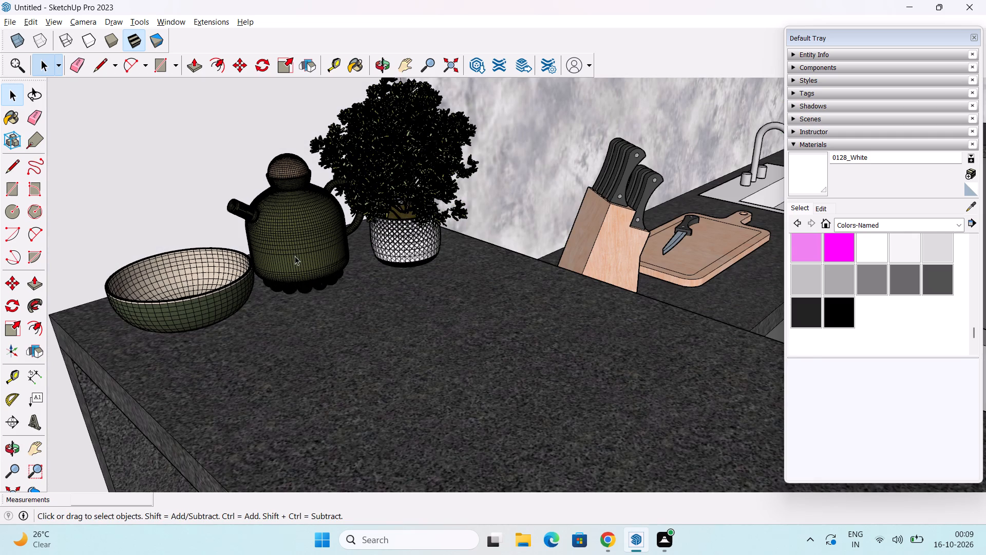
click(295, 256)
scroll(298, 262, up, 1)
double_click(300, 255)
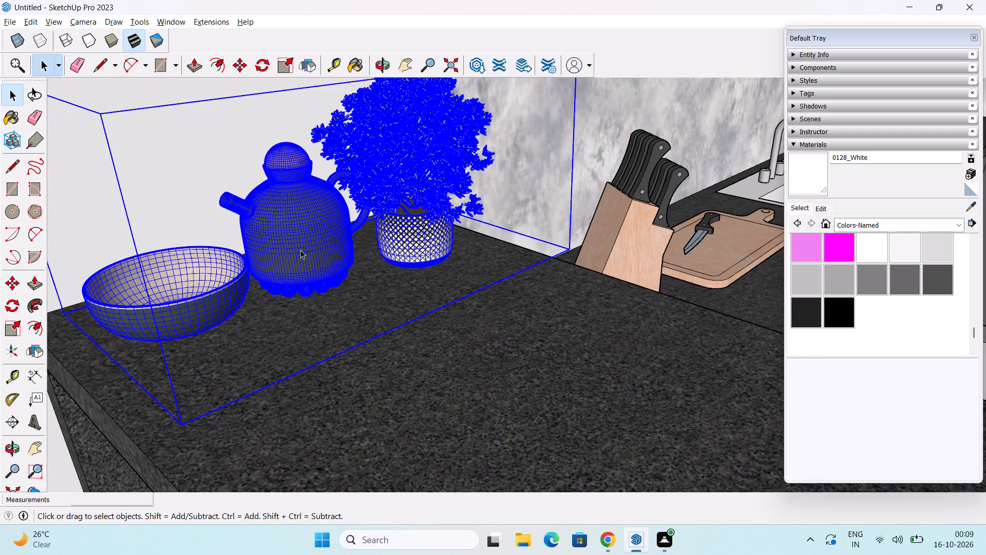
double_click(300, 250)
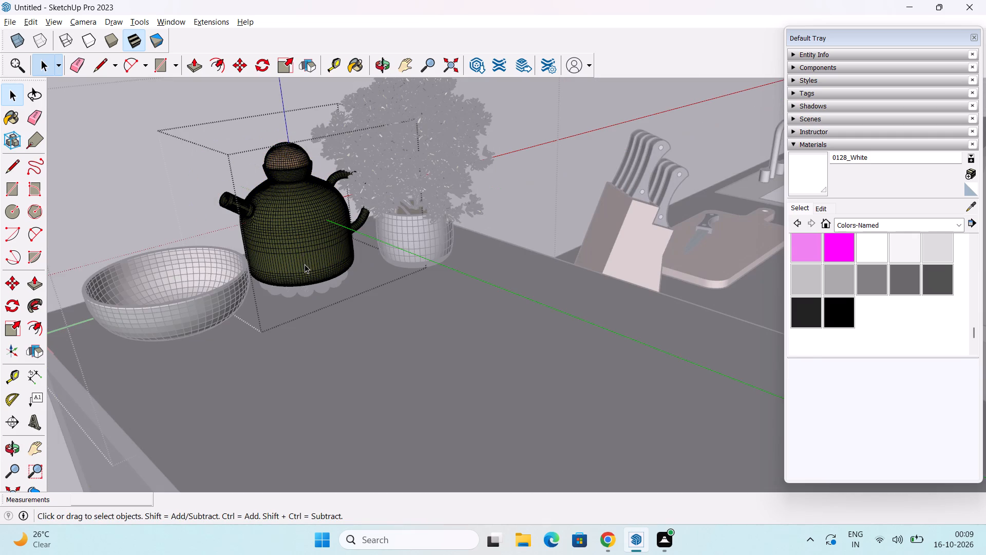
middle_drag(307, 266, 313, 268)
middle_drag(313, 268, 324, 289)
key(Escape)
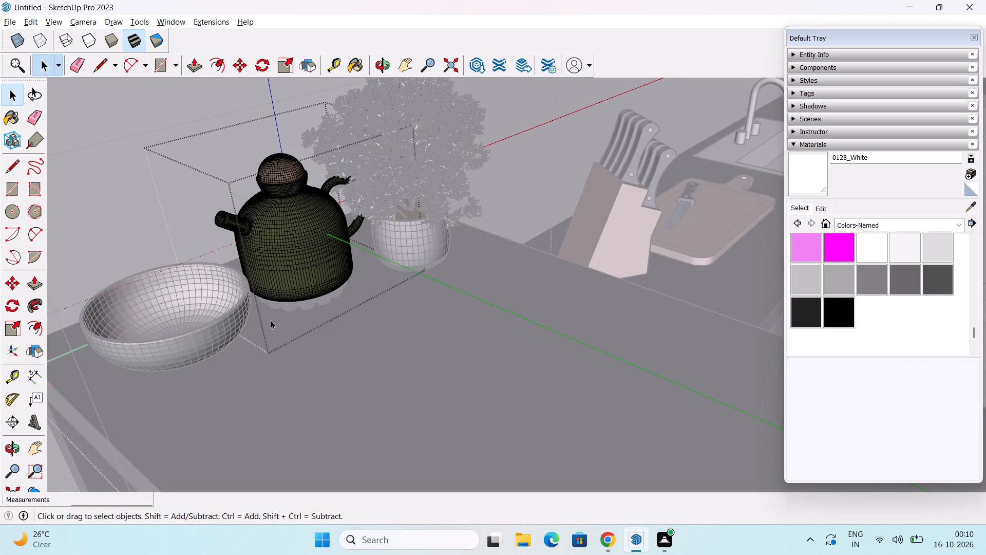
key(Escape)
Inside the decor set, move the bowl about 4' 2 3/4" along the peninsula countertop, away from the teapot and plant.
click(212, 327)
triple_click(202, 329)
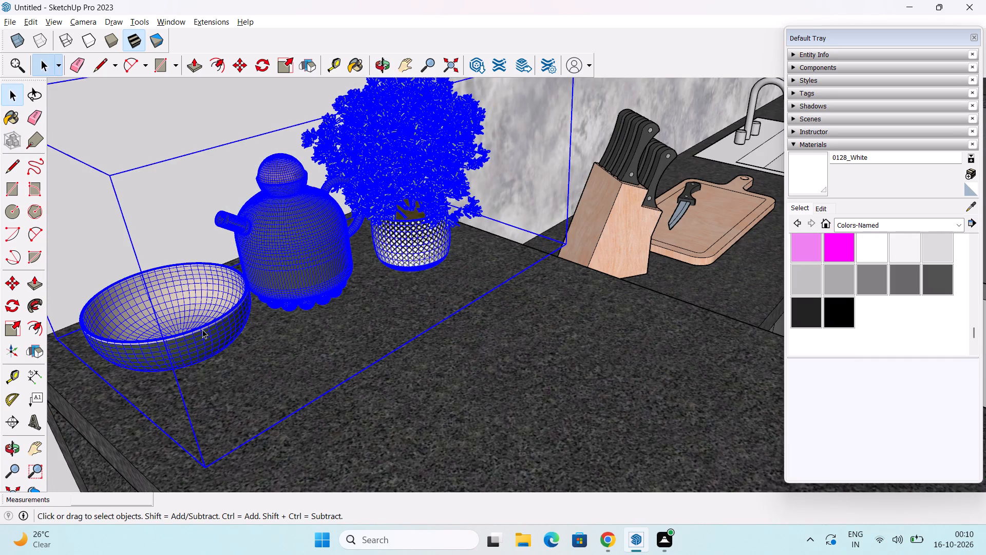
key(m)
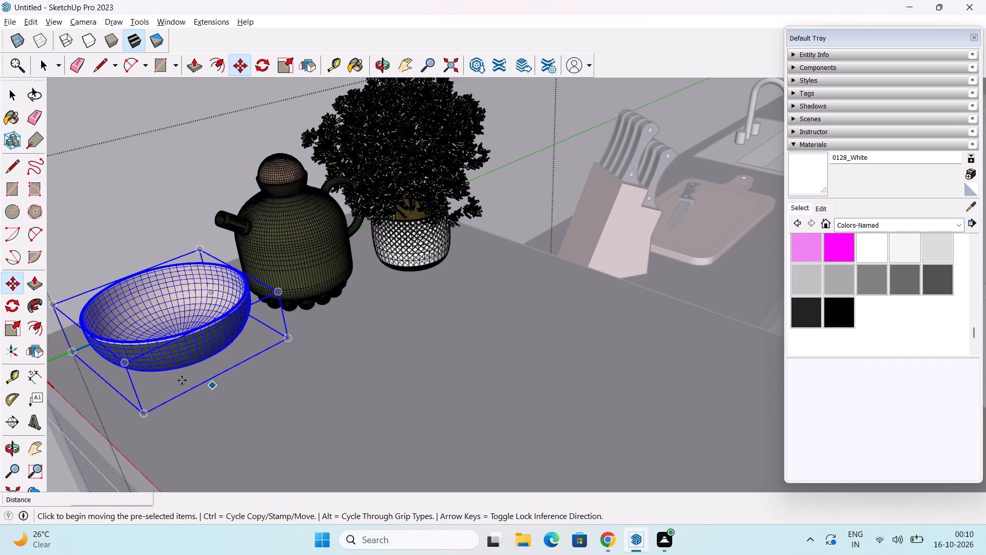
click(176, 369)
scroll(286, 428, down, 2)
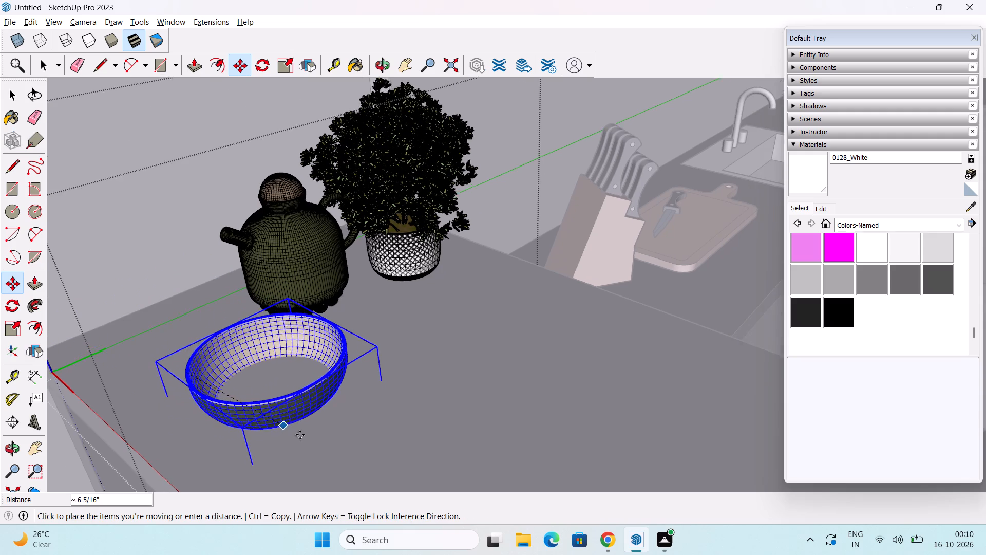
shift+middle_drag(372, 456, 316, 382)
scroll(305, 361, down, 6)
scroll(433, 476, down, 2)
shift+middle_drag(475, 479, 311, 326)
shift+middle_drag(518, 458, 510, 415)
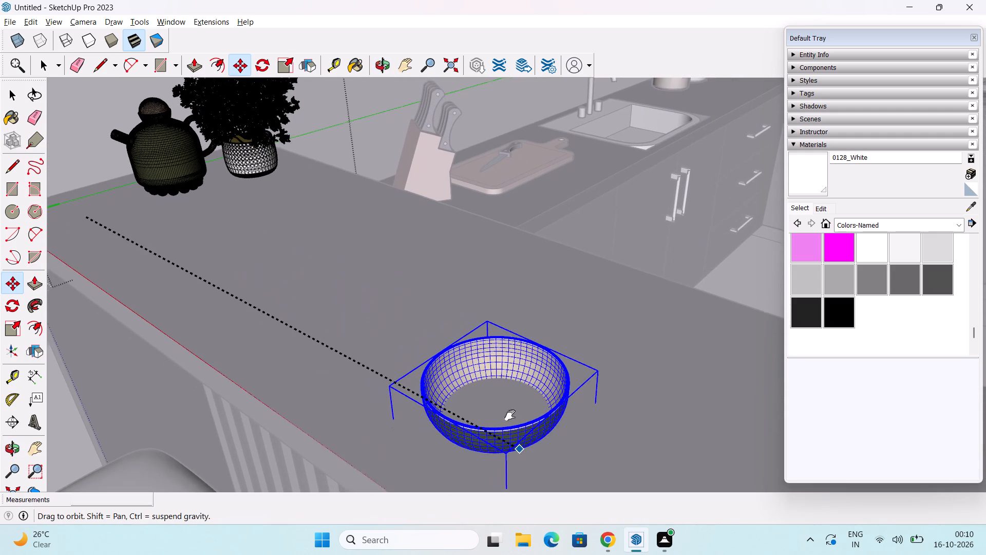
shift+middle_drag(510, 415, 461, 357)
scroll(505, 390, down, 2)
shift+middle_drag(626, 447, 504, 358)
middle_drag(575, 410, 470, 332)
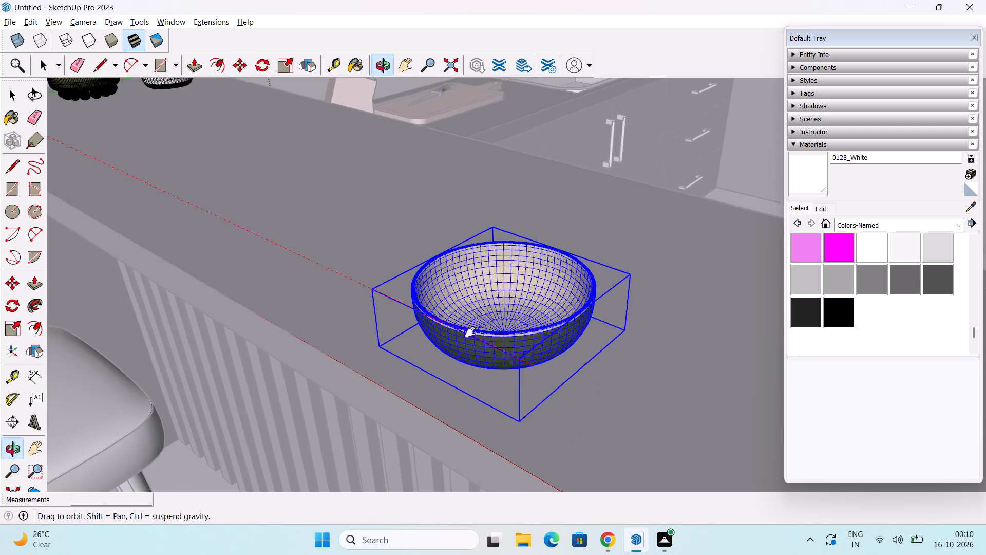
middle_drag(470, 332, 467, 330)
scroll(469, 330, down, 20)
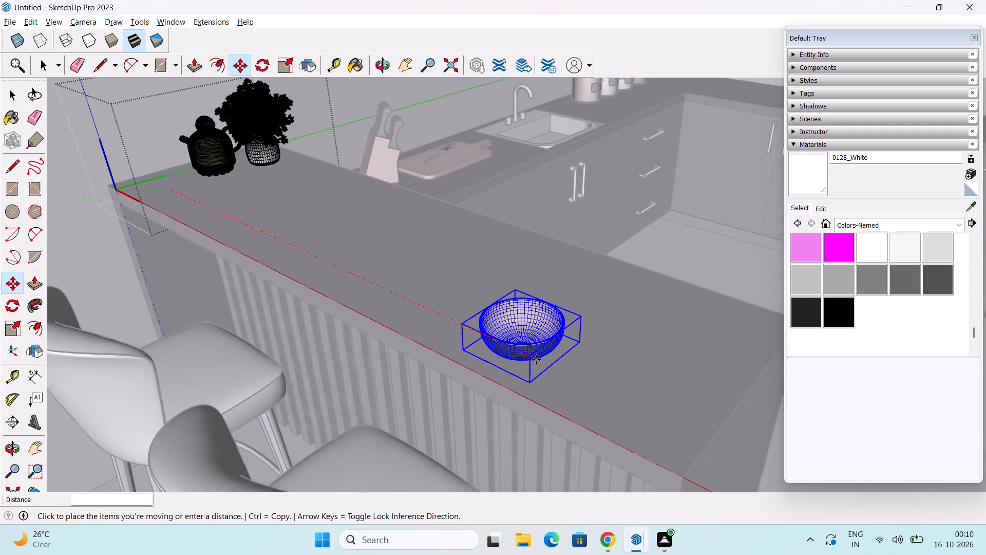
click(488, 305)
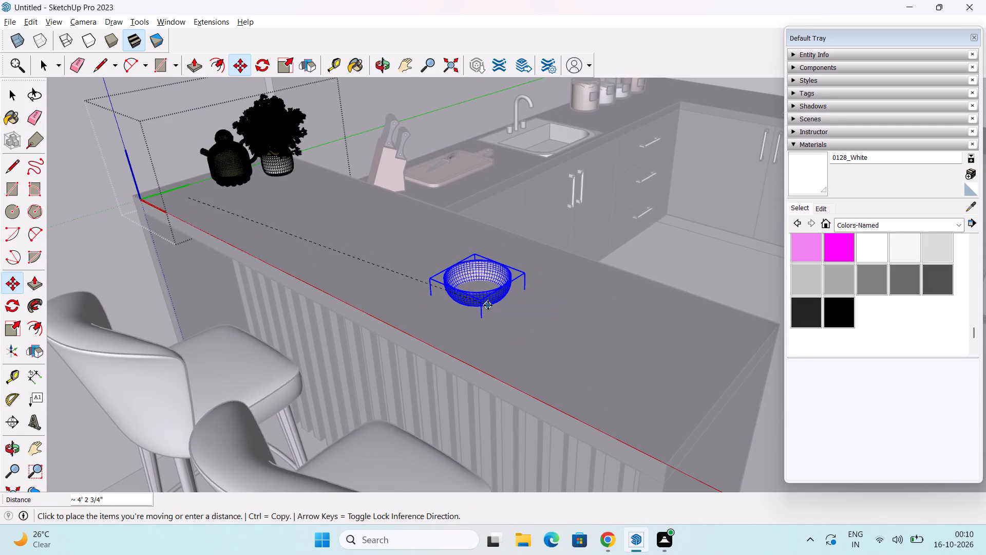
middle_drag(515, 349, 519, 342)
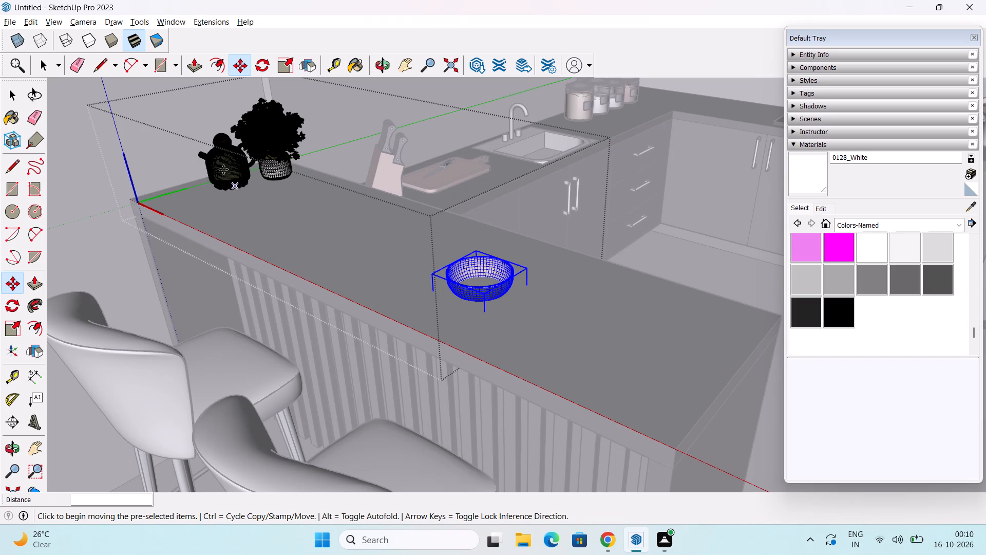
key(space)
Move the teapot about 10' 10 3/4" from the peninsula onto the cooktop-wall countertop, between the corner and the cooktop.
click(229, 173)
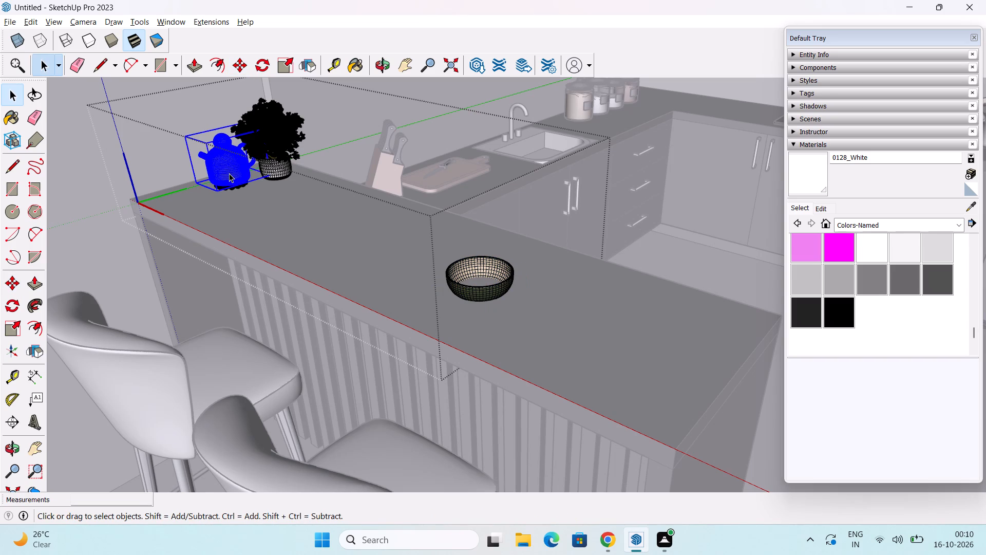
middle_drag(273, 208, 306, 248)
scroll(306, 248, down, 2)
middle_drag(342, 264, 323, 264)
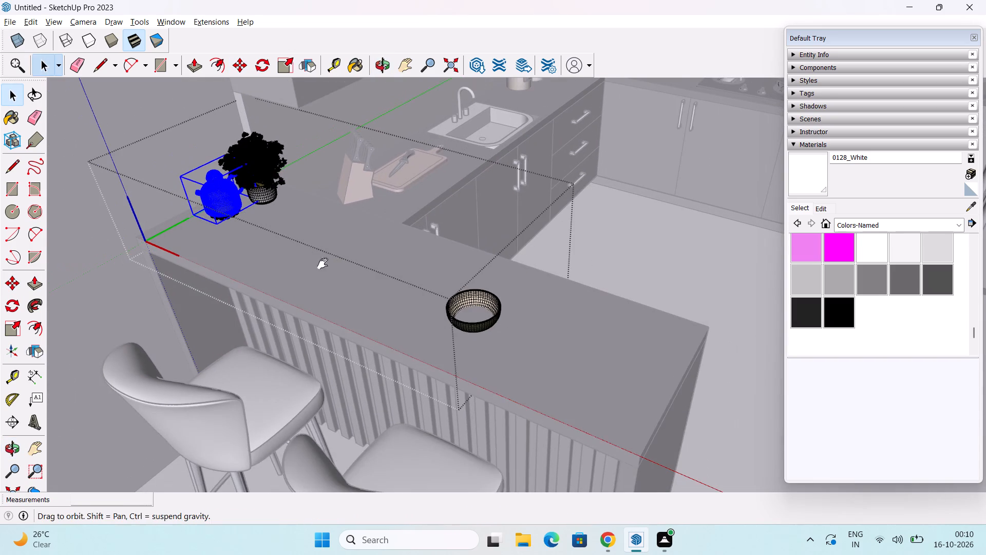
middle_drag(323, 264, 286, 277)
key(m)
scroll(156, 229, up, 2)
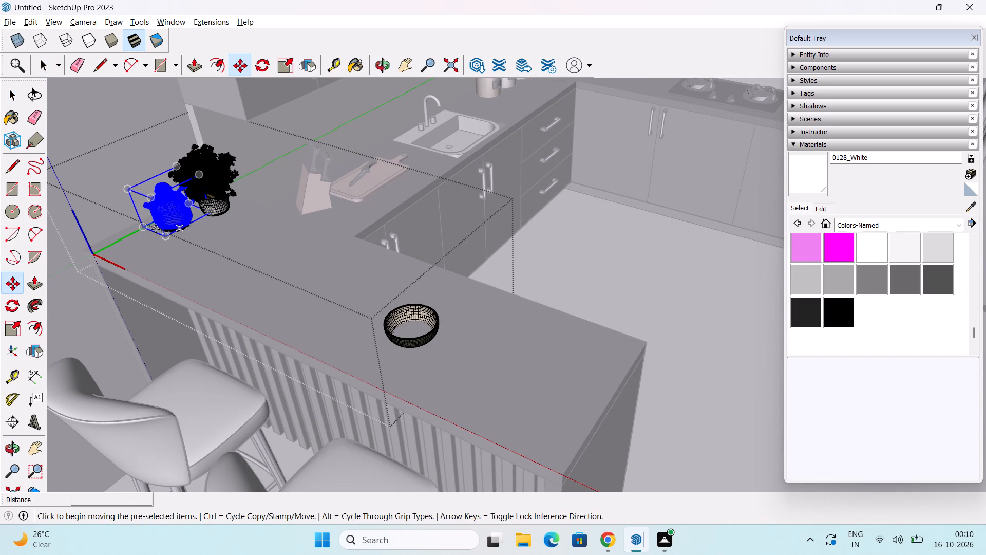
drag(169, 233, 175, 227)
scroll(323, 200, down, 2)
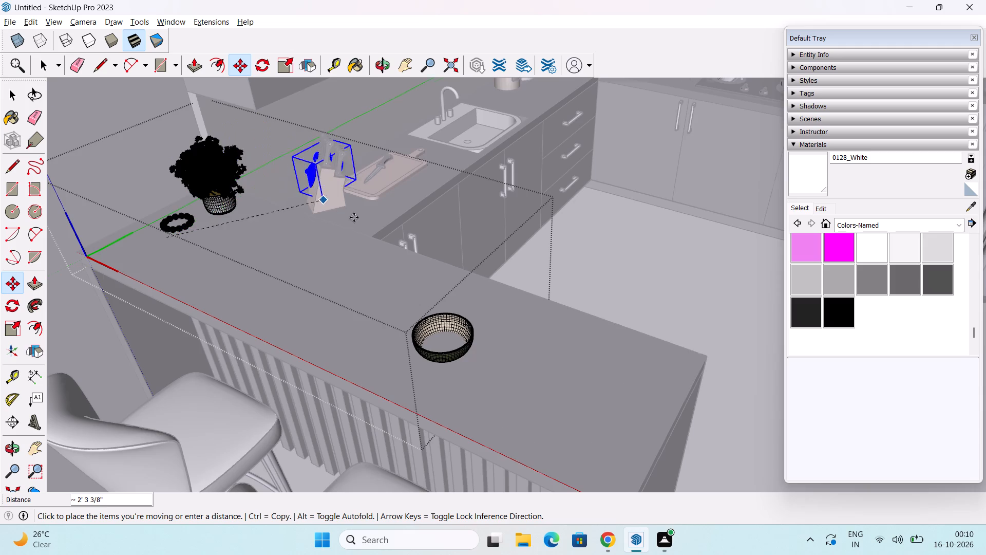
shift+middle_drag(351, 217, 146, 301)
shift+middle_drag(406, 244, 364, 302)
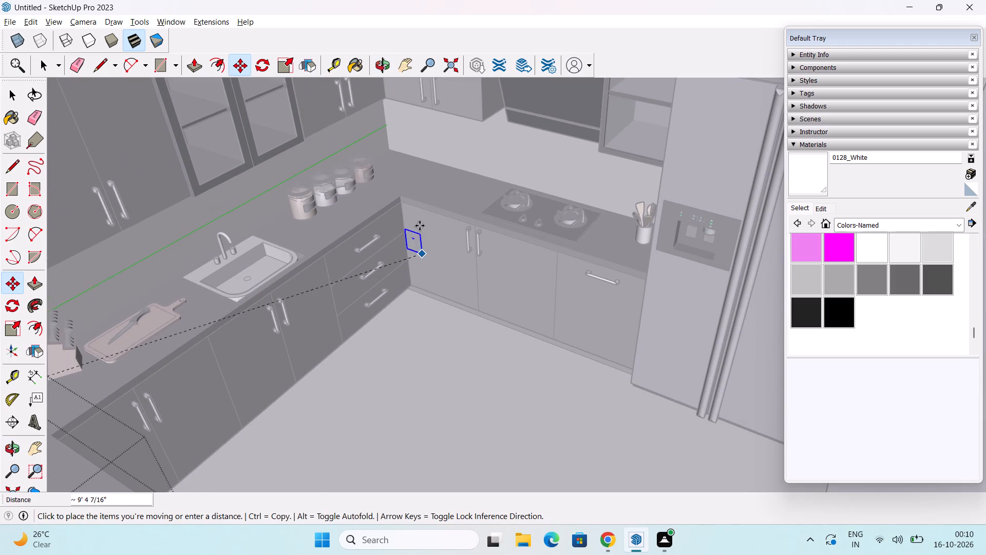
click(444, 189)
middle_drag(329, 323, 390, 291)
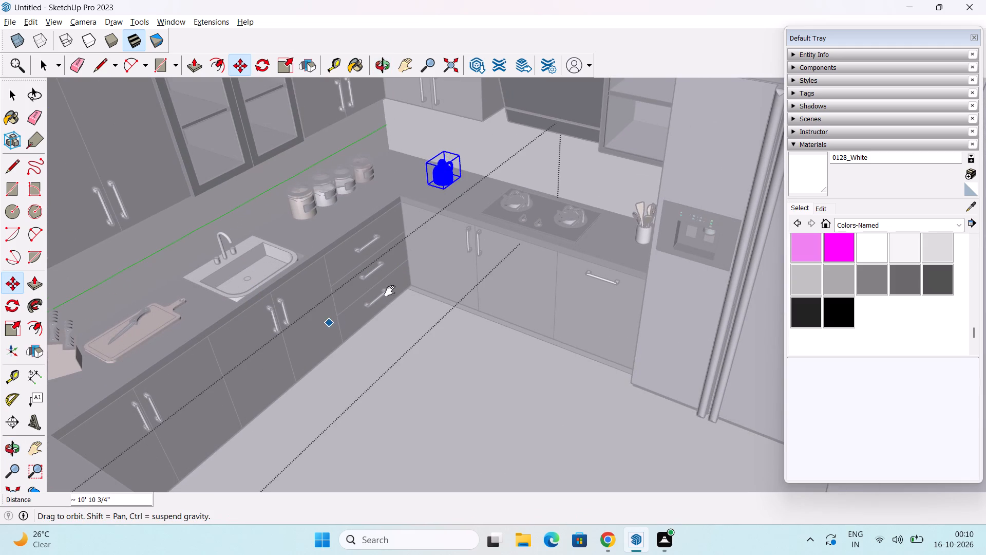
middle_drag(390, 291, 453, 271)
key(space)
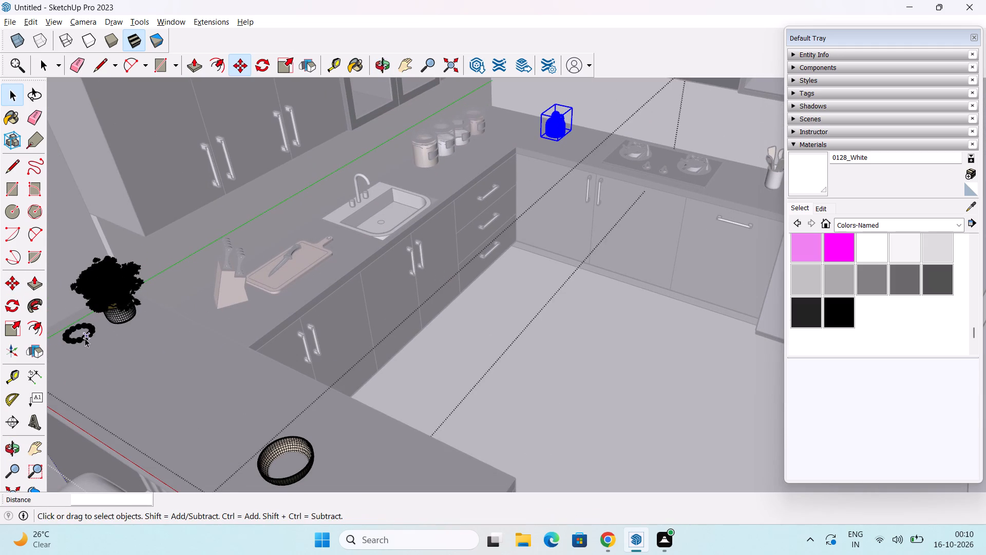
Move the beaded trivet about 12' 7 9/16" onto the countertop between the cooktop and the utensil holder, and close the decor set.
click(83, 339)
key(m)
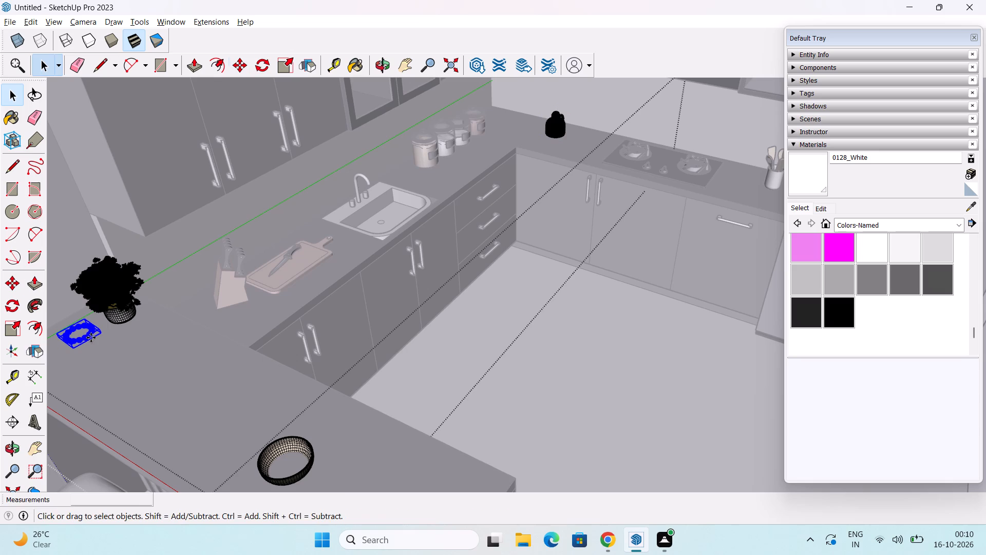
drag(86, 340, 114, 325)
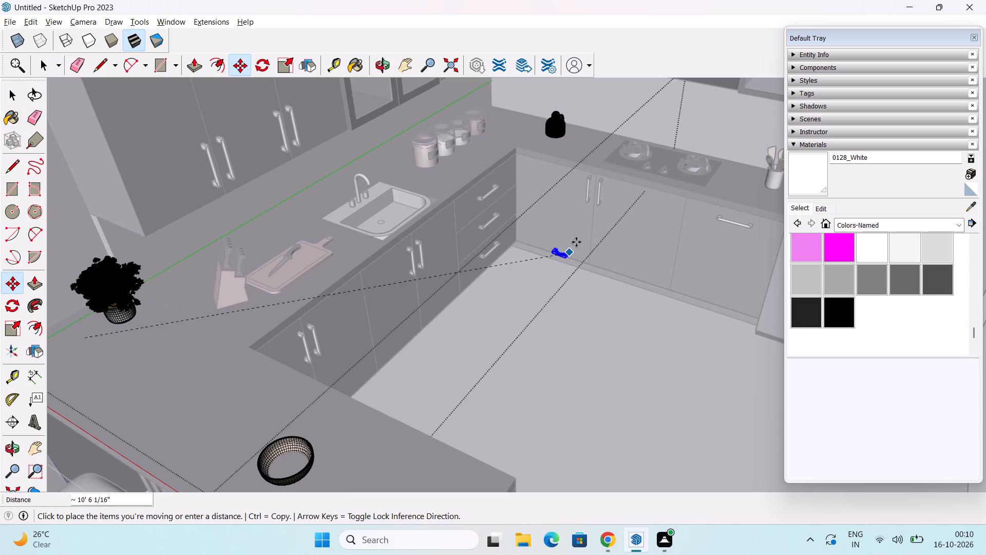
scroll(576, 242, up, 1)
middle_drag(571, 241, 408, 336)
scroll(533, 305, up, 2)
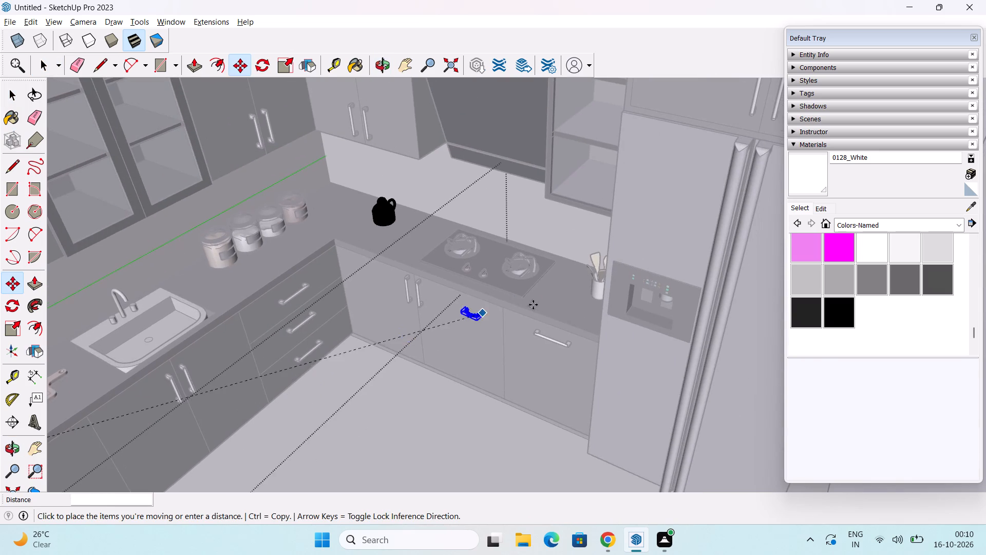
scroll(533, 305, up, 5)
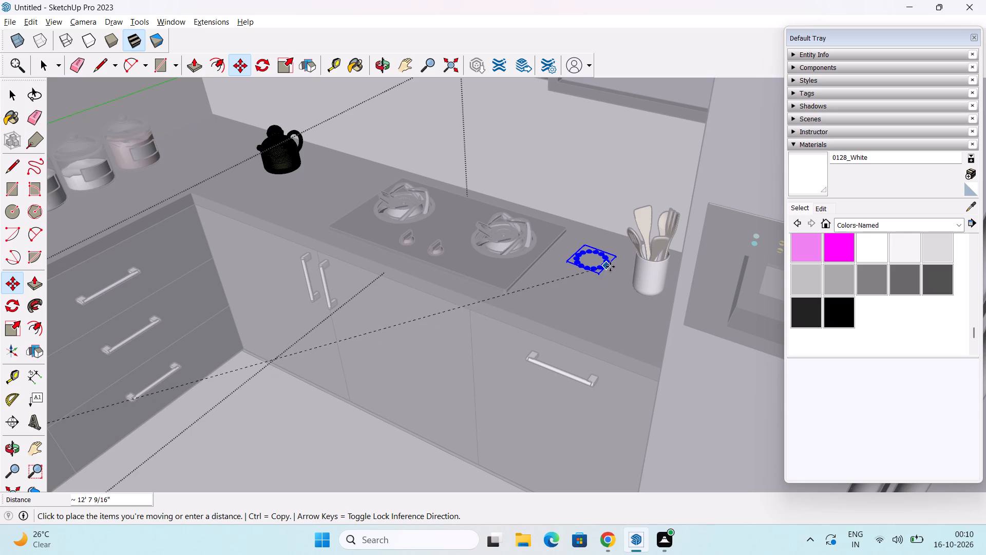
click(611, 267)
key(space)
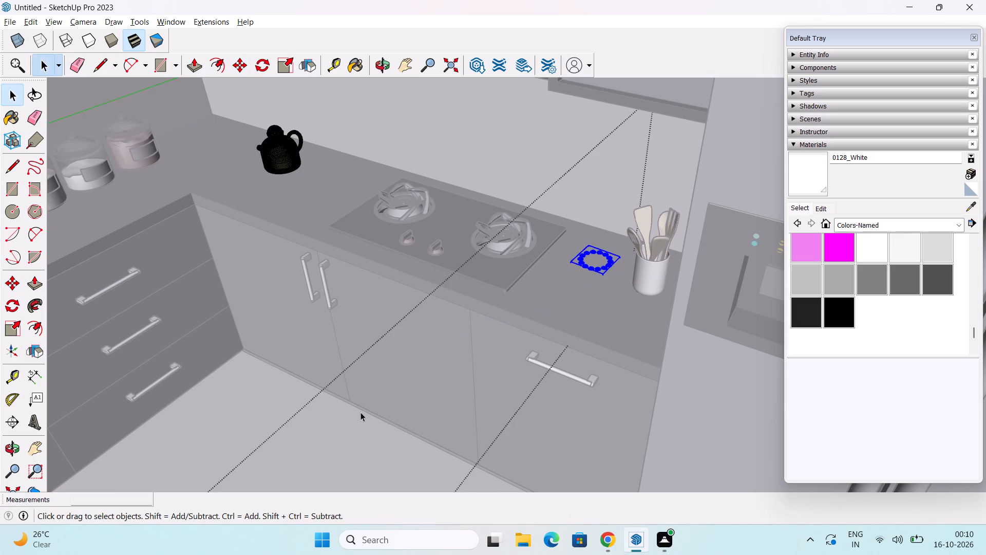
click(361, 413)
scroll(361, 413, down, 7)
key(Escape)
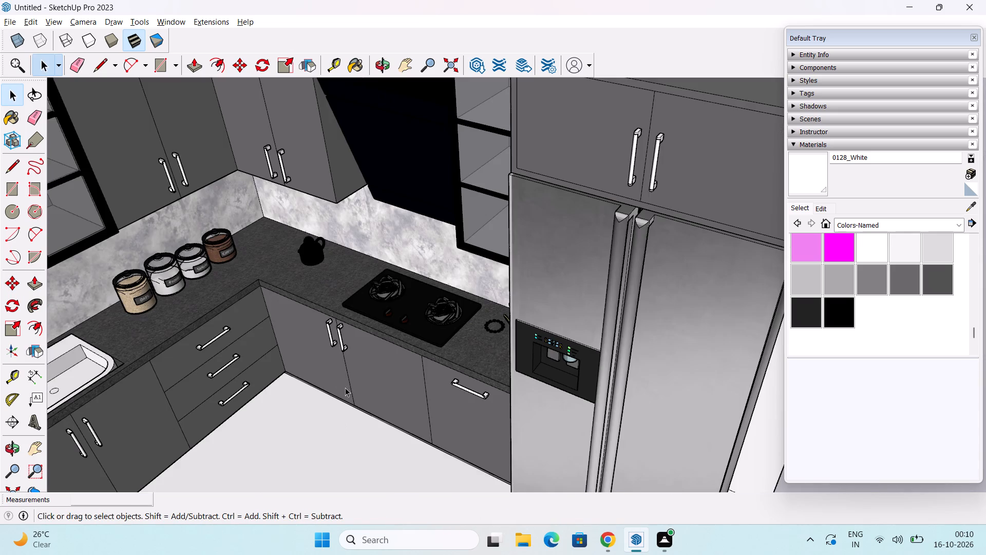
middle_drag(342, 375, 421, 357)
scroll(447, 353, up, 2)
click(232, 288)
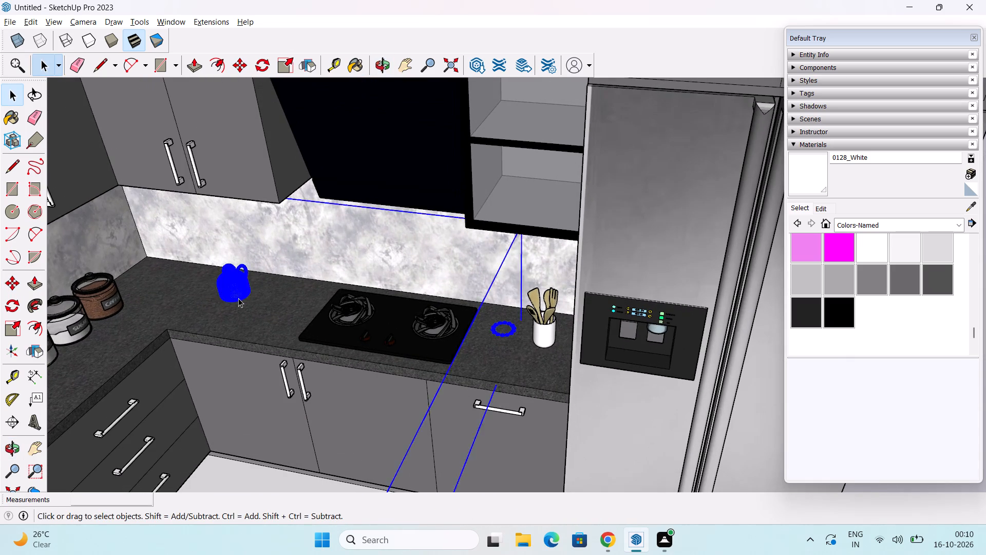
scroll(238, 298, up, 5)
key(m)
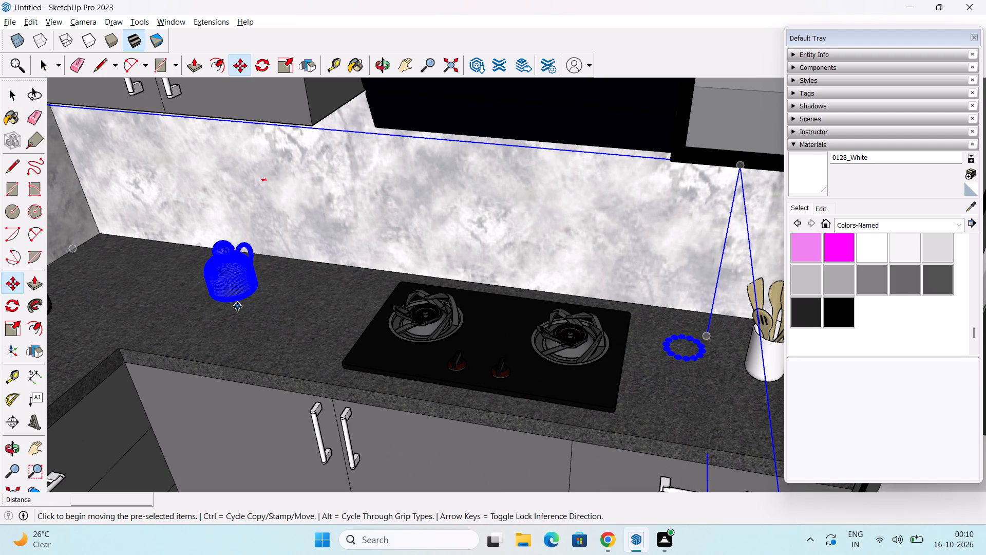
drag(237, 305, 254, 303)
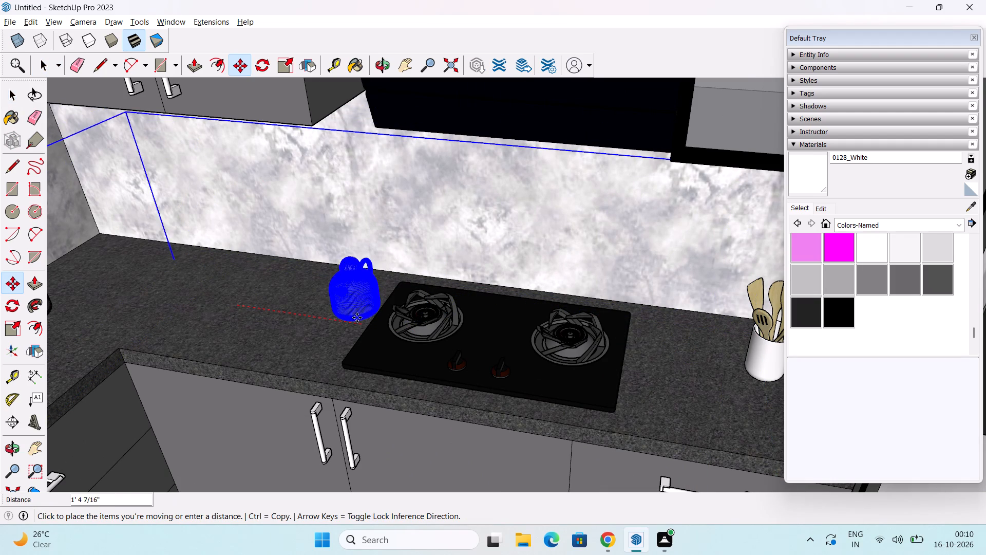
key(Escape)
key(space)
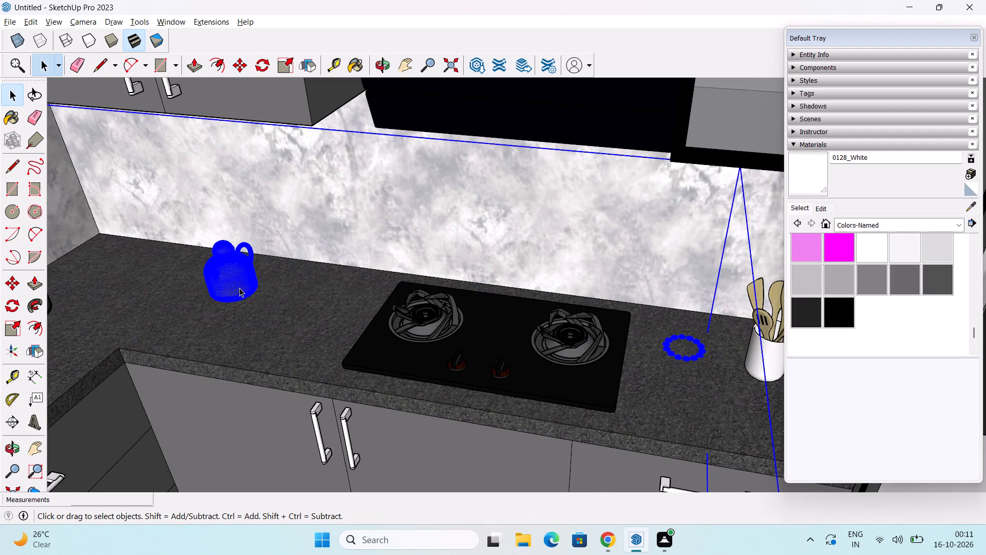
Reopen the decor set and move the teapot about 4' 6 11/16" past the cooktop onto the beaded trivet.
double_click(238, 287)
click(238, 287)
scroll(239, 288, up, 1)
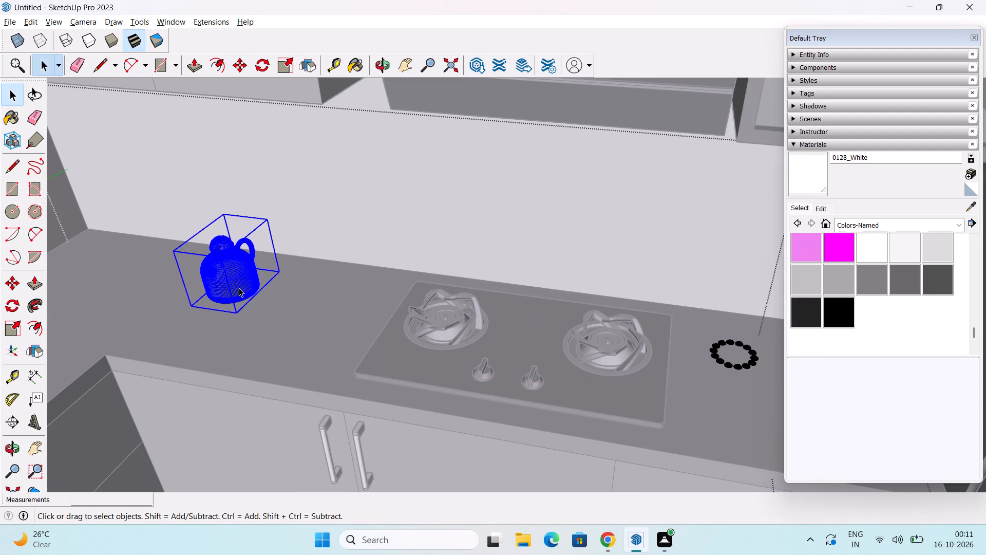
key(m)
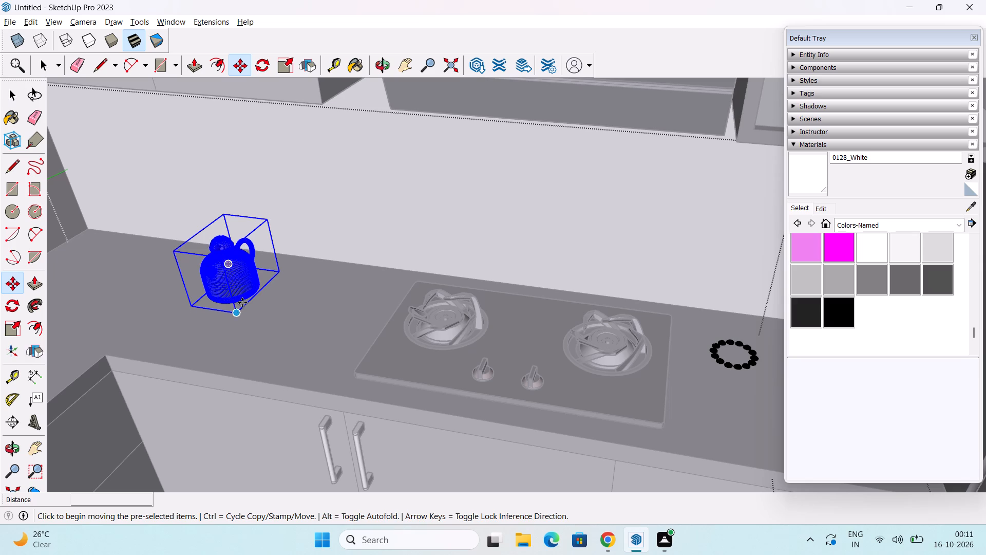
click(242, 303)
shift+middle_drag(431, 342, 267, 347)
scroll(575, 368, up, 7)
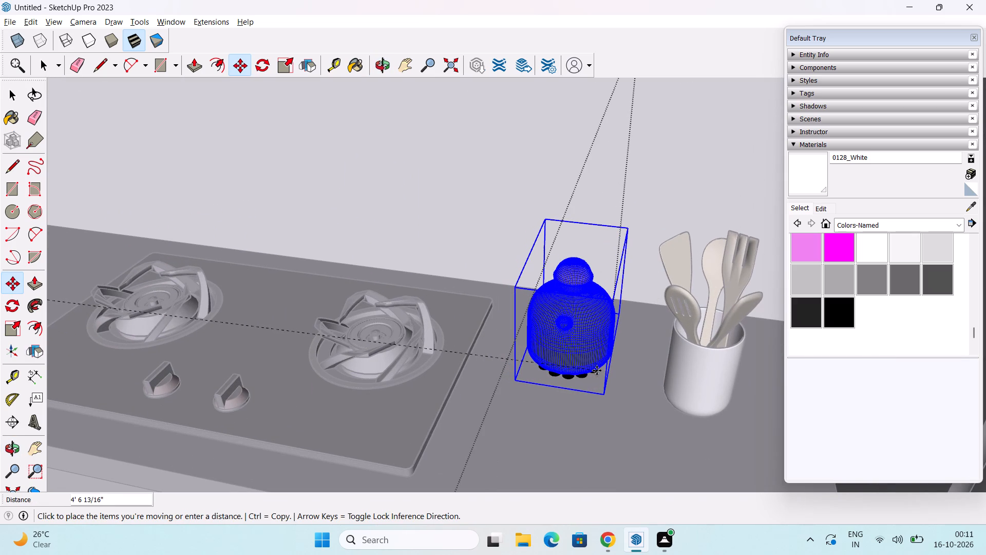
click(595, 371)
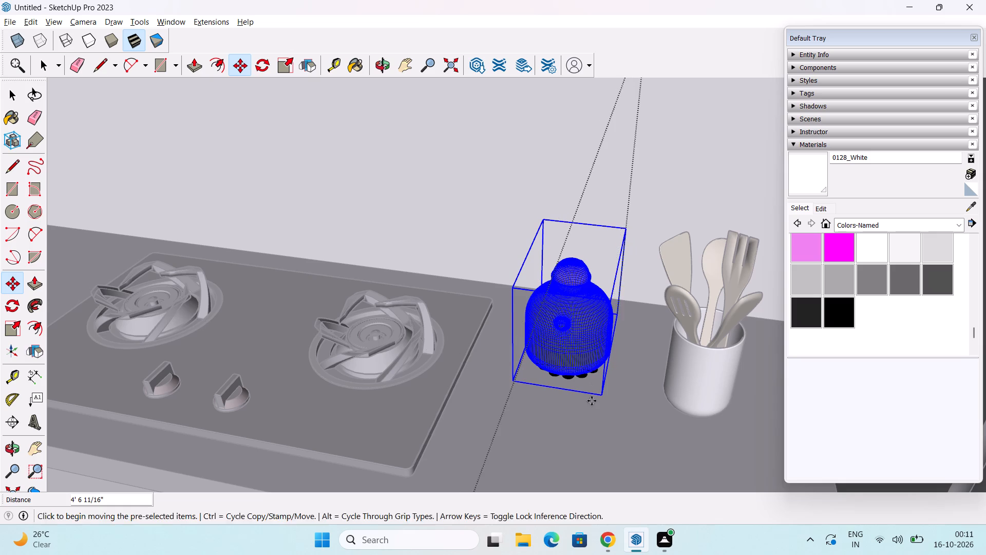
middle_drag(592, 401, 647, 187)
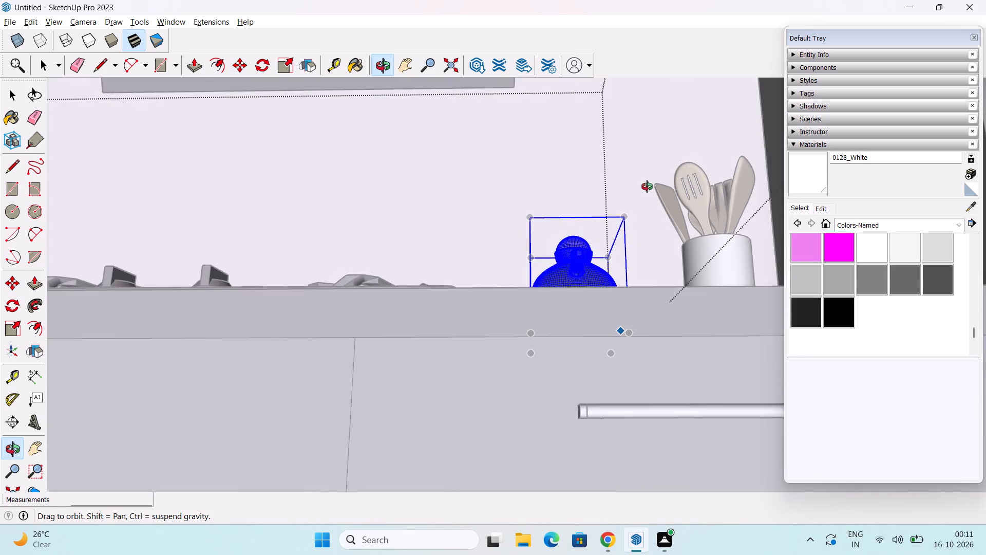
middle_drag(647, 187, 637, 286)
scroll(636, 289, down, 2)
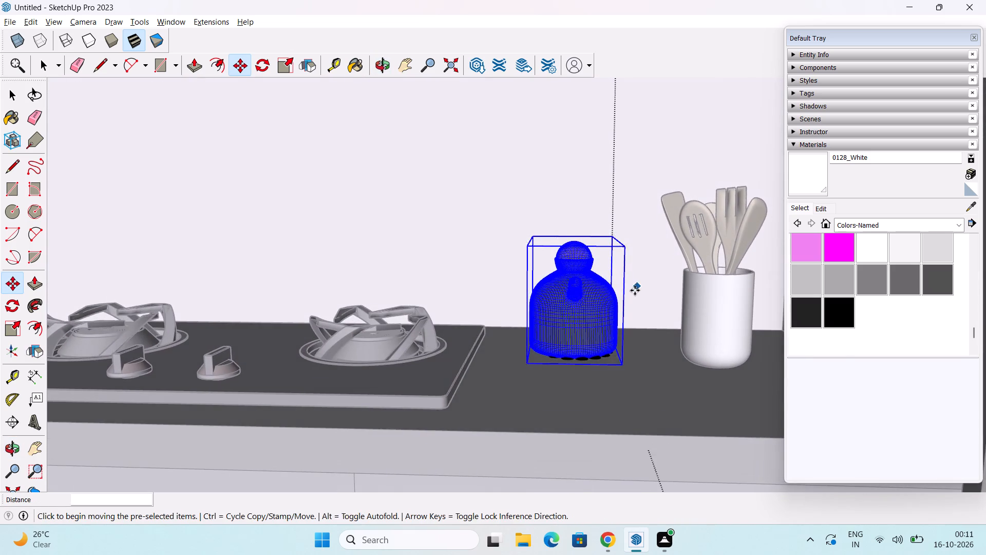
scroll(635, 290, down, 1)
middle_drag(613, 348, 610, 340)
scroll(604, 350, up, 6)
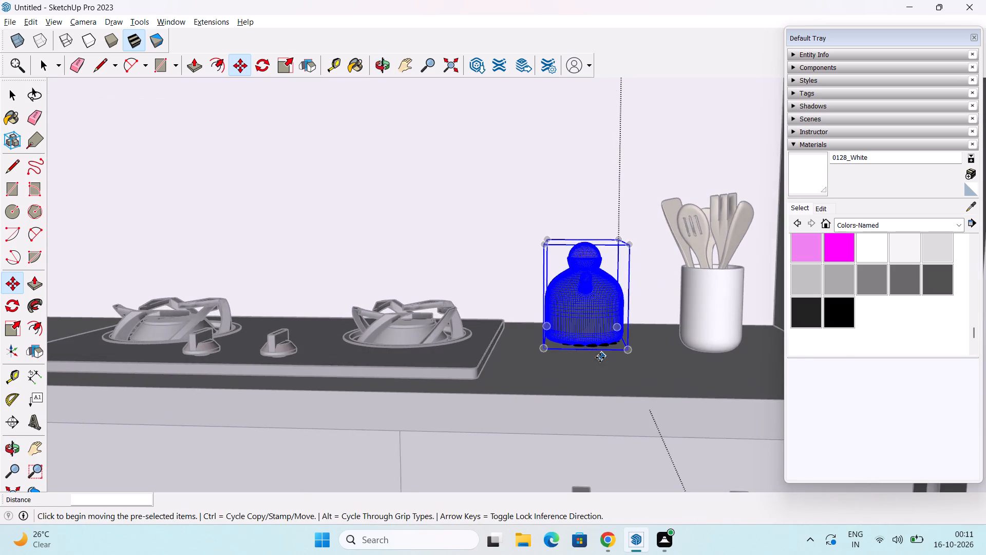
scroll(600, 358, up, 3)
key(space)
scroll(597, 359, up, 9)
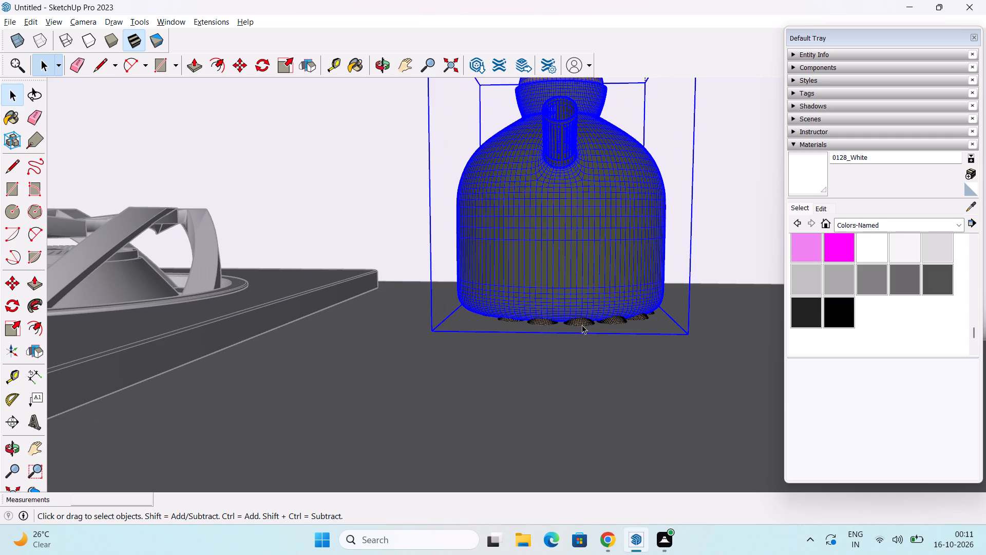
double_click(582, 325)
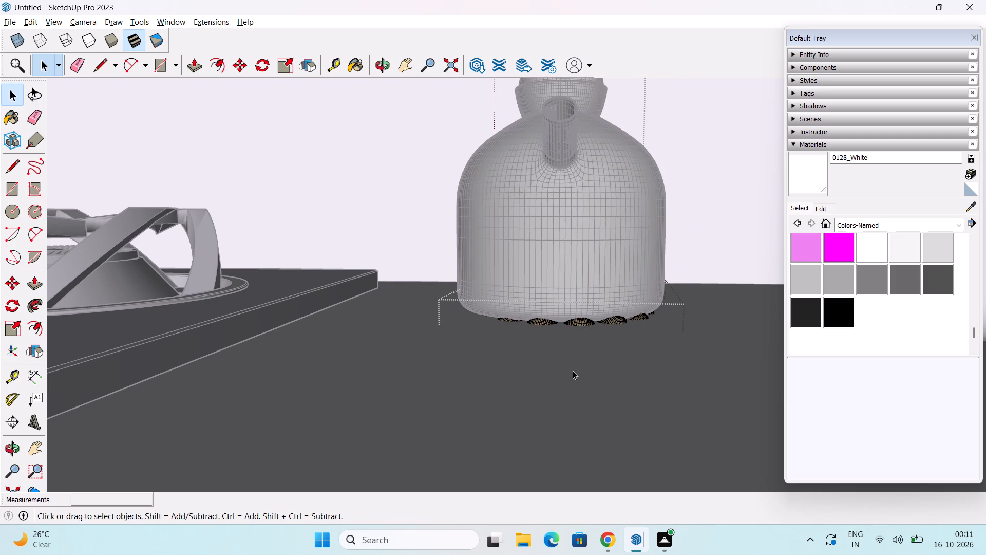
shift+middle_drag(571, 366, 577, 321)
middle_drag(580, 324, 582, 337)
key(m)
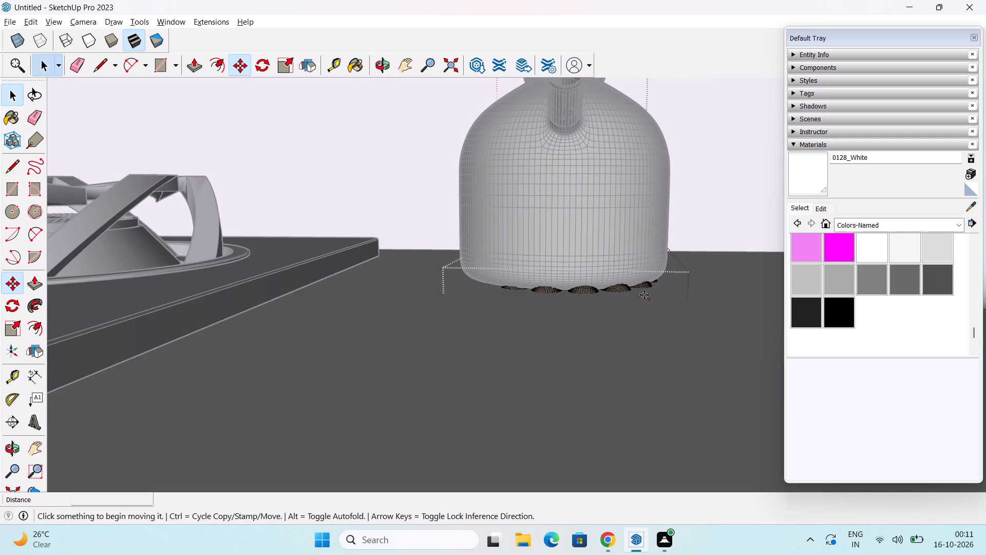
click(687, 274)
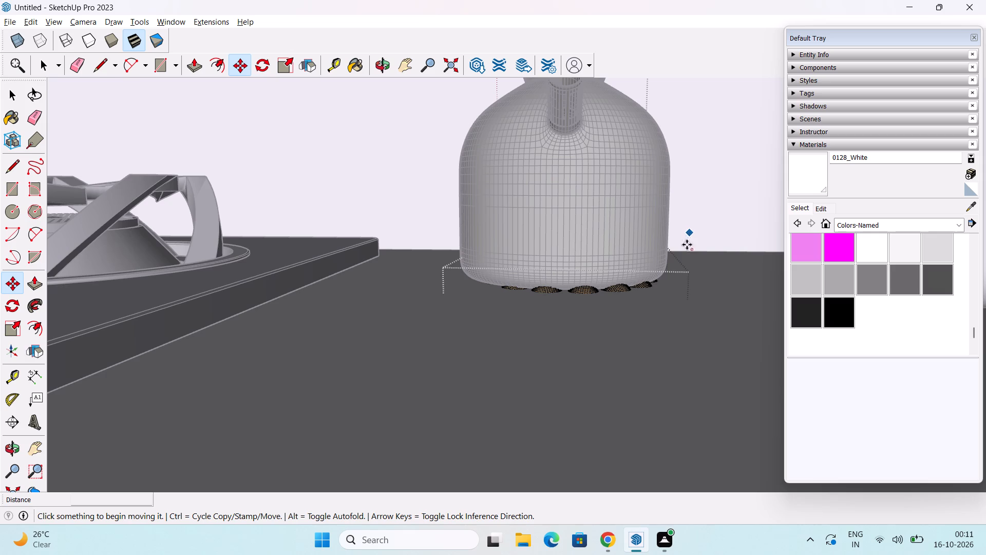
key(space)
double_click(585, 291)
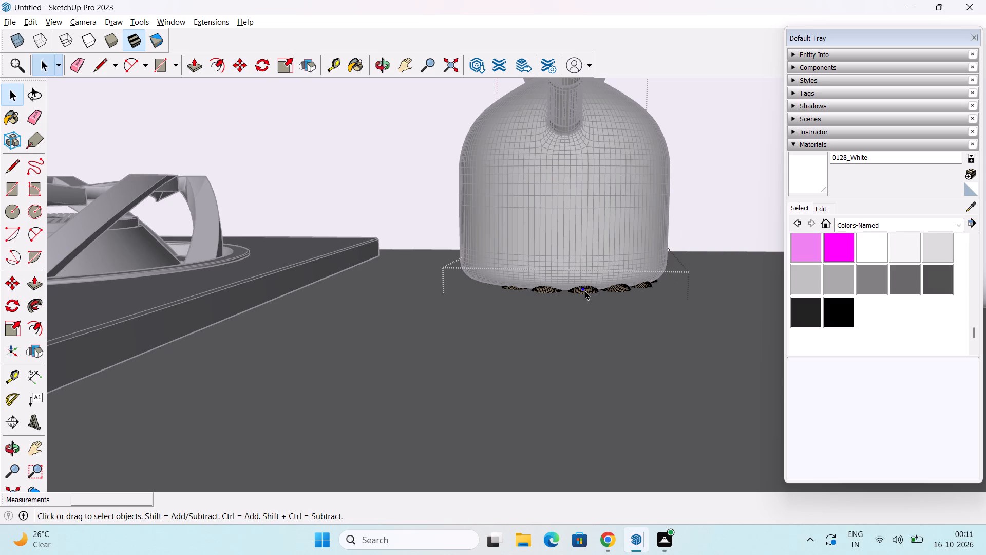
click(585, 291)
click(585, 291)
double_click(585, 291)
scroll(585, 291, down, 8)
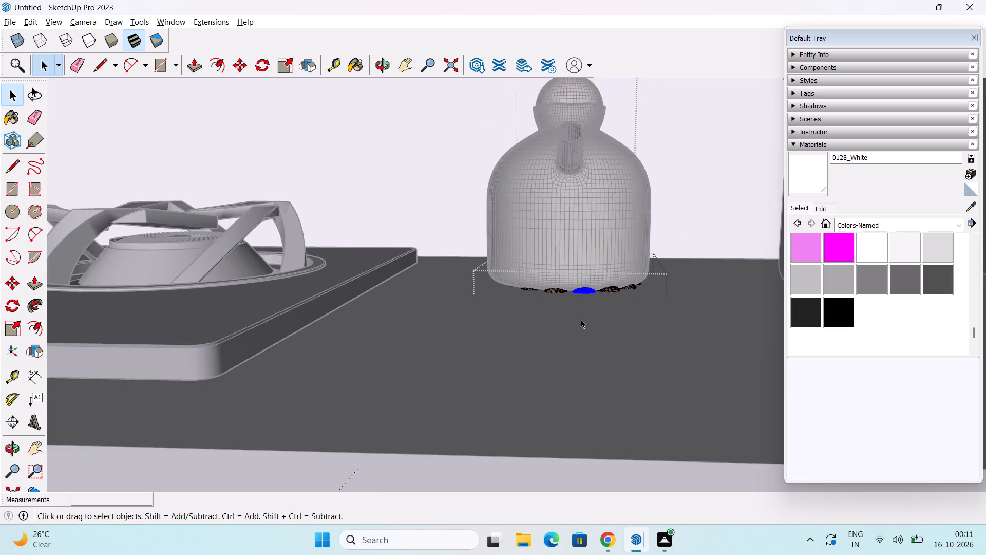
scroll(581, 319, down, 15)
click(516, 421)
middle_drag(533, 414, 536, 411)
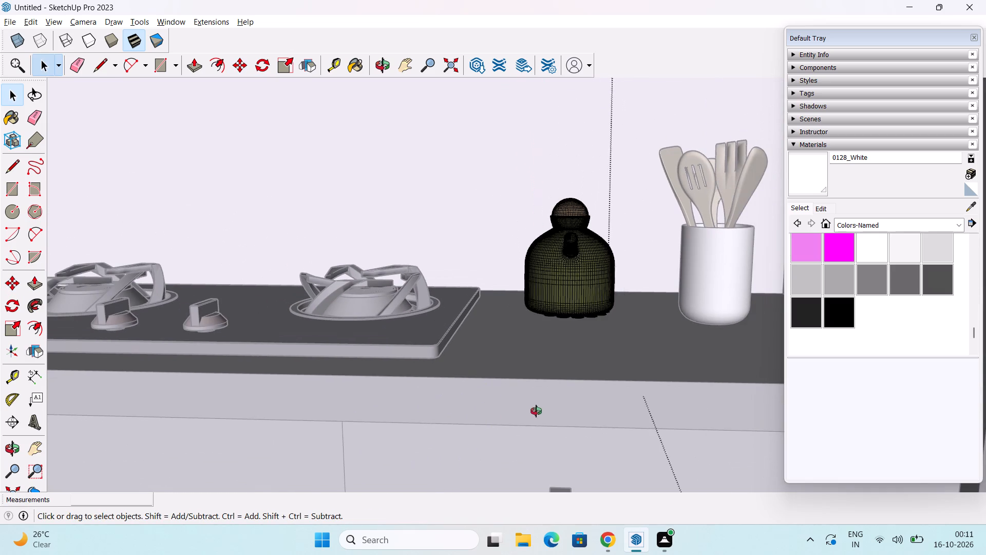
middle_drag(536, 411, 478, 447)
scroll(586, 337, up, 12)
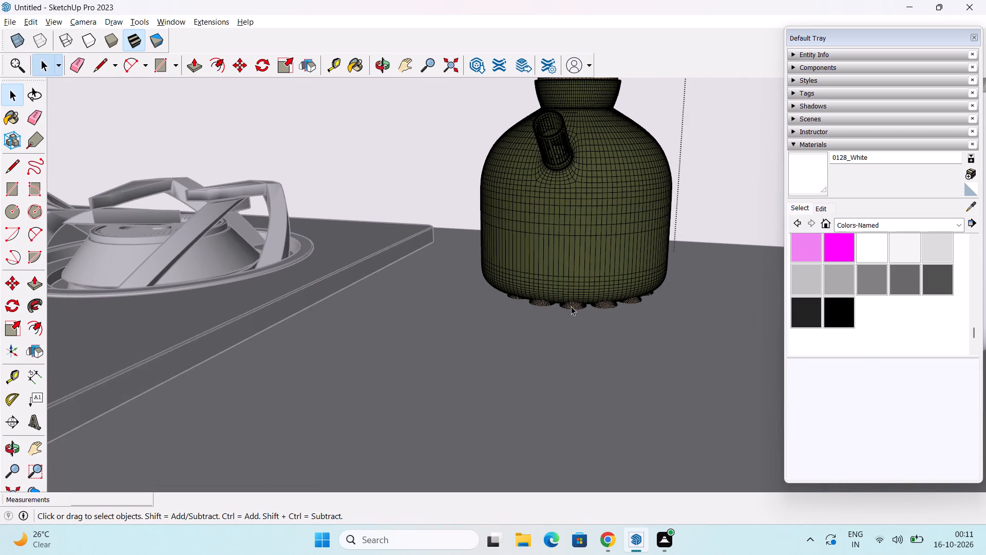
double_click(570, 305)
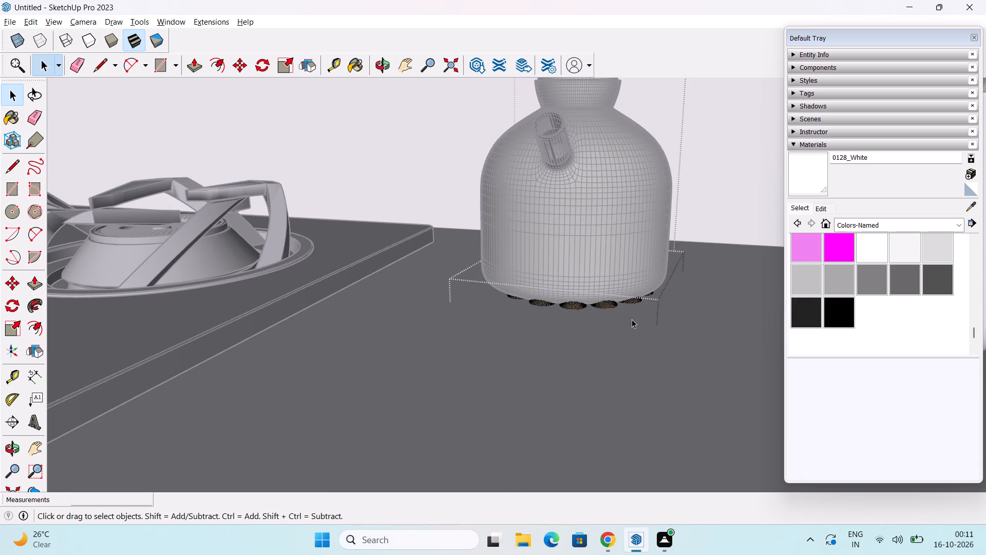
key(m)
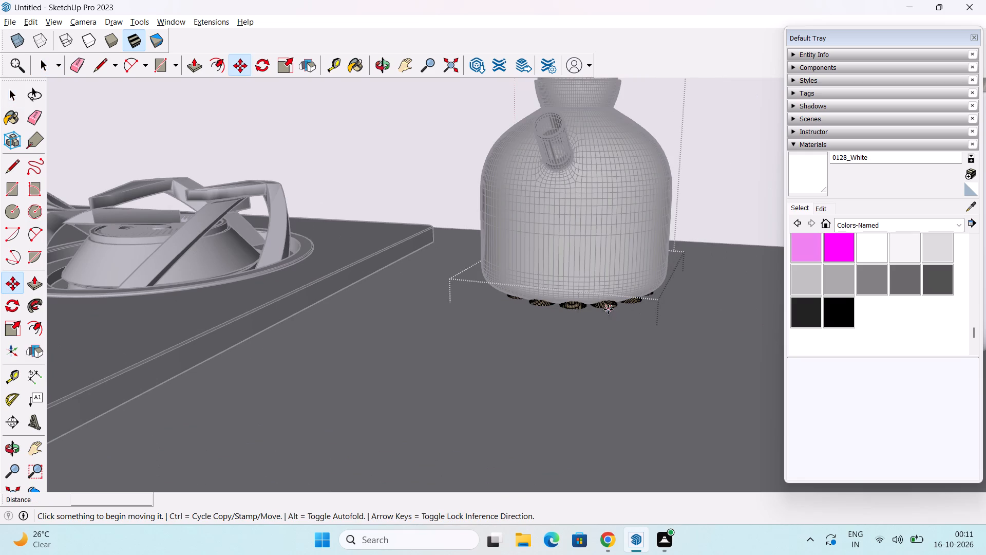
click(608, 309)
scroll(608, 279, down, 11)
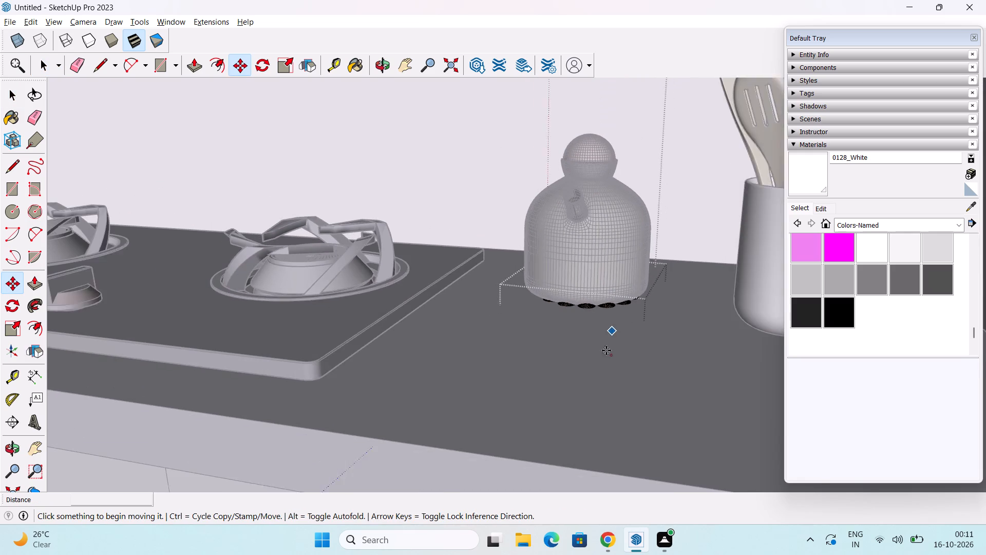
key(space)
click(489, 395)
Select the beaded trivet under the teapot and move it about 2 11/16" along the green axis toward the wall.
scroll(545, 313, up, 2)
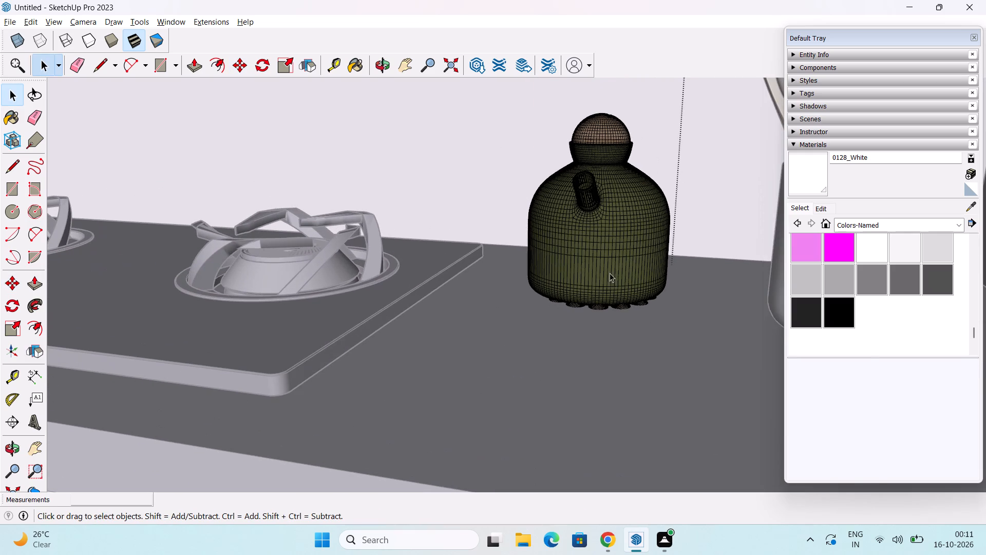
scroll(595, 309, up, 10)
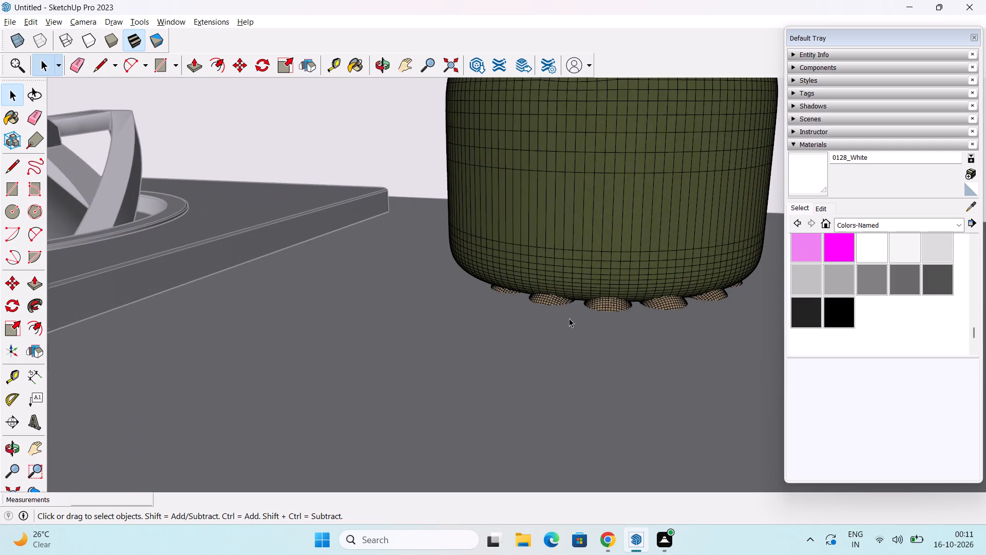
click(555, 306)
scroll(658, 327, down, 2)
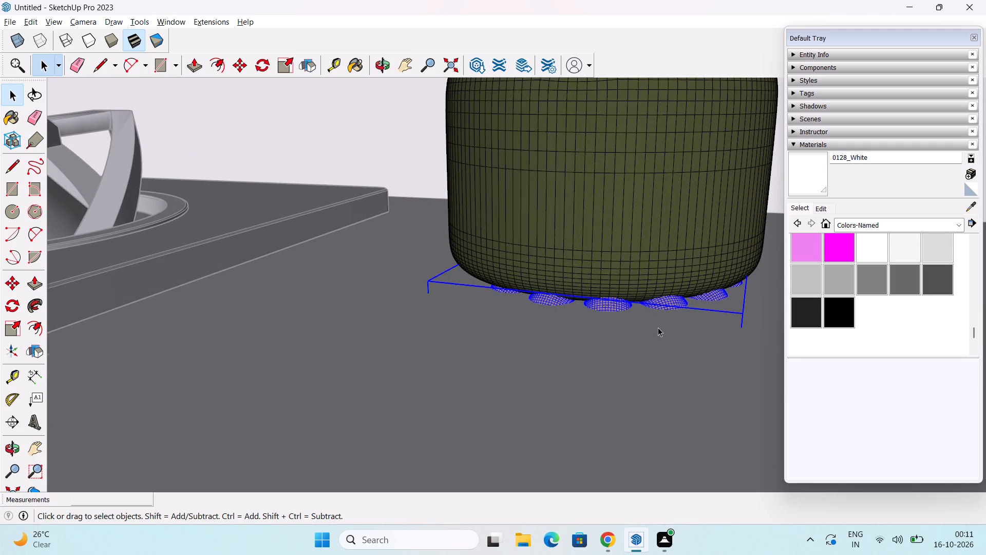
scroll(658, 327, down, 17)
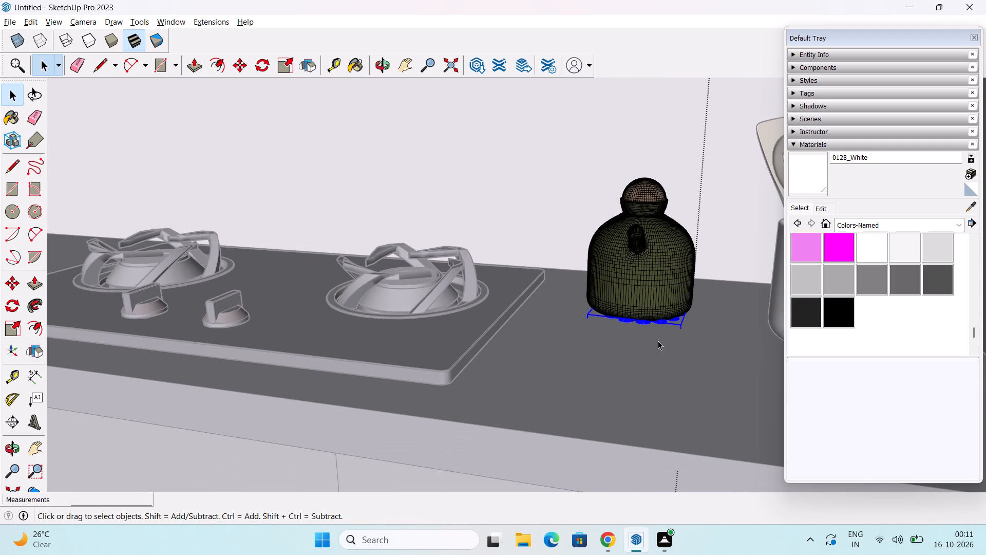
scroll(661, 338, down, 16)
scroll(667, 339, up, 4)
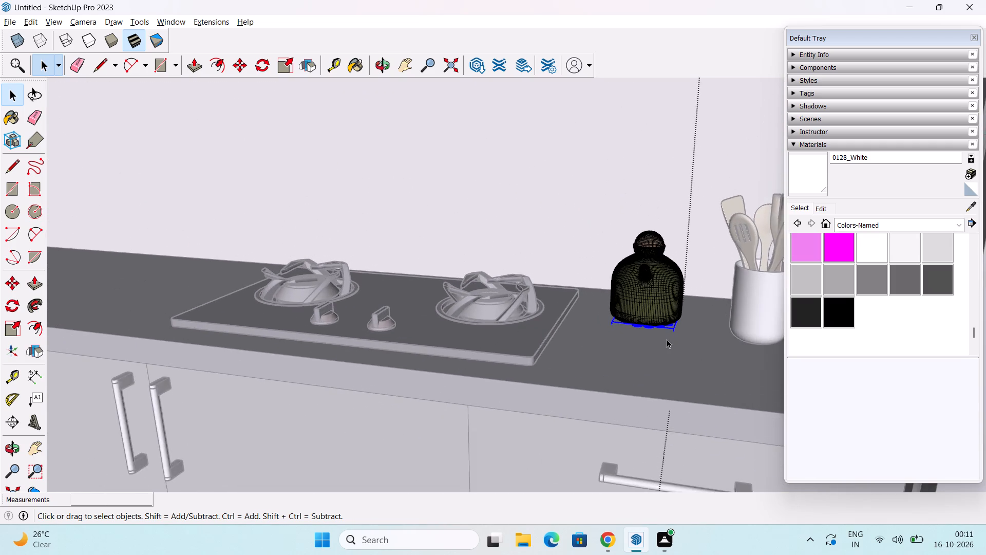
scroll(667, 339, up, 18)
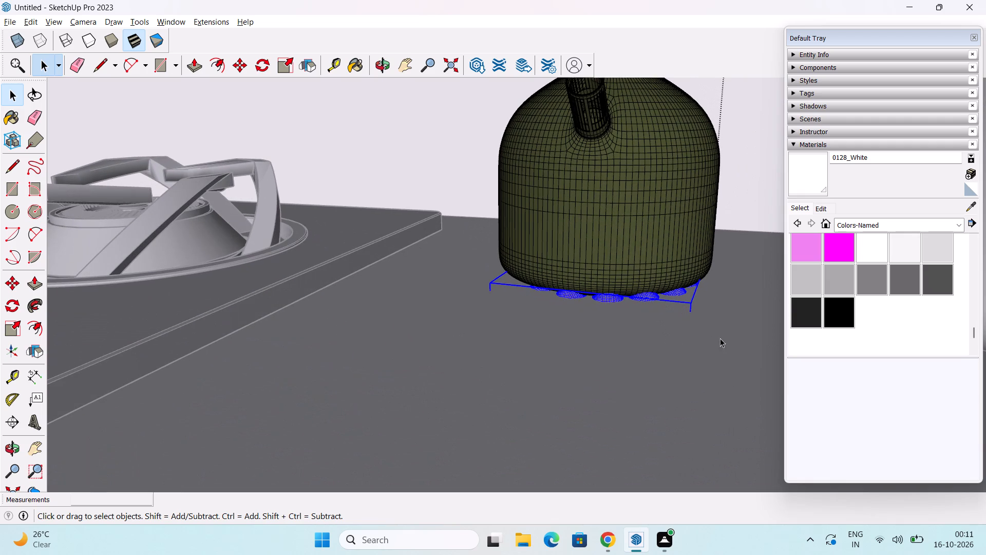
key(m)
scroll(681, 327, up, 5)
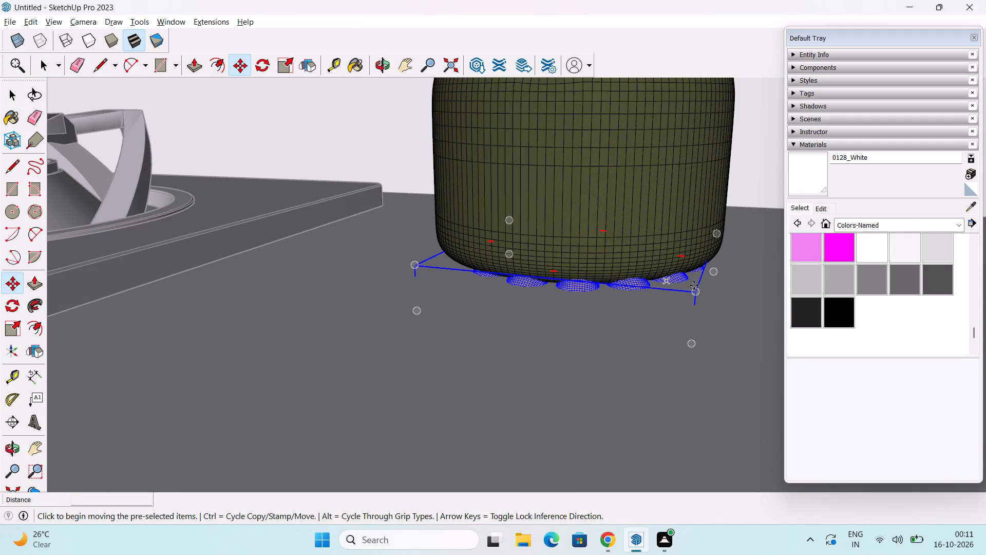
click(698, 292)
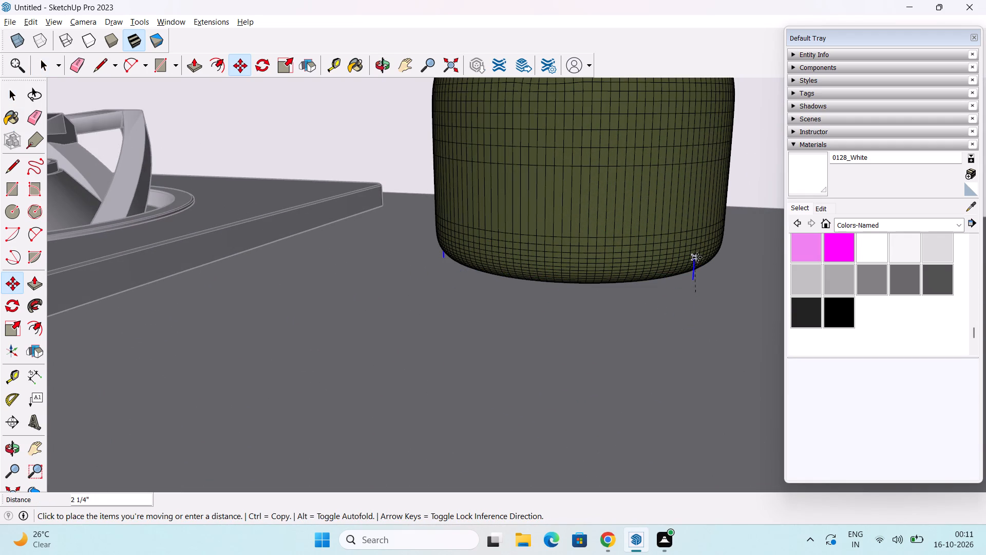
scroll(697, 264, down, 2)
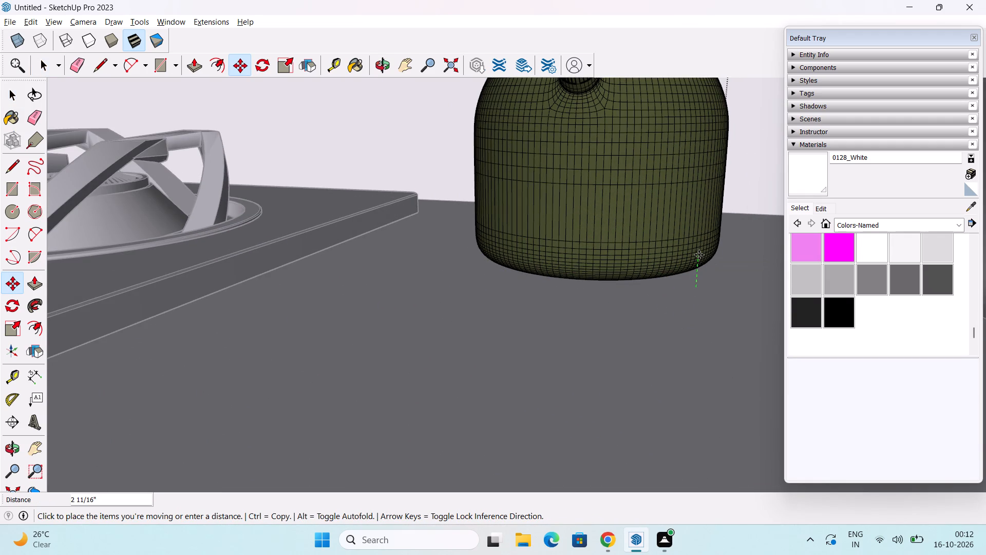
click(699, 255)
Select the teapot and raise it about 2" straight up, clear of the beaded trivet.
scroll(701, 264, down, 10)
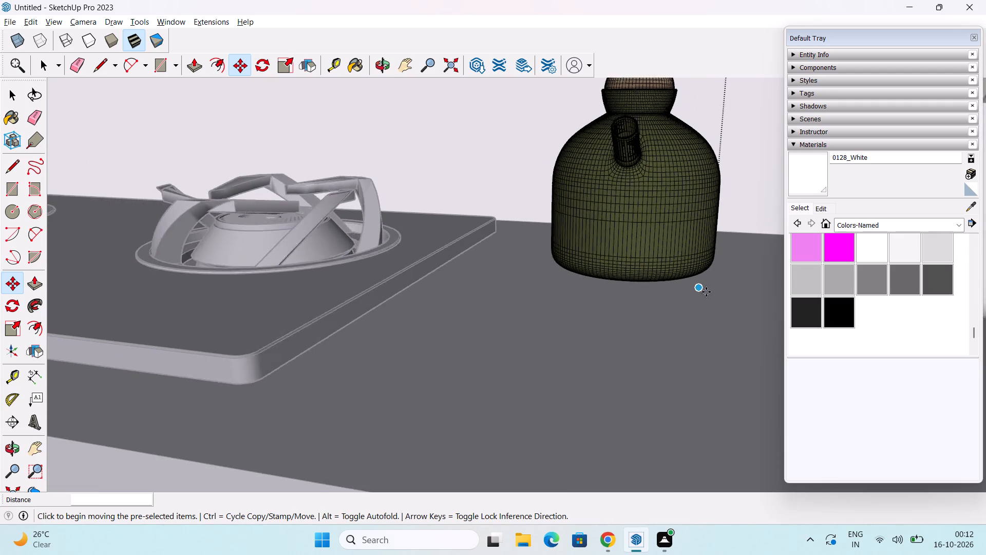
scroll(706, 292, down, 8)
middle_drag(716, 310, 457, 287)
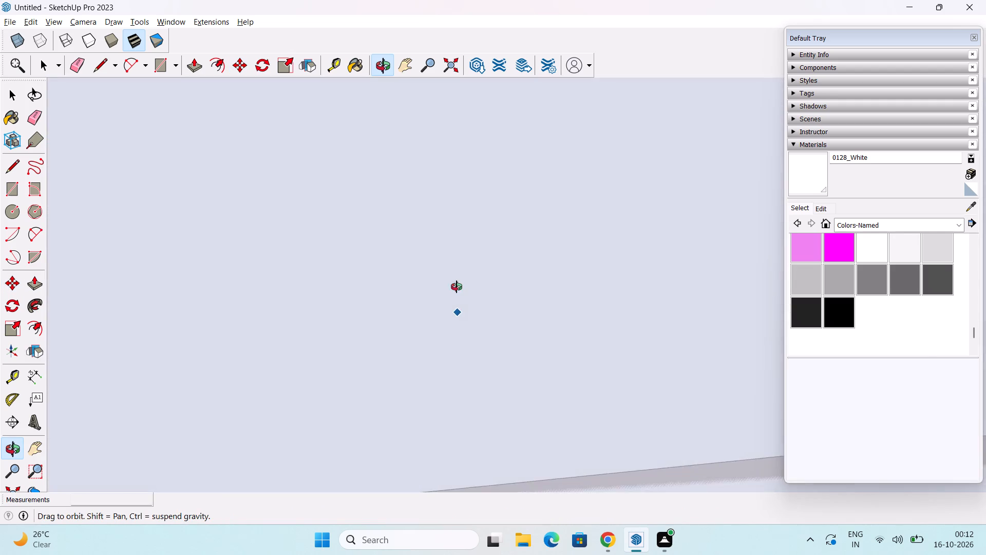
middle_drag(457, 287, 598, 359)
scroll(636, 324, up, 2)
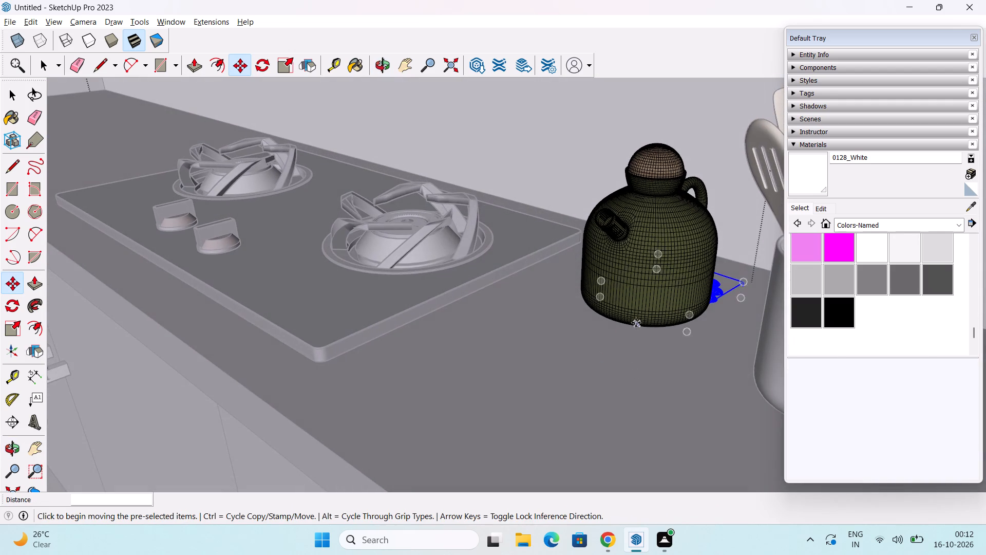
scroll(636, 323, up, 3)
key(space)
click(659, 300)
scroll(659, 300, up, 1)
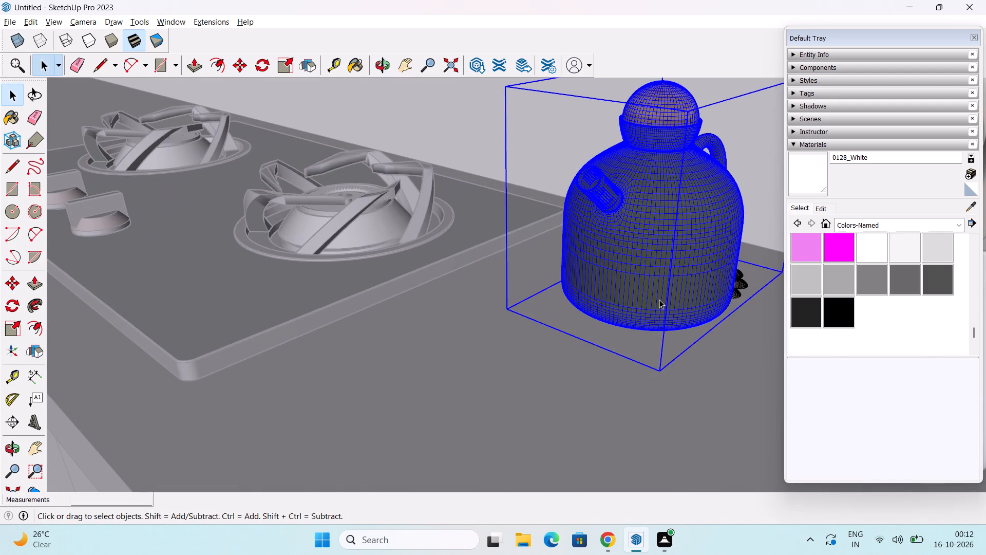
key(m)
click(661, 375)
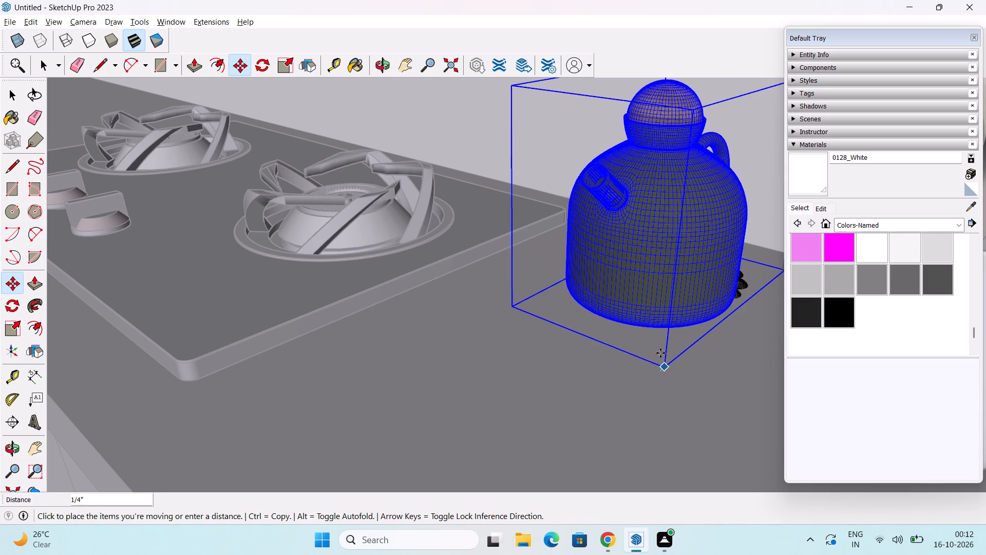
click(669, 310)
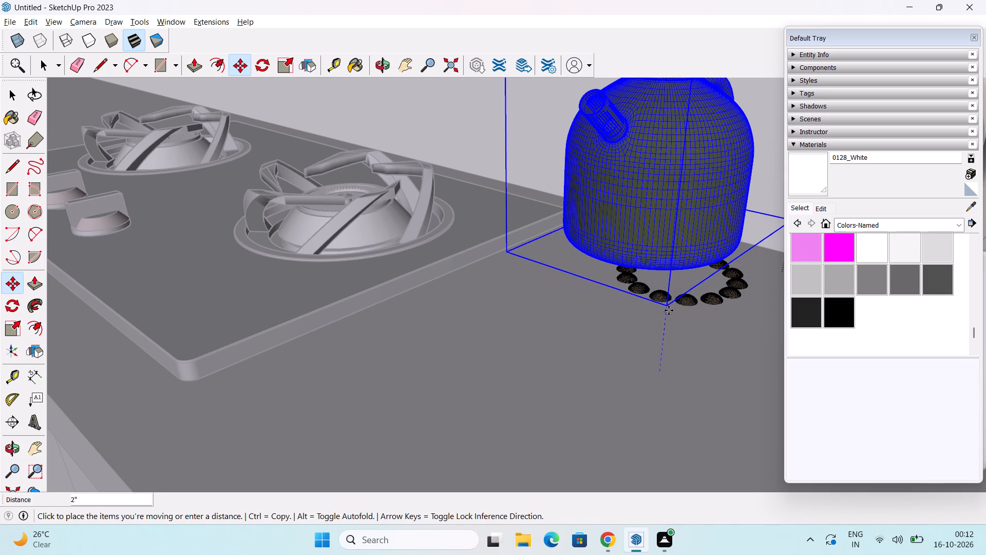
Raise the sunken beaded trivet about 13/16" along the blue axis, out of the countertop.
middle_drag(635, 359, 712, 301)
scroll(680, 312, up, 5)
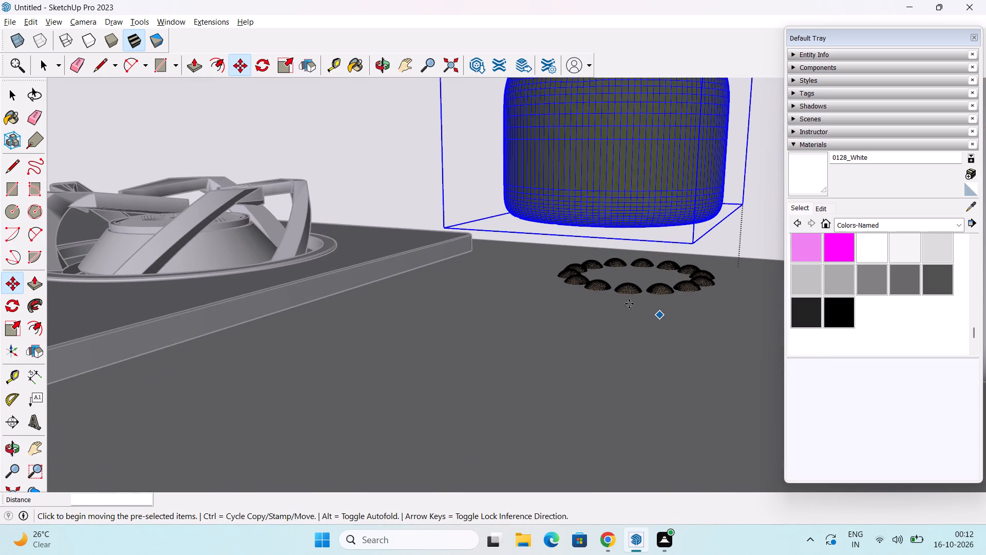
key(space)
click(630, 290)
scroll(630, 292, up, 5)
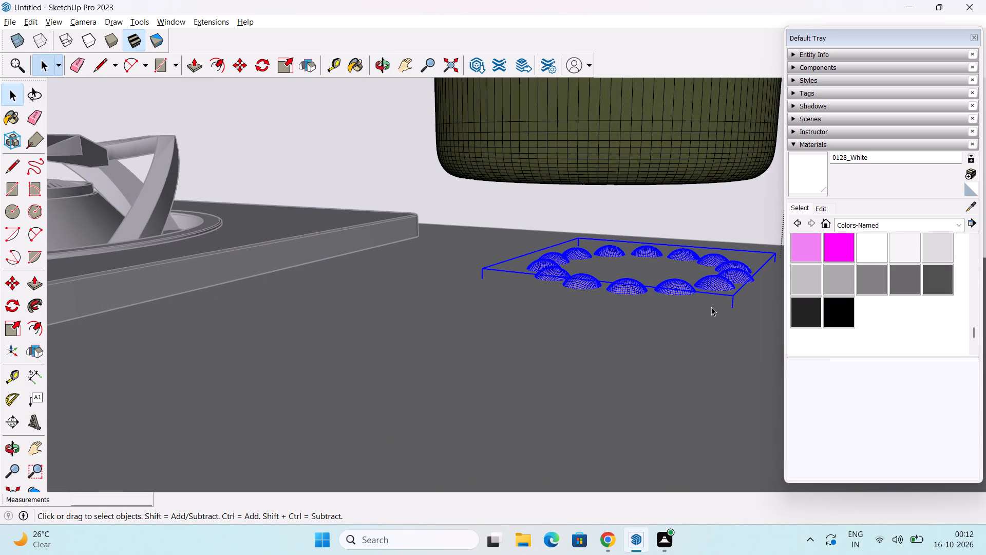
key(m)
click(732, 295)
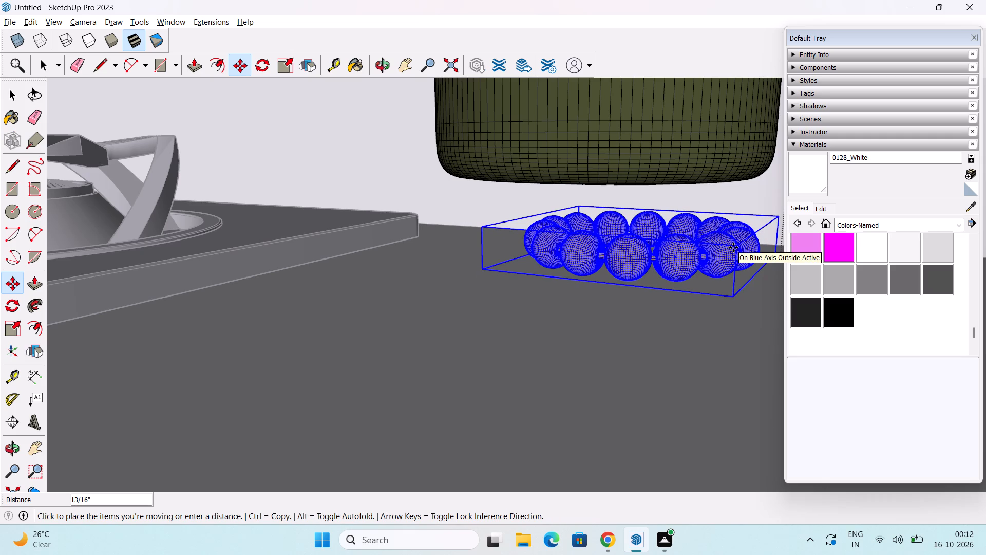
click(733, 247)
Move the beaded trivet about 7 3/4" across the countertop, away from the wall and out from under the teapot.
middle_drag(642, 383, 651, 369)
scroll(648, 348, up, 4)
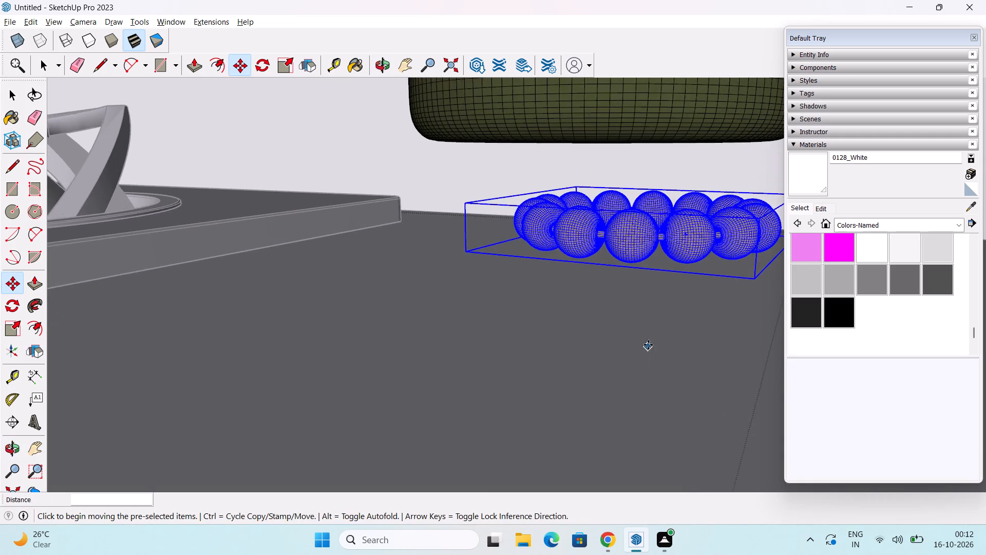
click(632, 260)
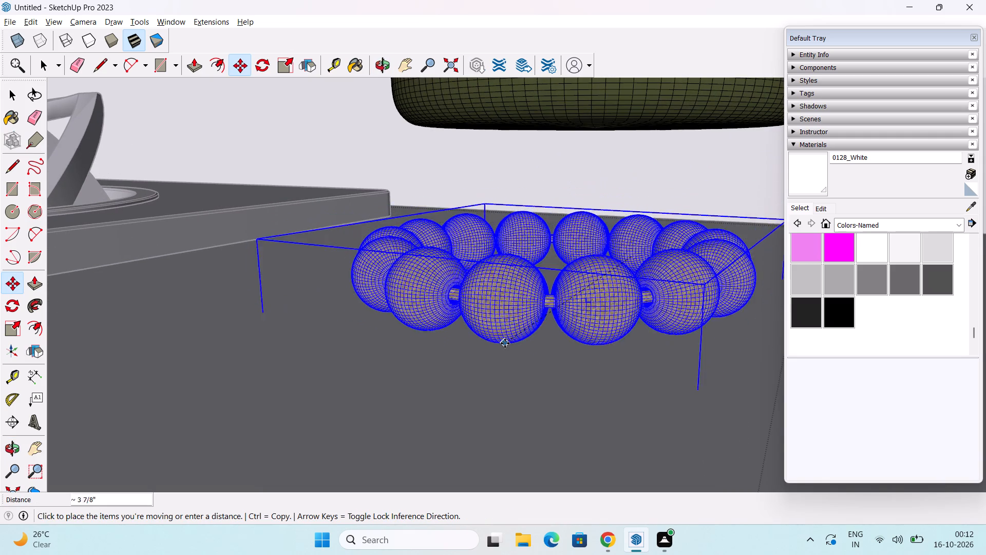
scroll(505, 343, down, 16)
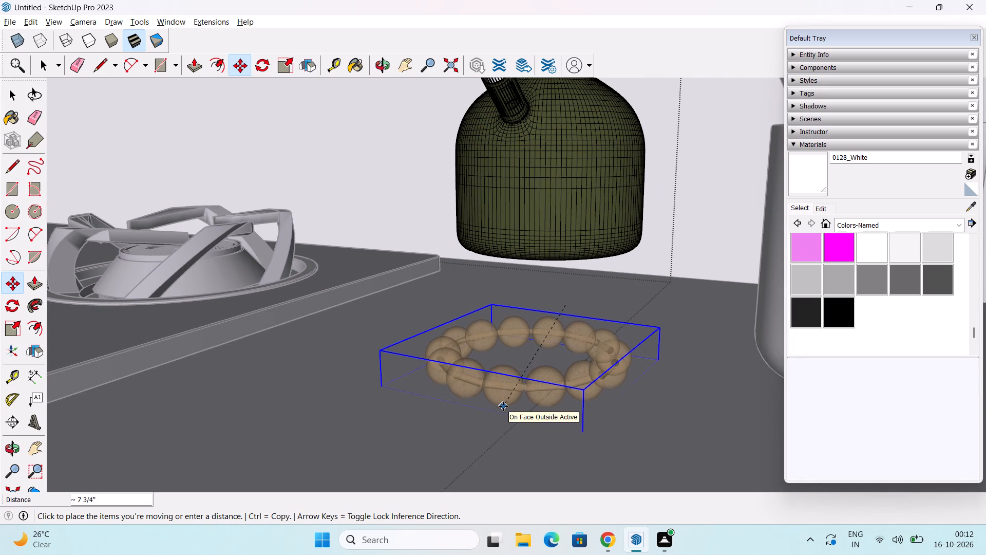
middle_drag(503, 406, 533, 344)
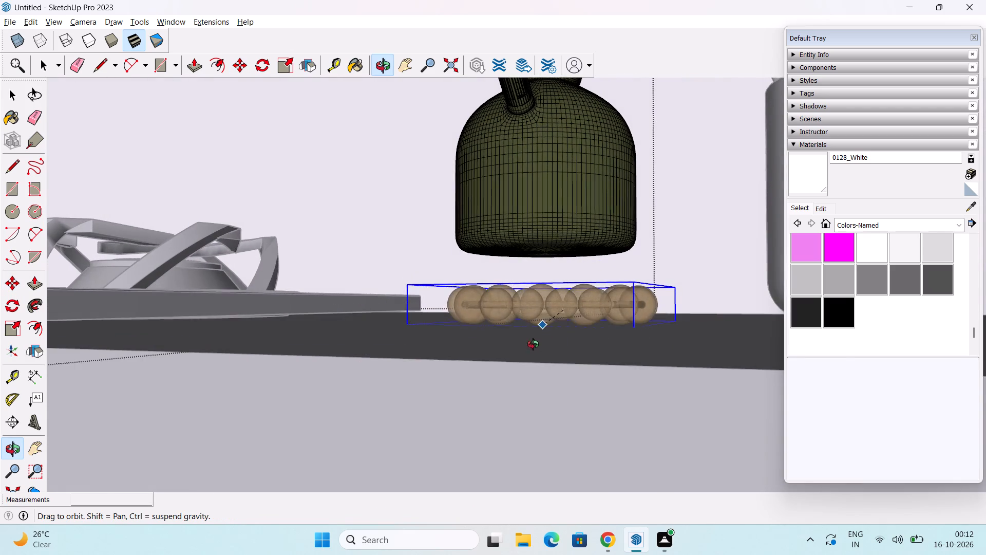
middle_drag(533, 344, 536, 383)
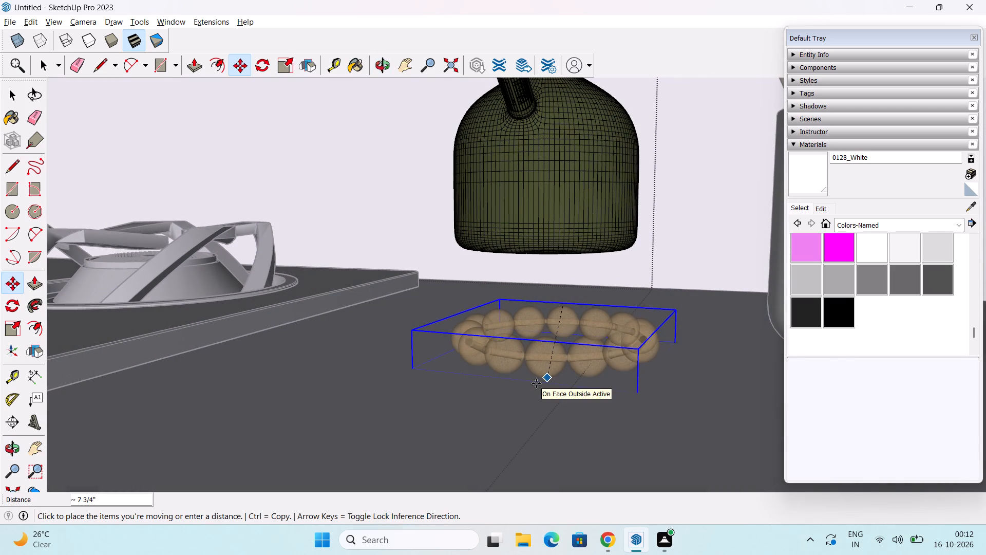
click(536, 383)
Select the teapot and move it about 7 1/2" over to the beaded trivet.
scroll(538, 381, down, 16)
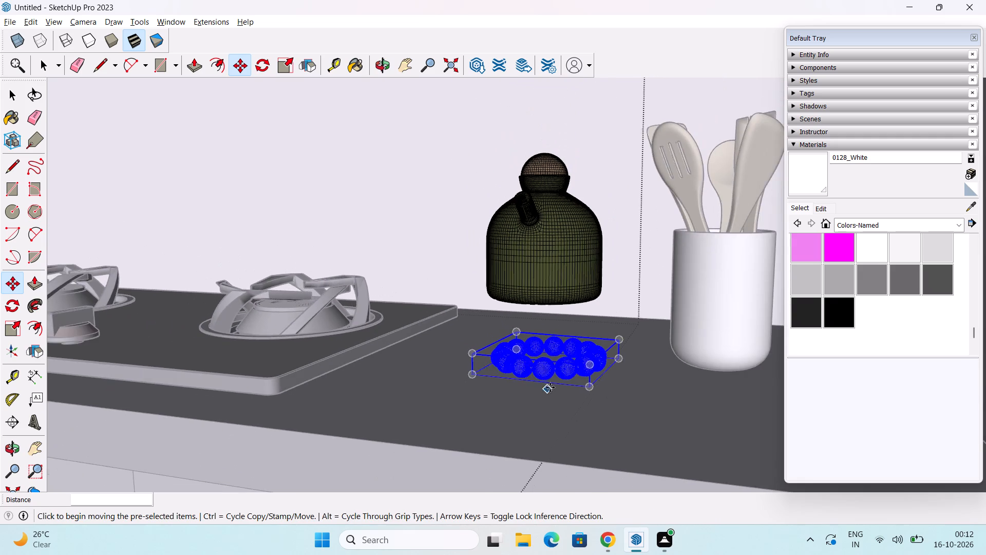
middle_drag(551, 387, 576, 441)
click(554, 274)
key(space)
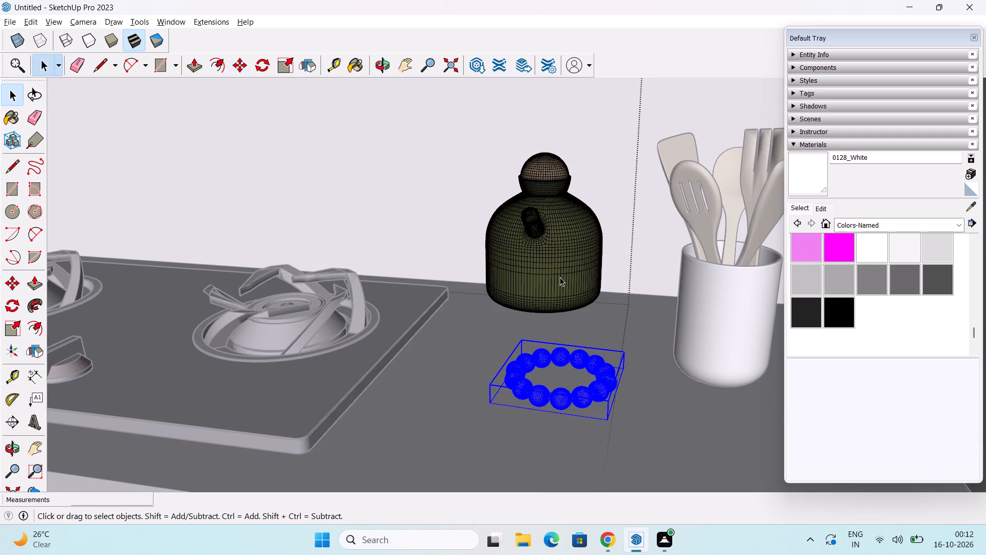
scroll(559, 277, up, 1)
click(559, 277)
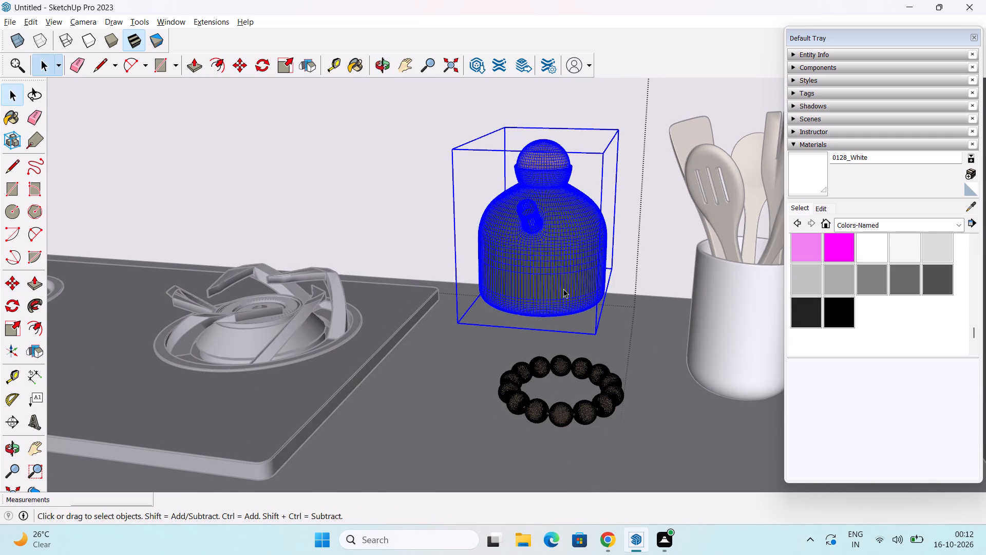
scroll(563, 289, up, 1)
key(m)
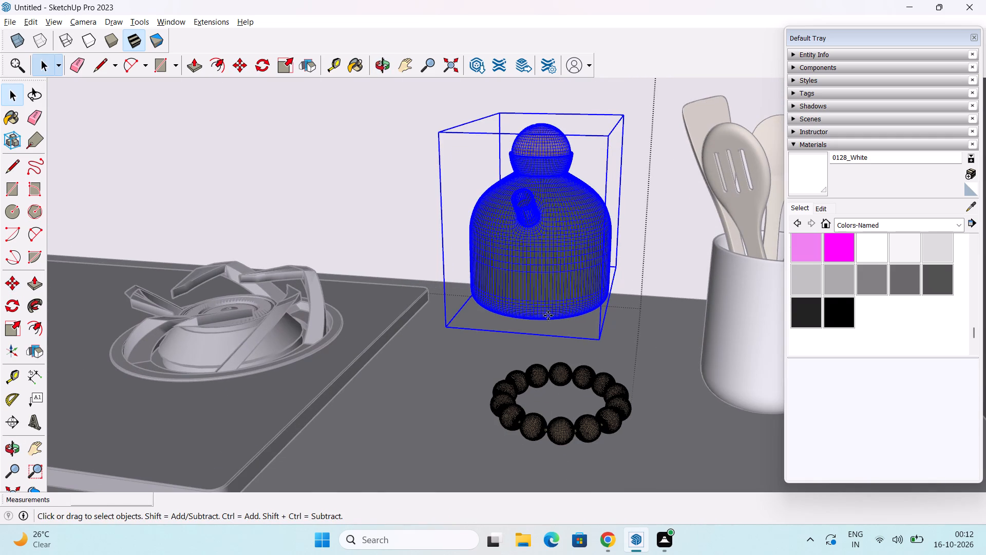
click(525, 323)
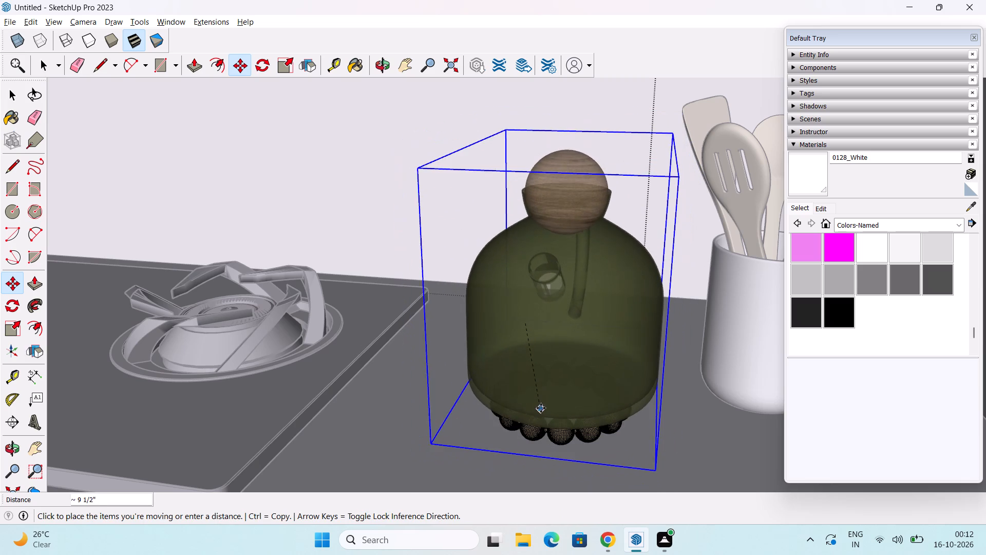
click(542, 405)
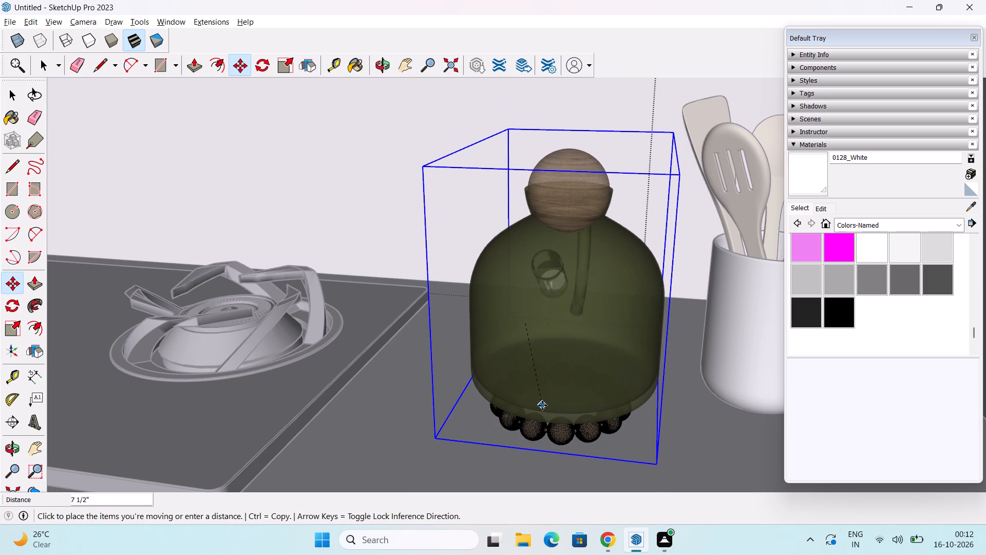
Lower the teapot along the blue axis toward the beaded trivet.
middle_drag(549, 431, 548, 327)
scroll(548, 327, up, 3)
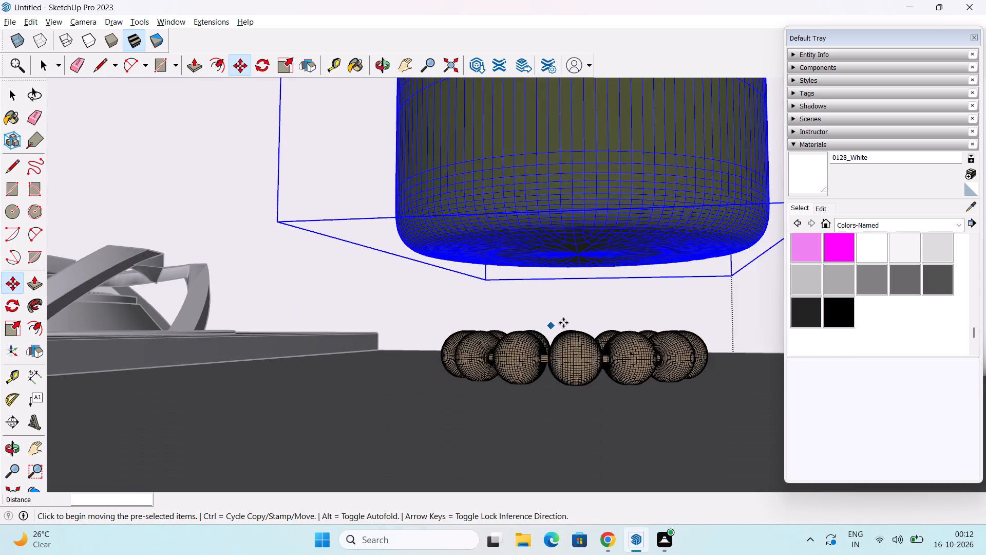
scroll(563, 323, up, 2)
click(584, 238)
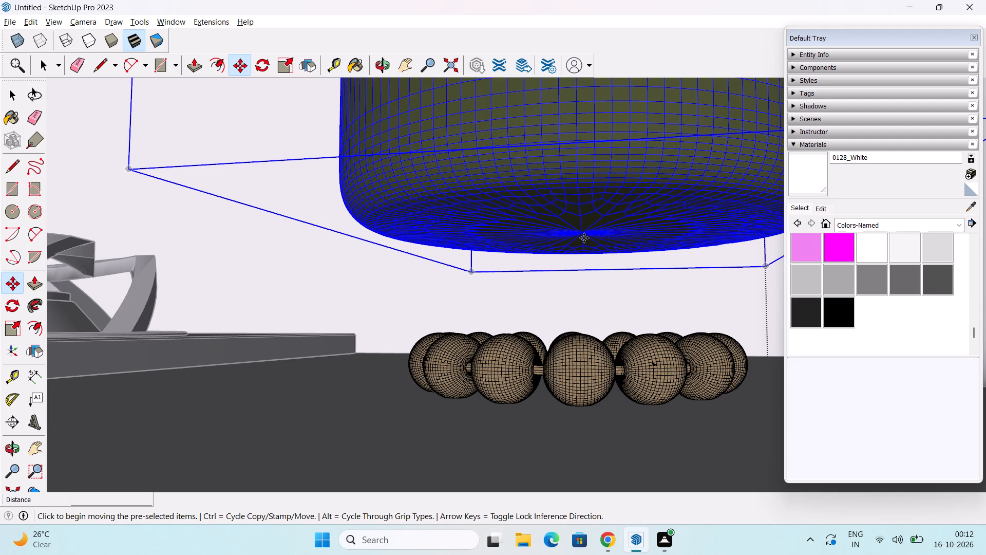
middle_drag(581, 289, 580, 346)
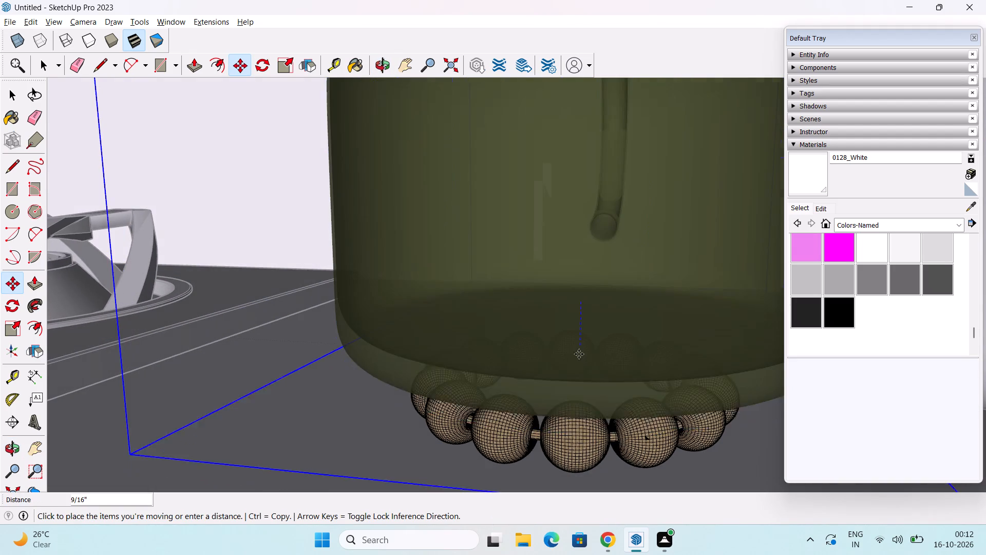
click(577, 365)
Move the teapot about another 9/16" down so its base meets the tops of the beads.
scroll(577, 365, down, 2)
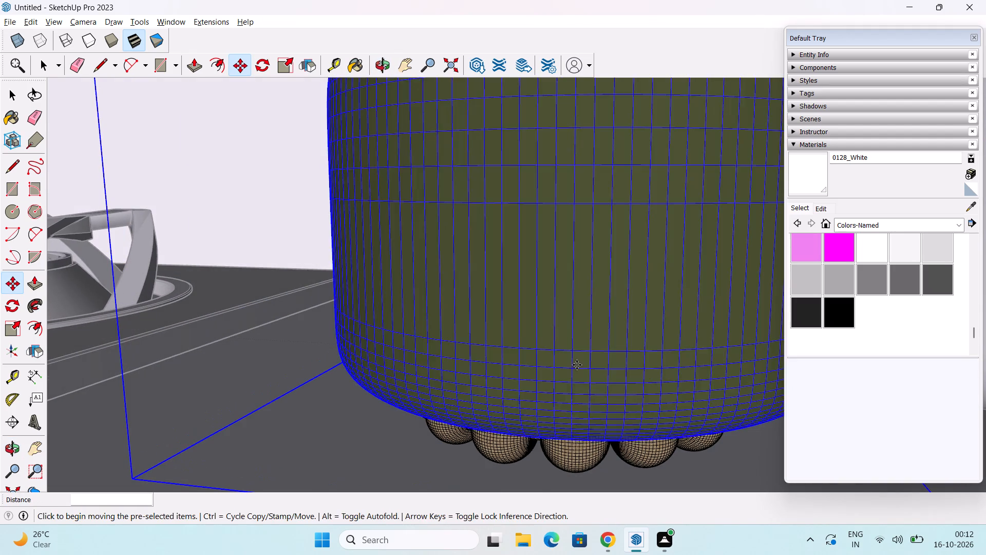
scroll(577, 365, down, 4)
middle_drag(587, 403, 606, 304)
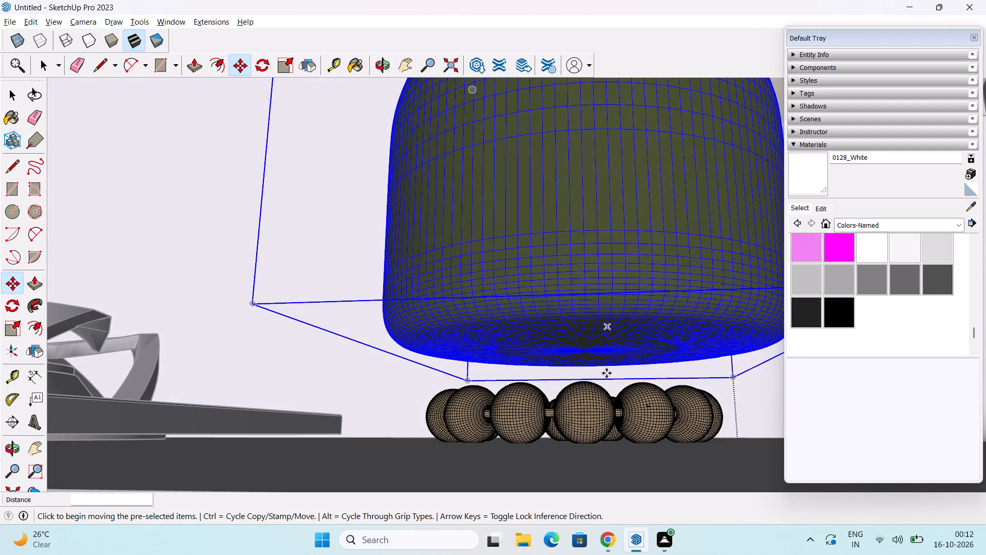
click(604, 317)
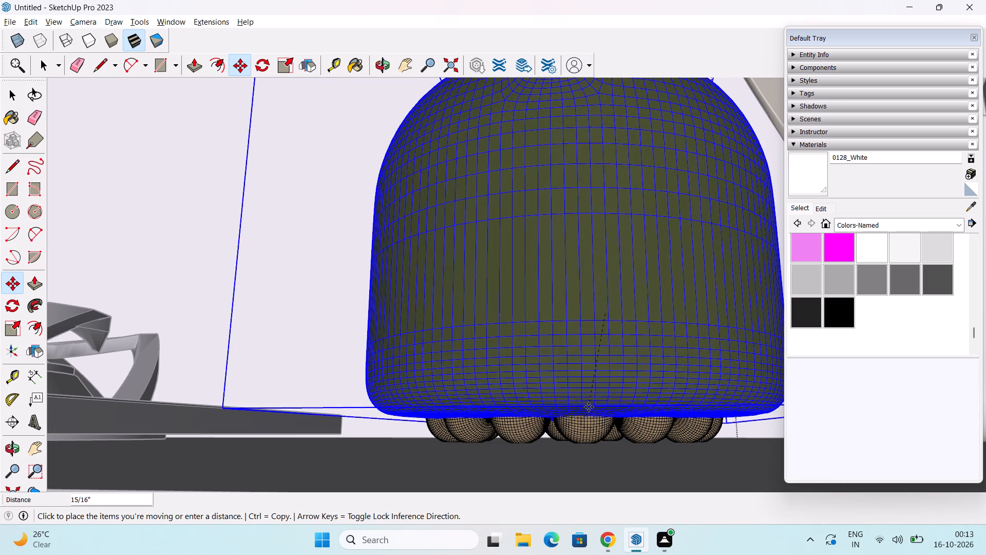
click(593, 367)
Examine from several sides how the teapot sits on the beaded trivet.
scroll(593, 367, down, 12)
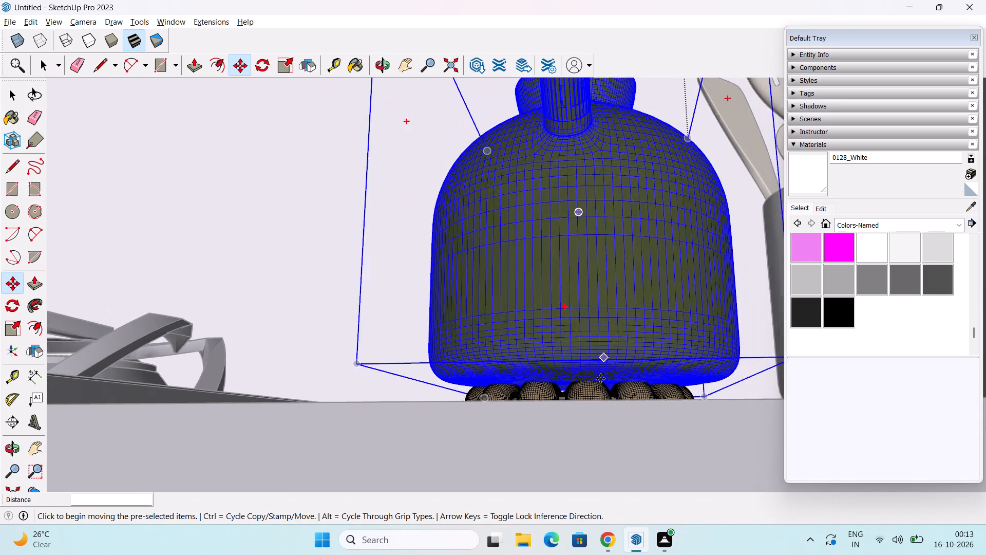
middle_drag(606, 368, 579, 458)
scroll(575, 425, down, 2)
middle_drag(576, 426, 423, 404)
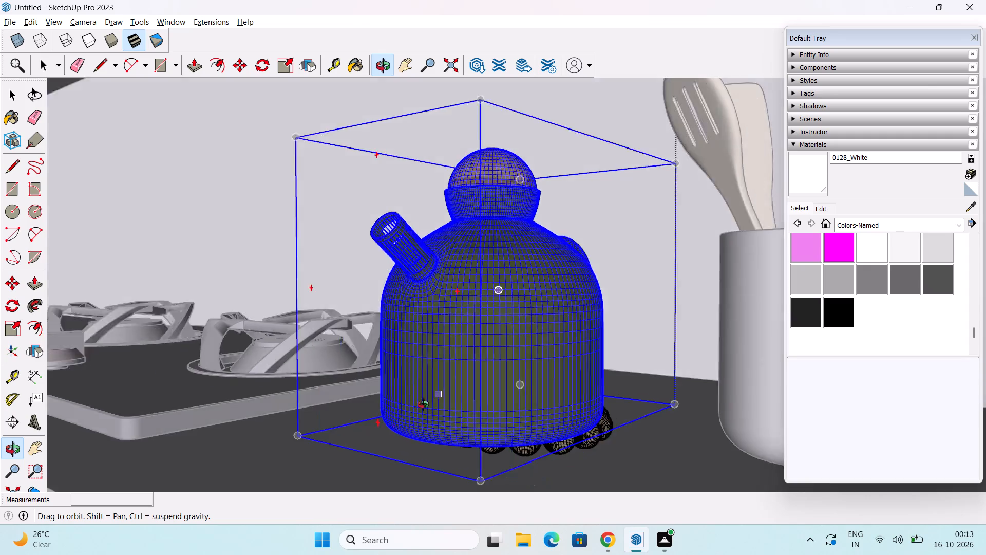
middle_drag(423, 404, 408, 408)
scroll(463, 401, up, 2)
middle_drag(463, 401, 594, 409)
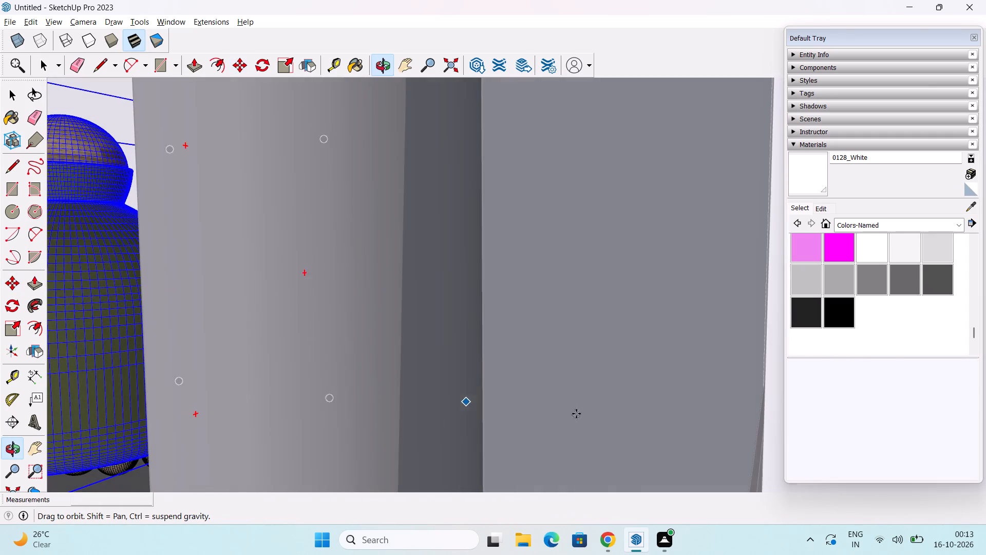
shift+middle_drag(367, 393, 533, 382)
shift+middle_drag(234, 375, 394, 370)
shift+middle_drag(299, 391, 346, 380)
middle_drag(415, 387, 380, 385)
scroll(381, 383, up, 3)
middle_drag(446, 409, 391, 395)
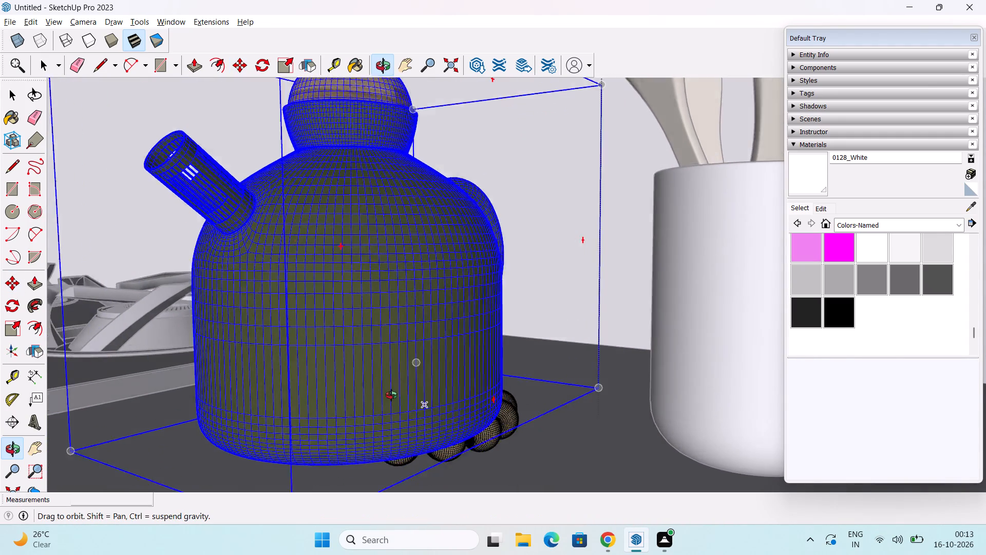
middle_drag(391, 395, 318, 380)
middle_drag(316, 380, 530, 411)
scroll(528, 410, down, 7)
Move the teapot about 1 3/4" along the green axis to centre it over the beaded trivet.
click(453, 65)
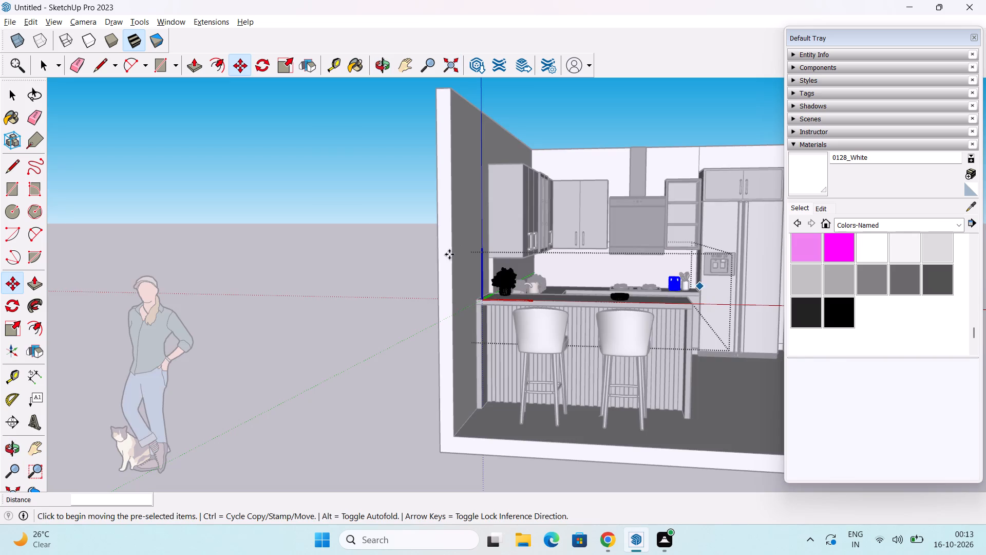
scroll(552, 266, up, 15)
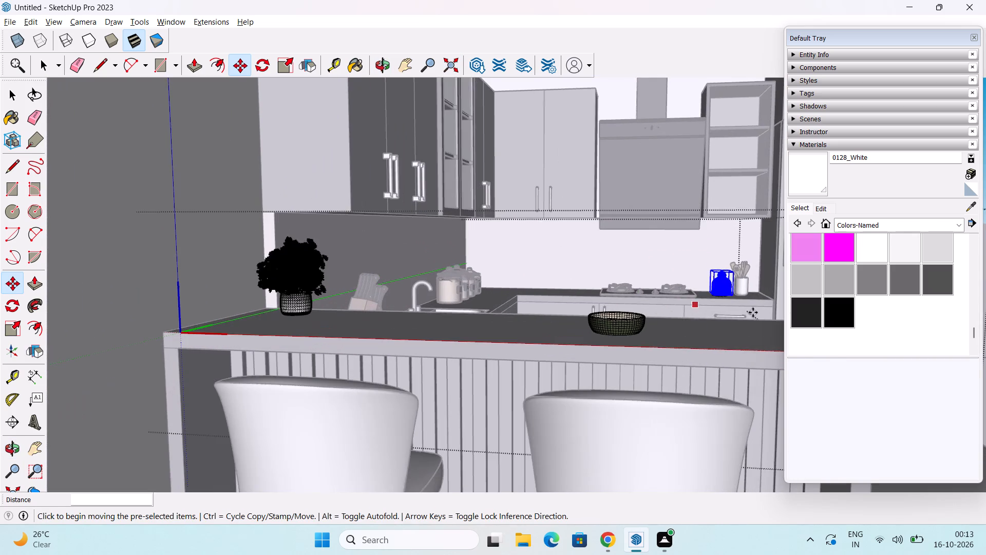
middle_drag(752, 314, 663, 337)
middle_drag(697, 332, 535, 352)
scroll(631, 330, up, 8)
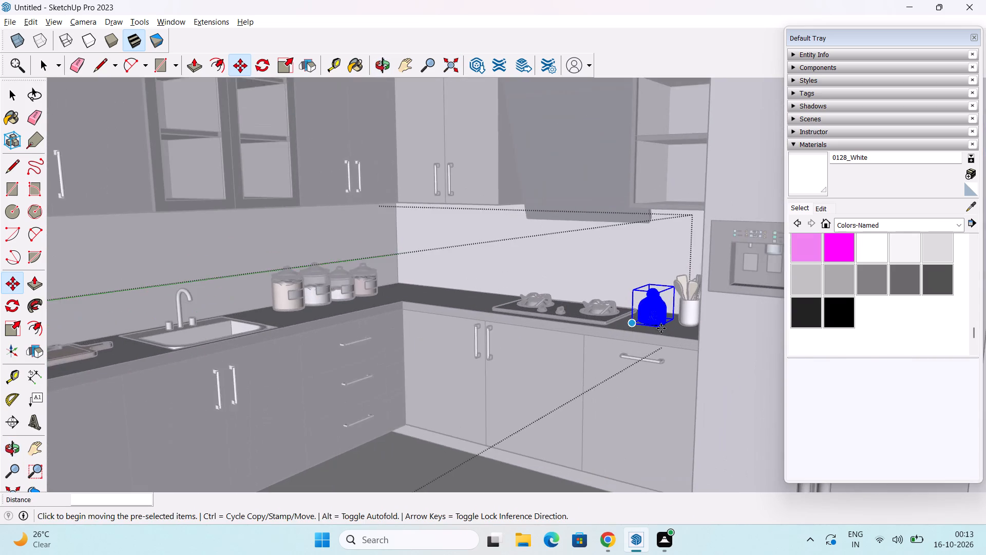
scroll(661, 328, up, 20)
scroll(661, 328, up, 10)
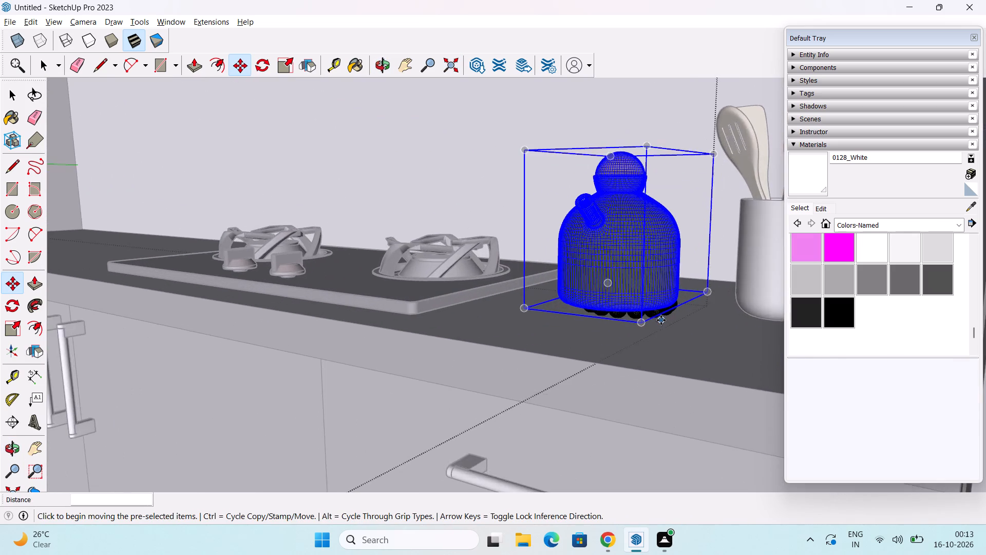
scroll(661, 320, up, 20)
scroll(661, 320, up, 5)
middle_click(660, 317)
middle_drag(674, 307, 668, 308)
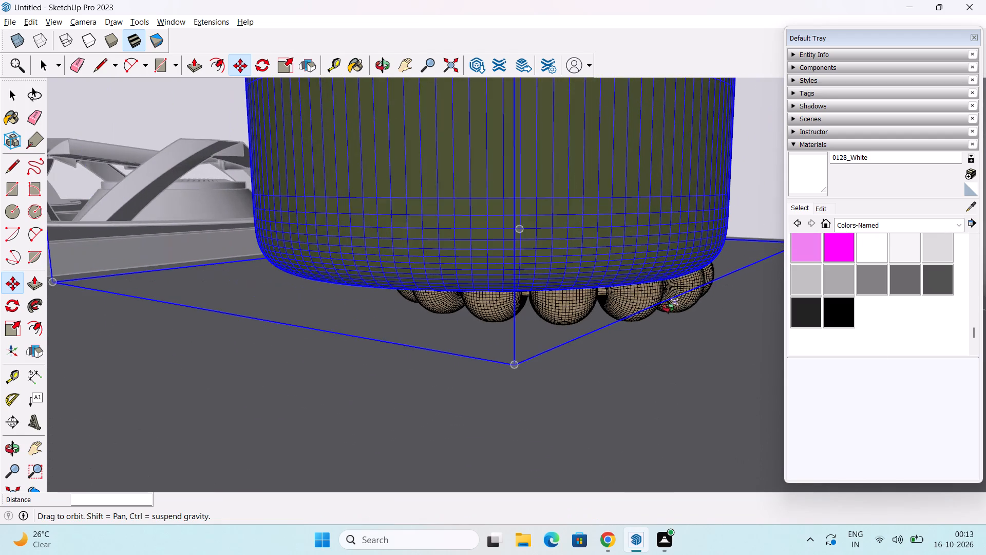
middle_drag(668, 308, 491, 314)
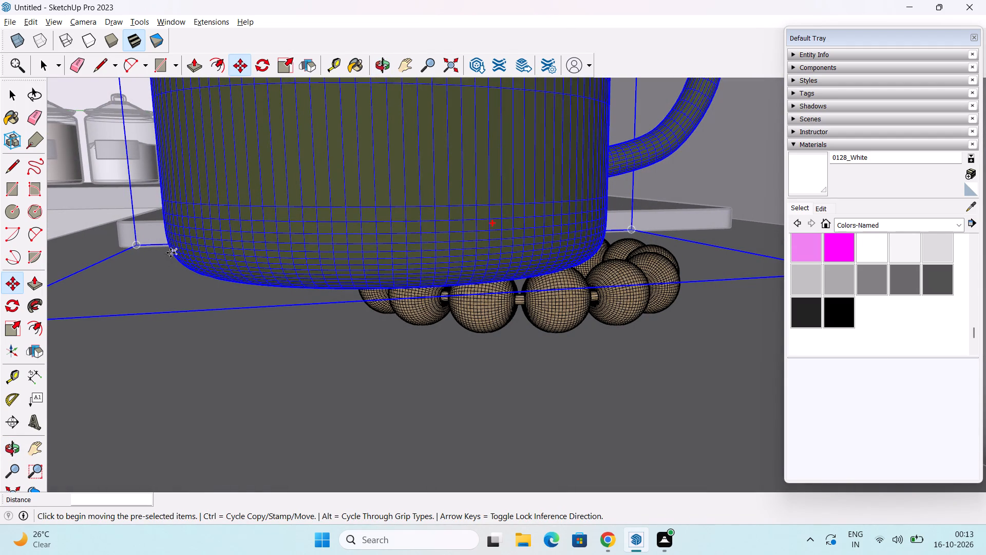
click(211, 280)
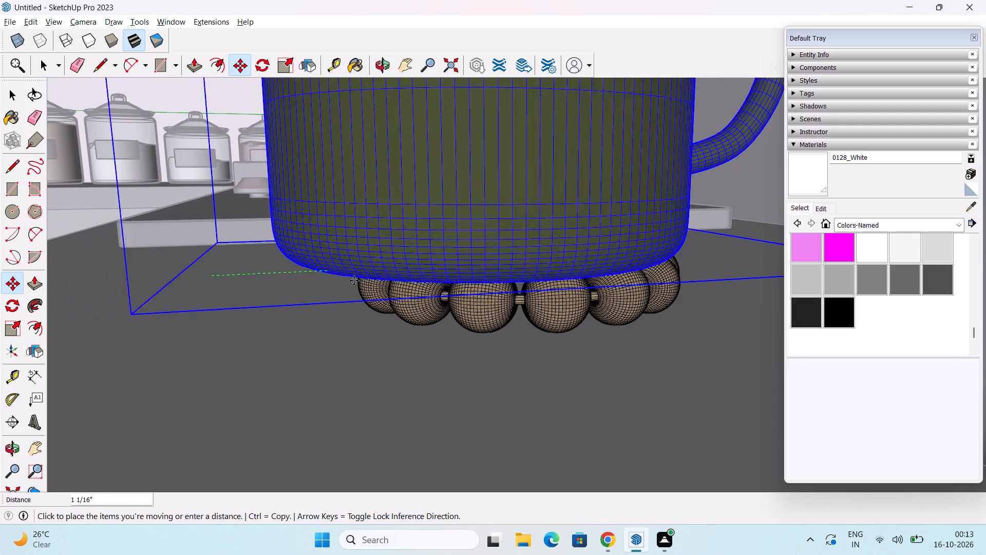
click(381, 264)
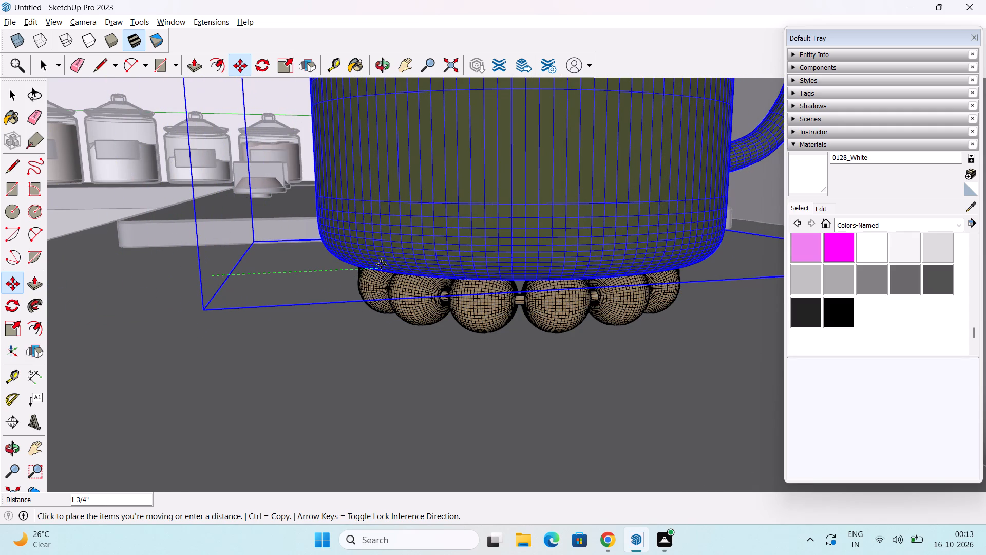
Deselect the teapot and close the decor set so it is no longer open for editing.
scroll(381, 264, down, 13)
middle_drag(368, 295, 514, 302)
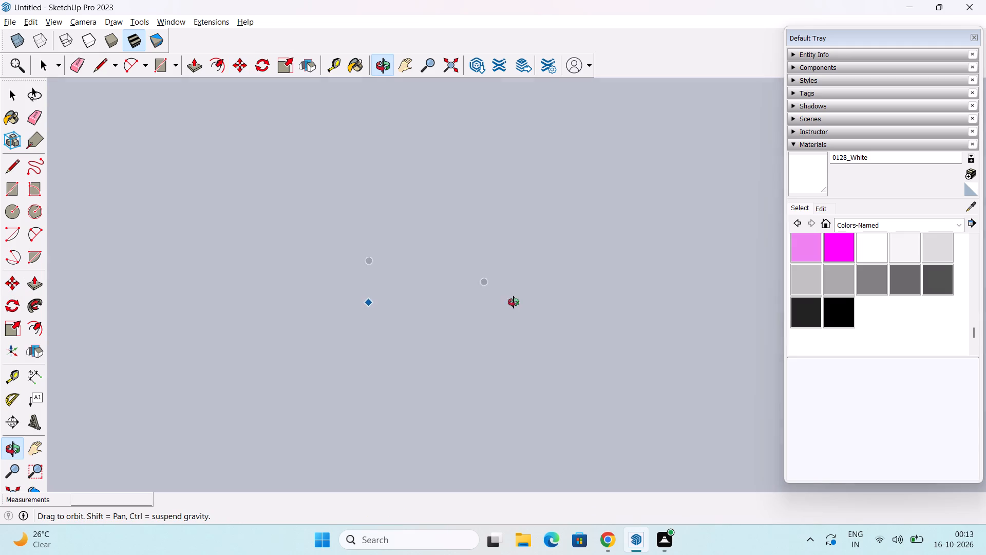
middle_drag(514, 302, 527, 308)
click(454, 69)
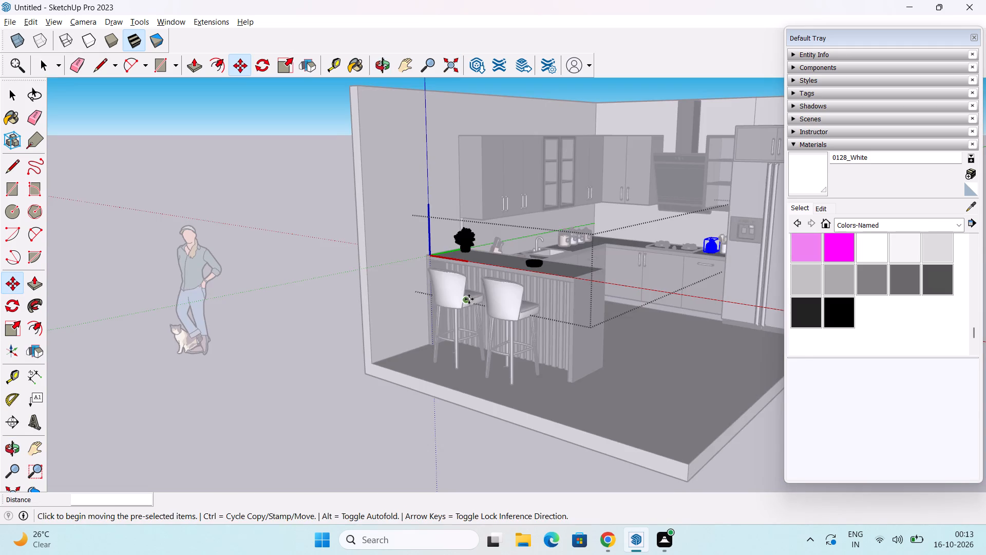
middle_drag(469, 299, 586, 343)
scroll(627, 248, up, 13)
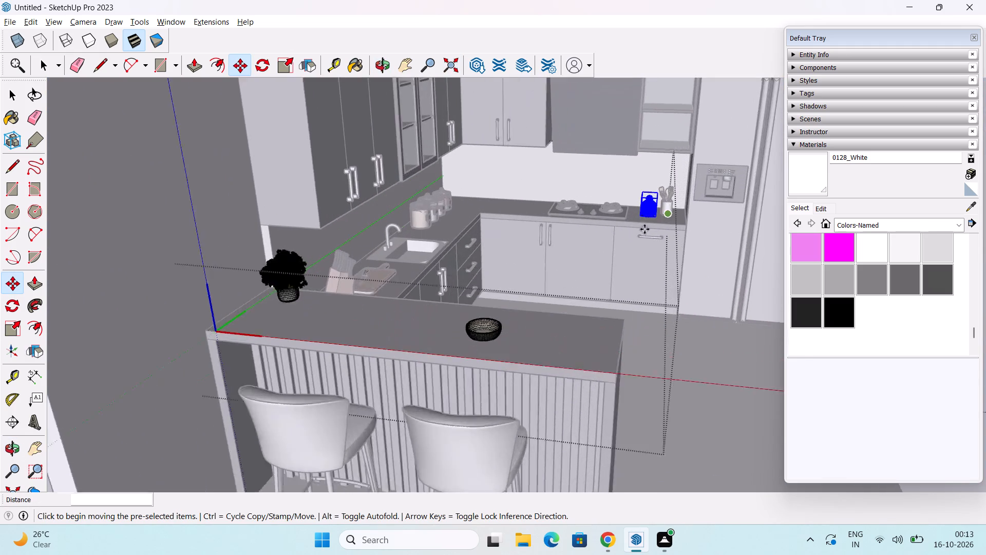
scroll(644, 229, up, 19)
key(space)
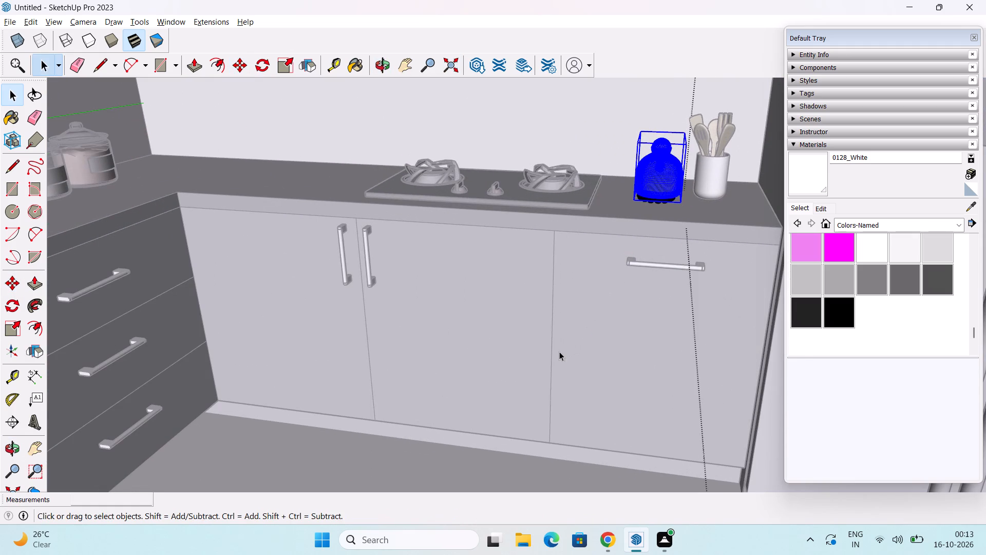
click(558, 351)
scroll(564, 326, down, 3)
middle_drag(568, 325, 565, 311)
scroll(565, 306, down, 3)
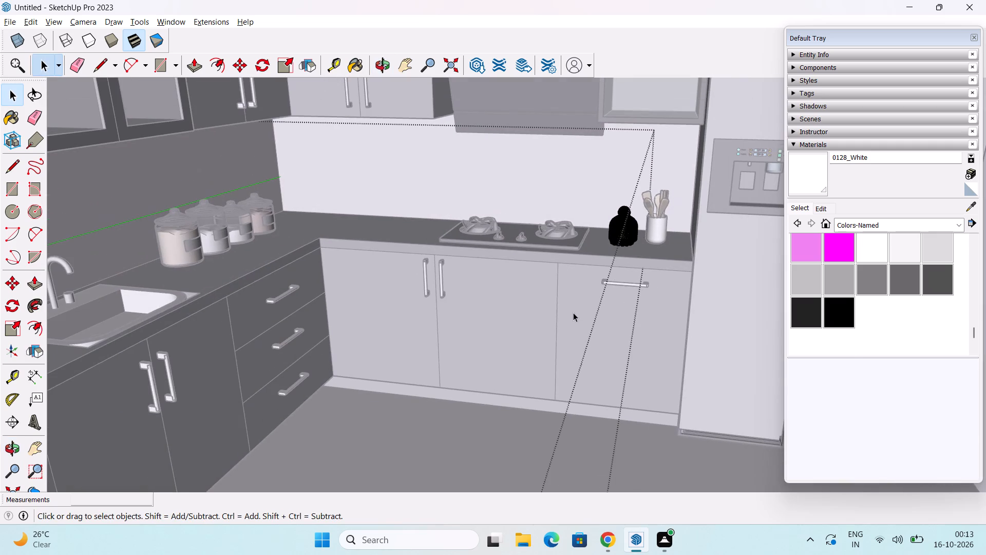
key(Escape)
scroll(502, 324, down, 8)
middle_drag(508, 344, 507, 346)
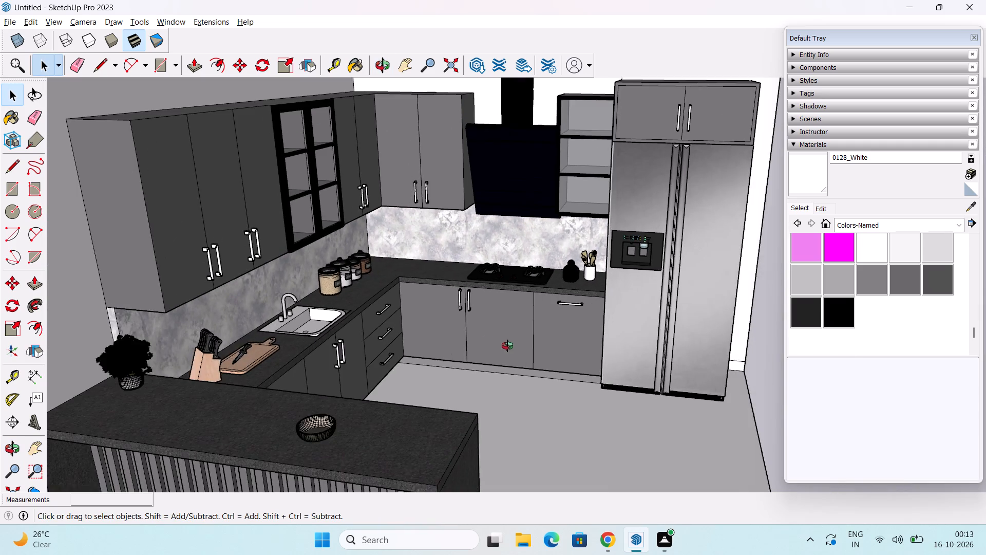
Open the decor set for editing and raise the bowl about 2 11/16" so it rests on the island countertop.
middle_drag(507, 346, 442, 356)
scroll(311, 362, up, 5)
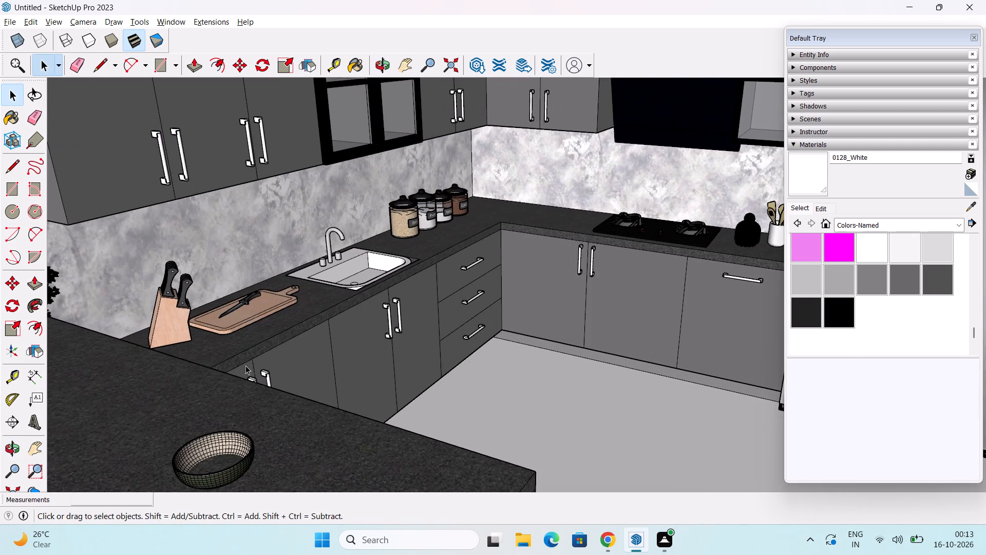
scroll(246, 367, down, 1)
click(234, 452)
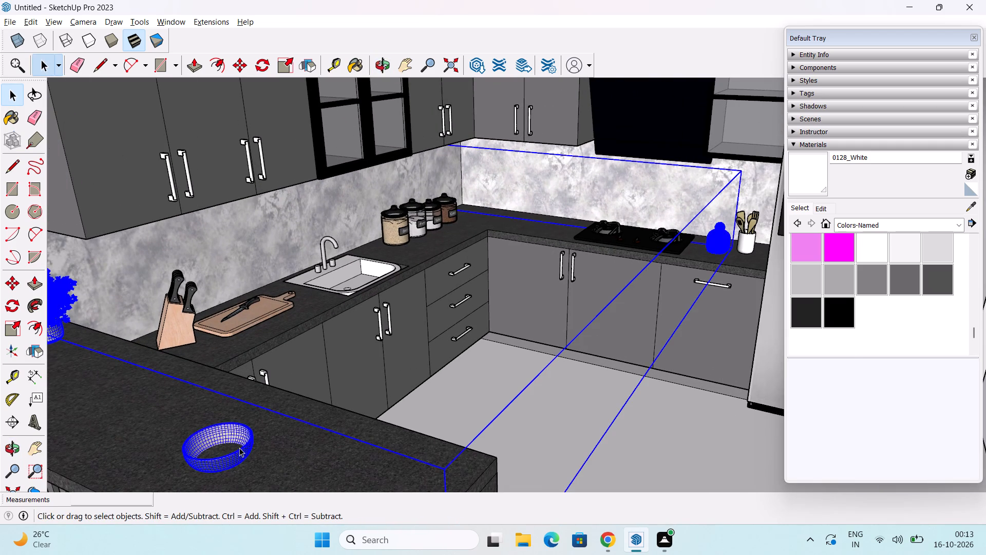
middle_drag(240, 448, 326, 316)
double_click(312, 319)
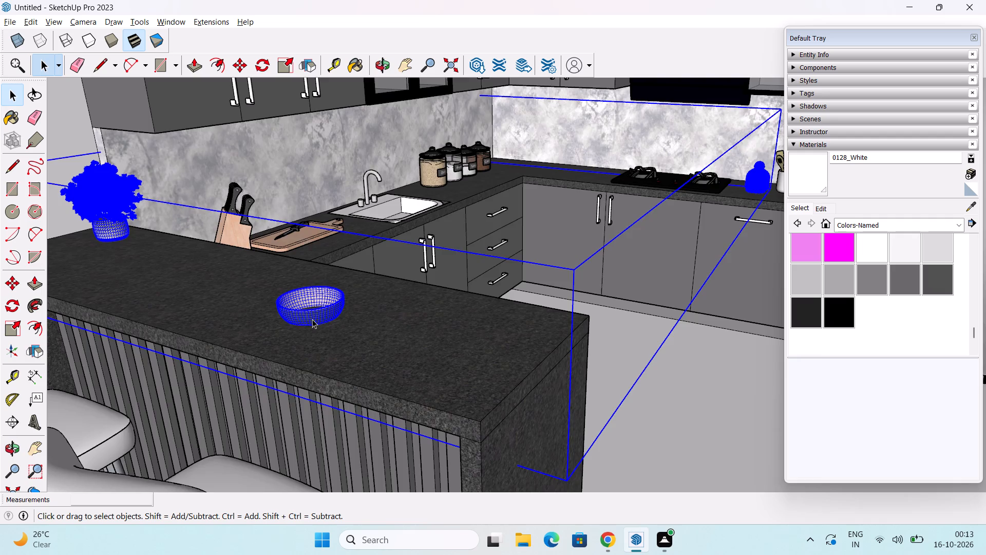
click(311, 311)
scroll(313, 313, up, 3)
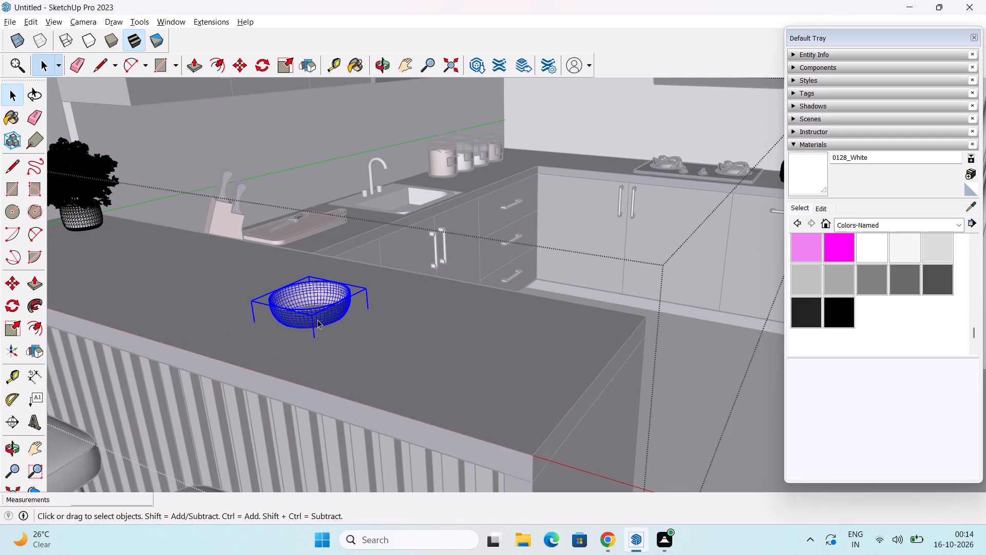
key(m)
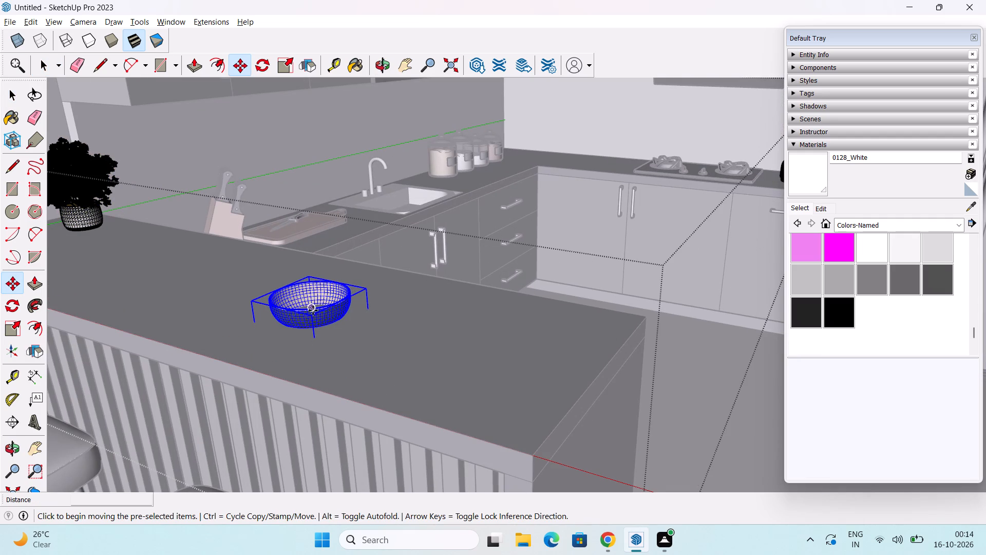
click(312, 310)
click(310, 280)
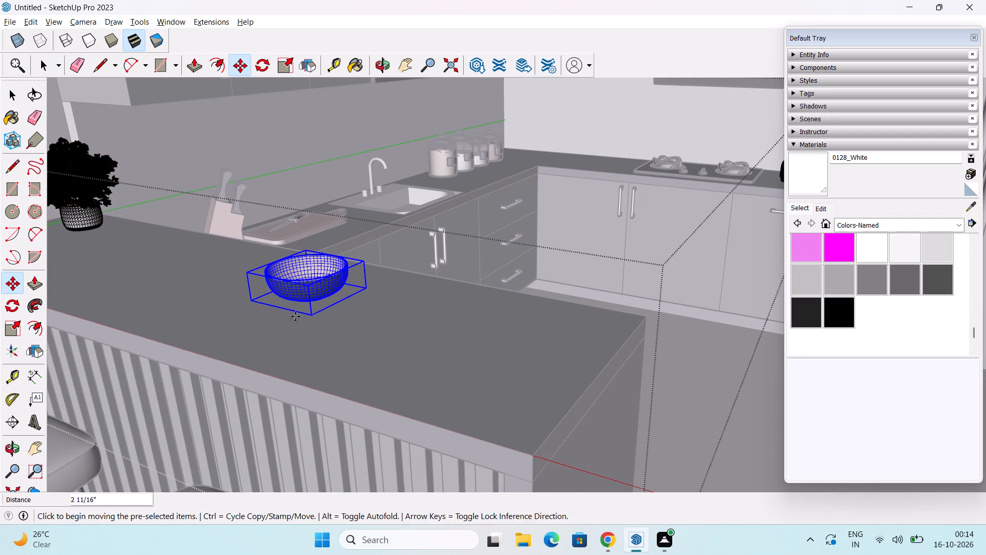
Move the bowl across the island countertop toward the island's free end.
scroll(295, 317, up, 5)
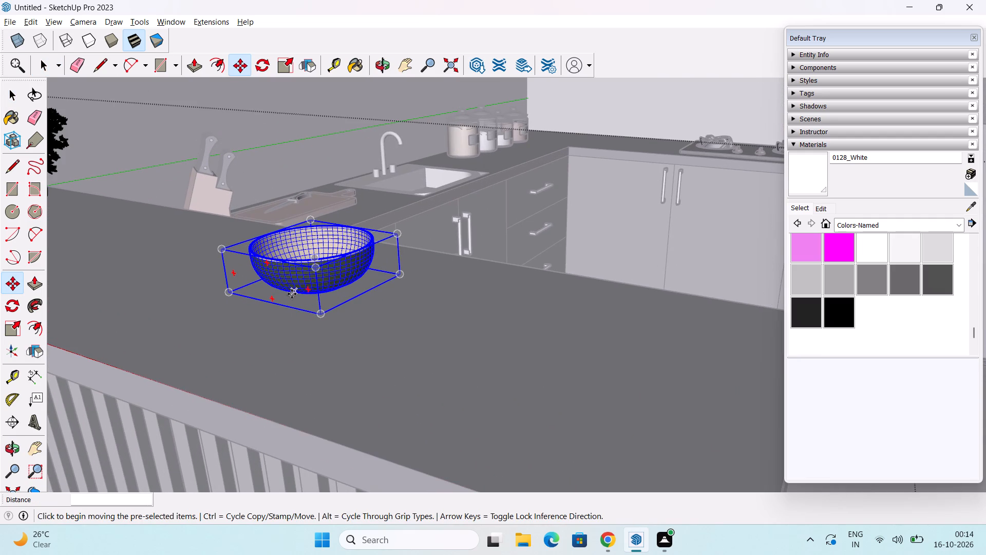
click(292, 294)
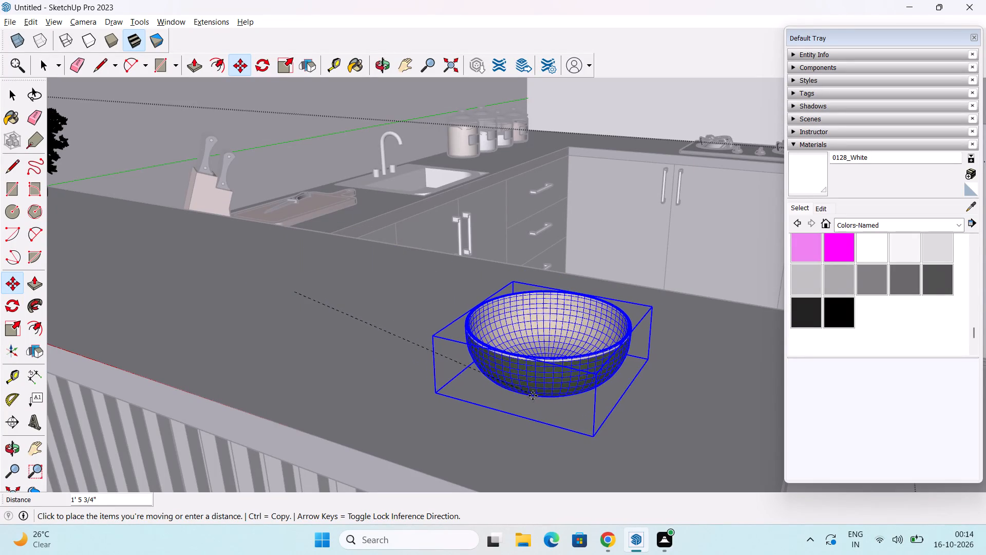
click(470, 382)
scroll(470, 377, down, 7)
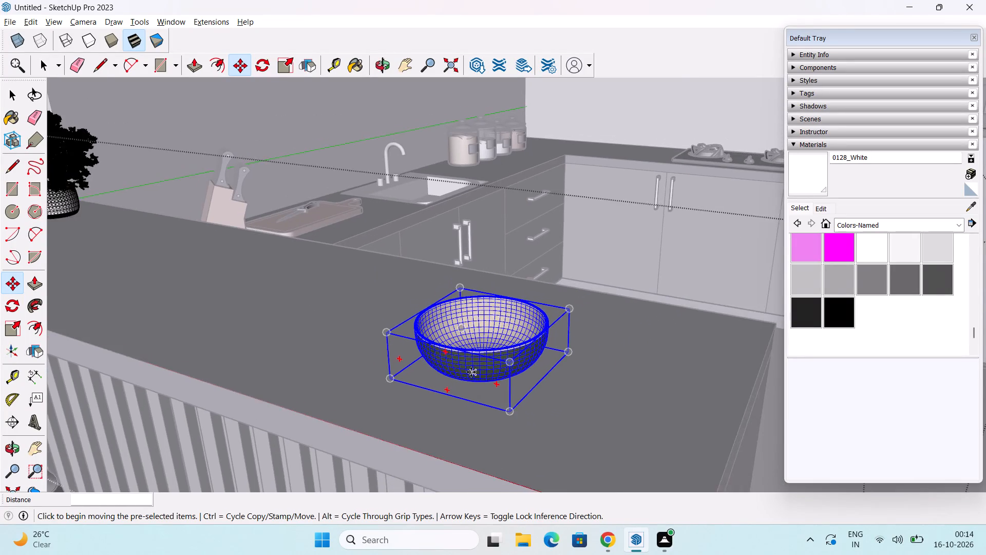
scroll(471, 372, down, 12)
key(space)
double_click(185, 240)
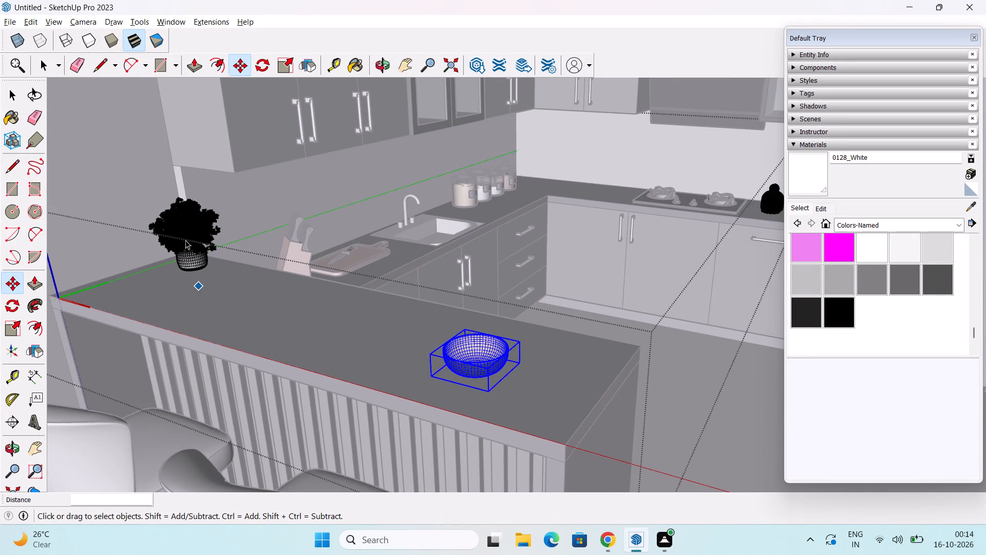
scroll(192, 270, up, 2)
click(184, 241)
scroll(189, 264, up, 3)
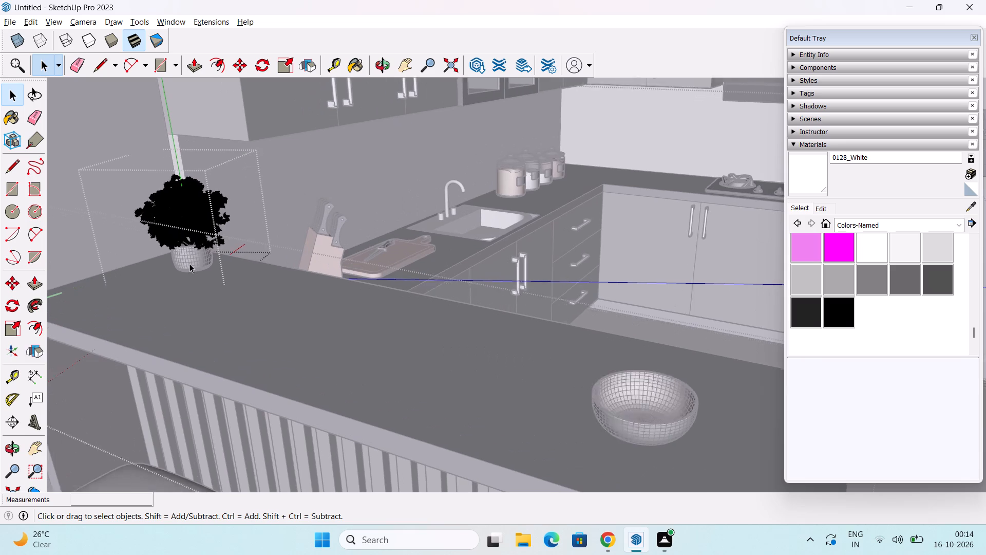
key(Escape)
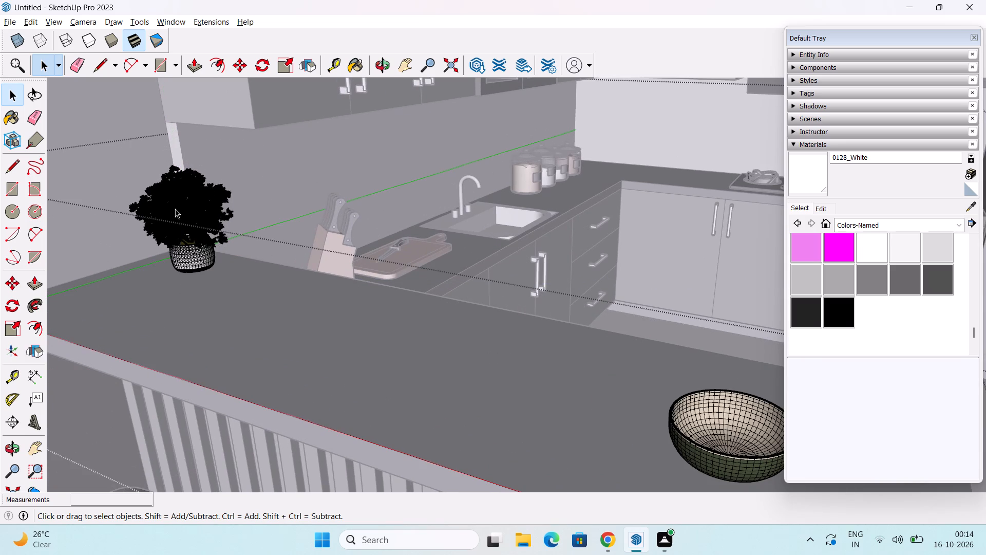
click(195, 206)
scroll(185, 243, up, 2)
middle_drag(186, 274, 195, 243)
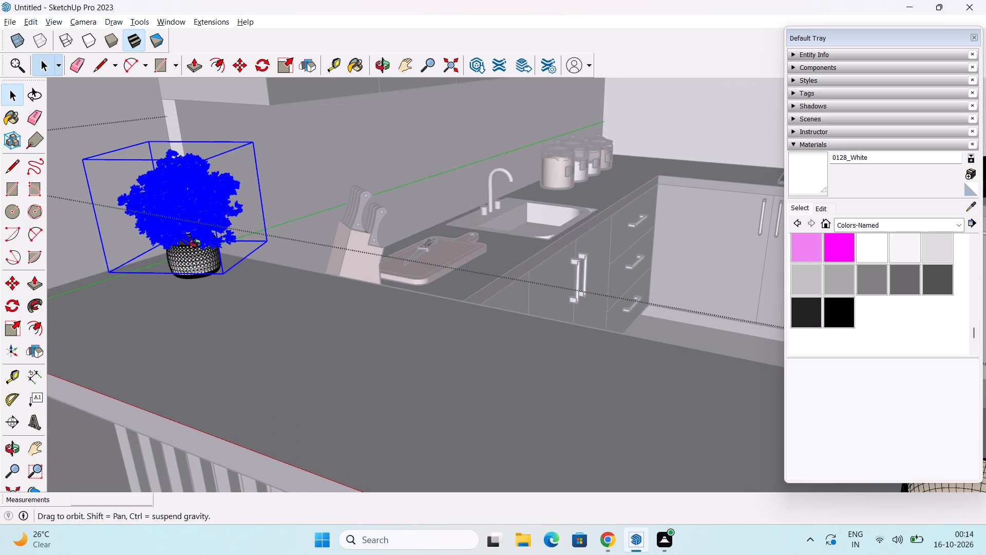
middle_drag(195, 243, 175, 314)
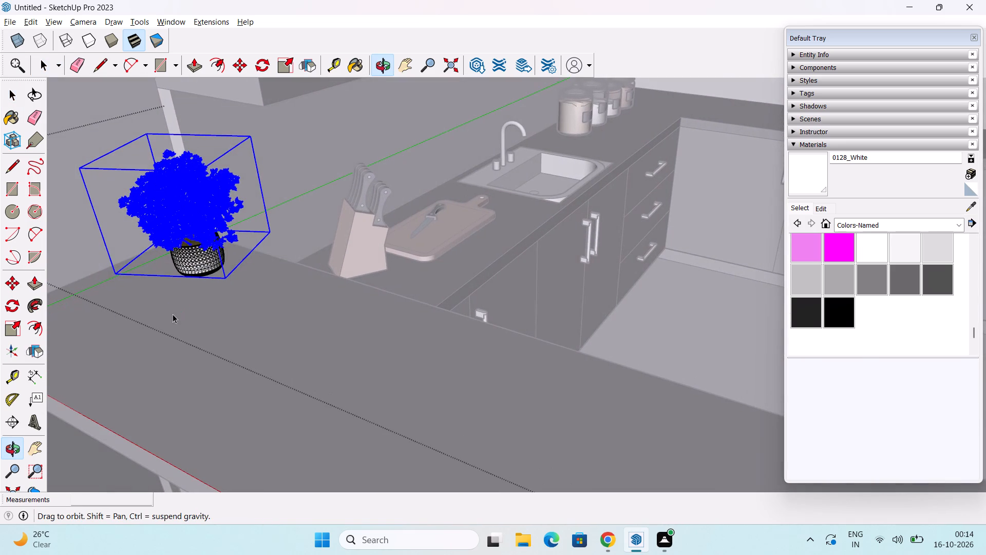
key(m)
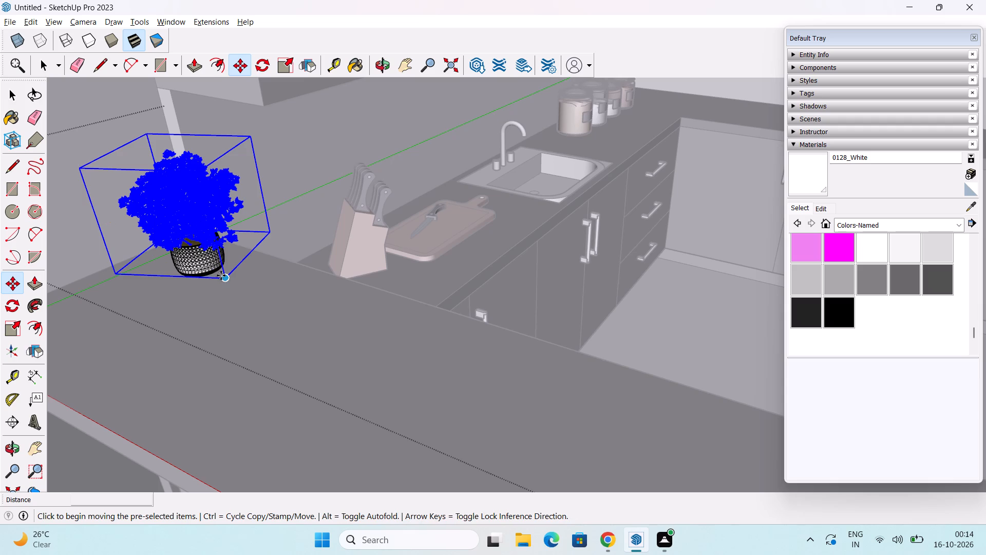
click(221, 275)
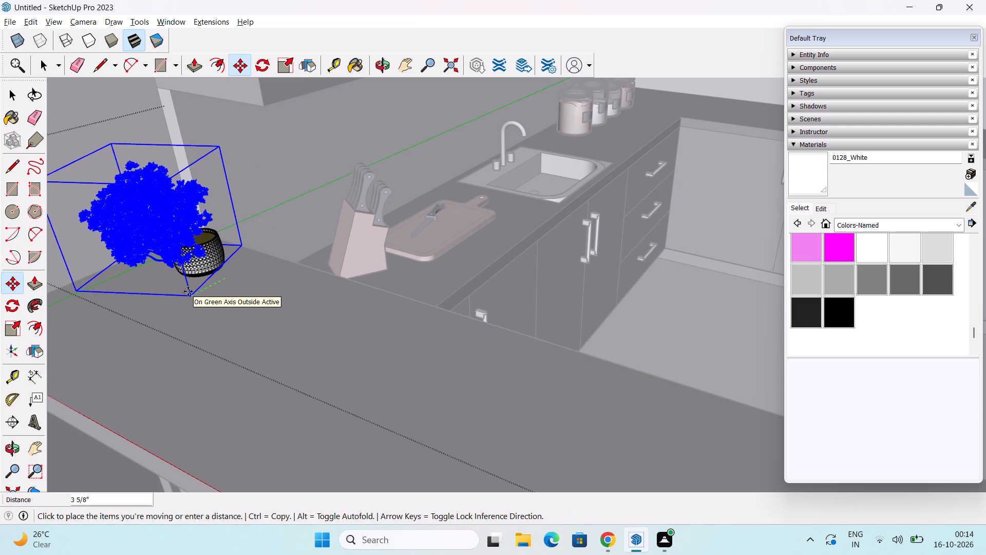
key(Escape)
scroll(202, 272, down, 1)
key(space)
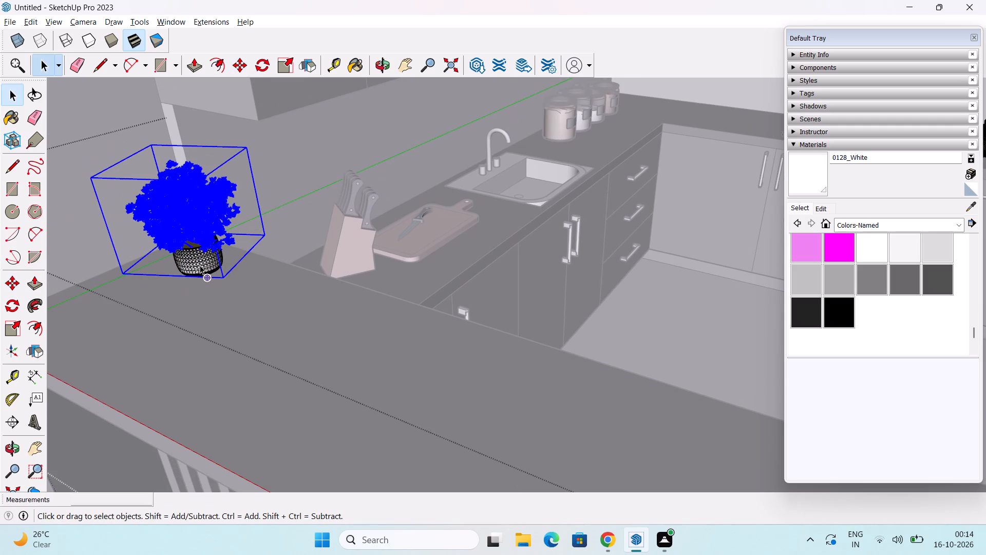
Move the plant's foliage and woven pot together about 6 5/8" along the green axis toward the stool side, and close the decor set.
click(200, 258)
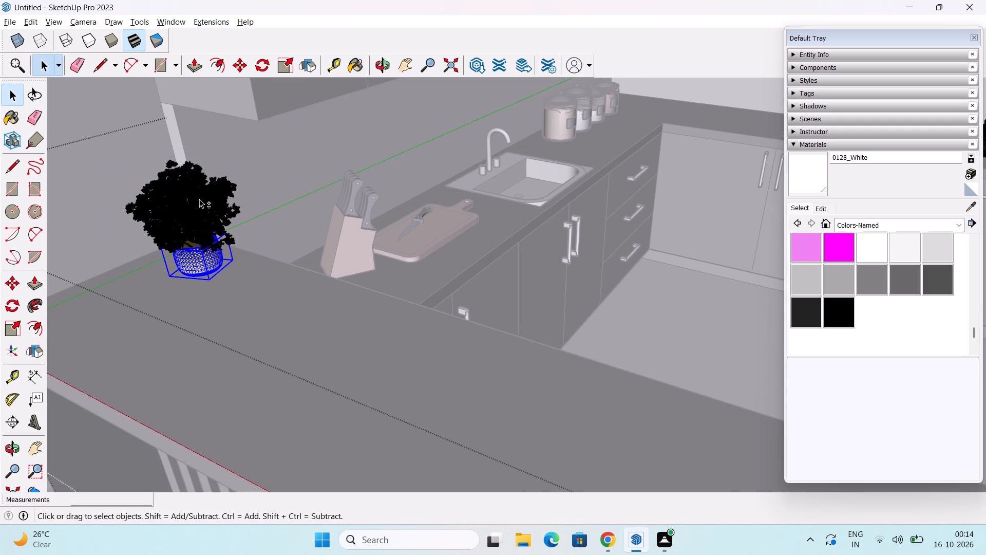
shift+click(199, 199)
scroll(213, 286, up, 4)
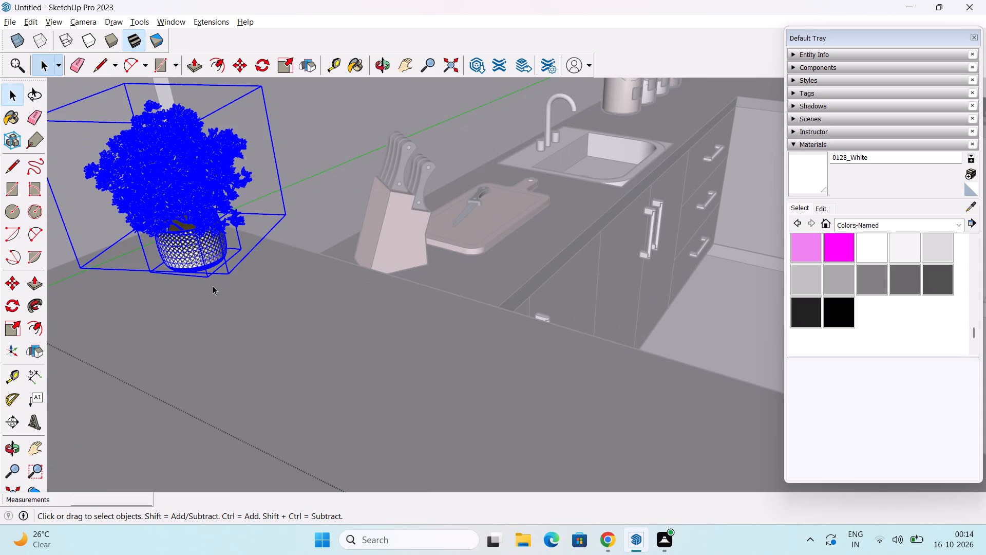
key(m)
click(201, 270)
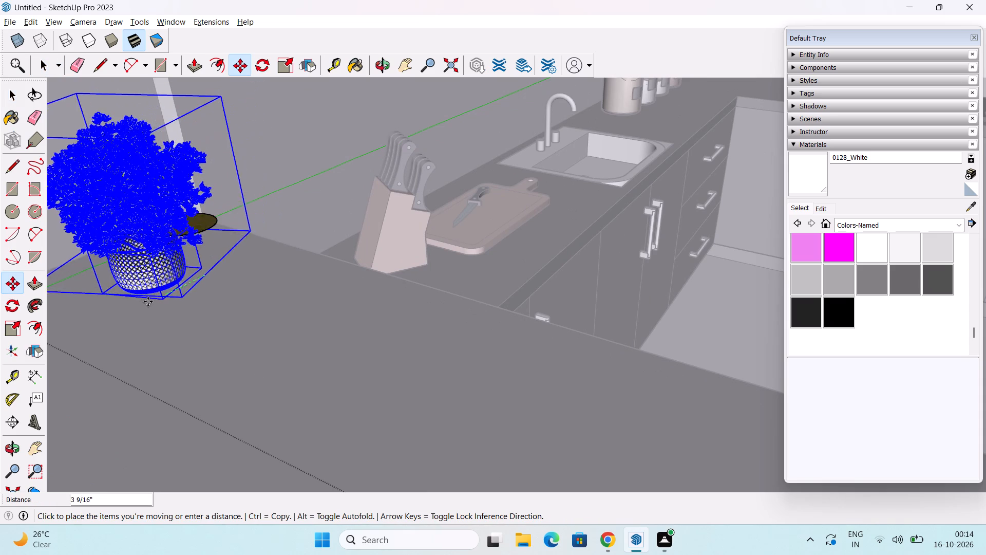
click(128, 322)
scroll(128, 321, down, 17)
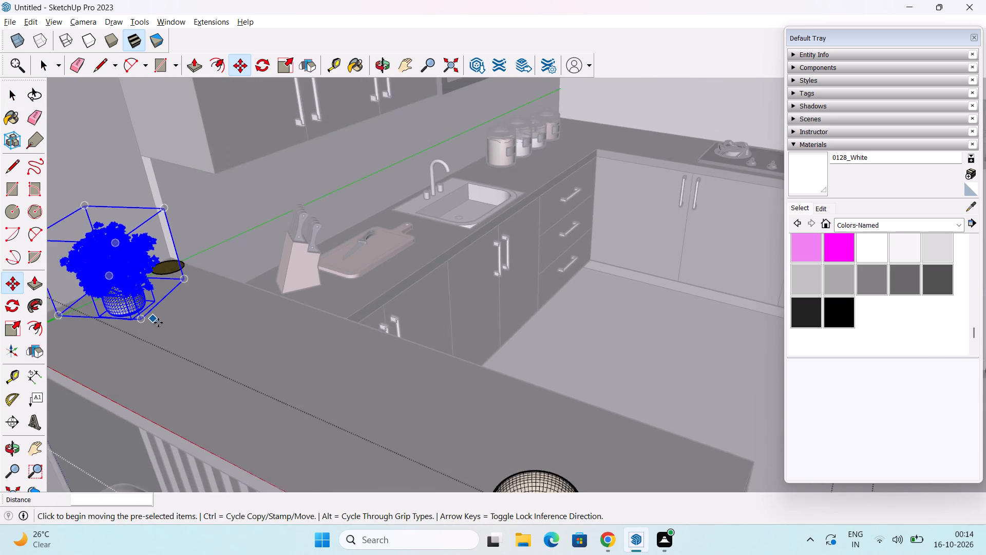
scroll(158, 323, down, 20)
scroll(158, 323, down, 6)
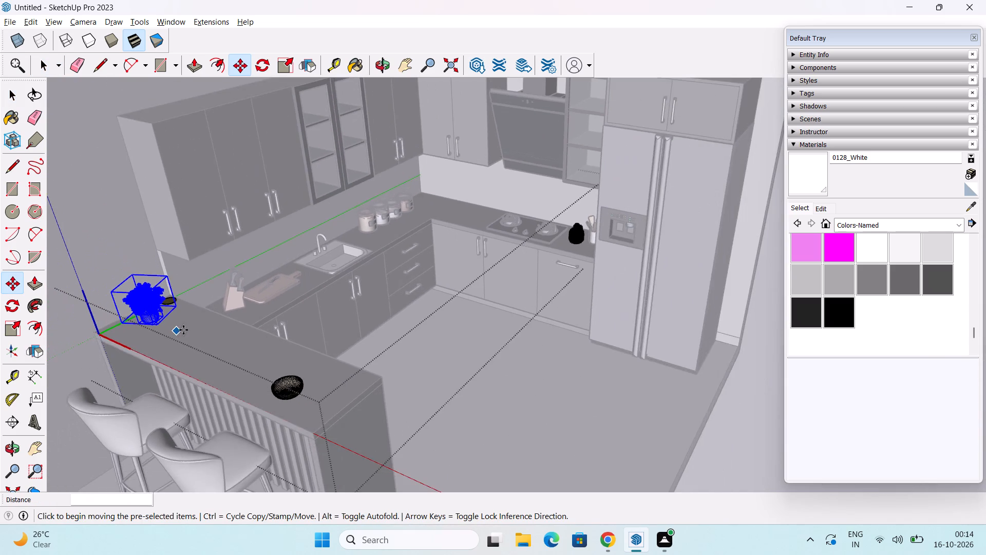
scroll(183, 330, down, 3)
key(space)
click(93, 365)
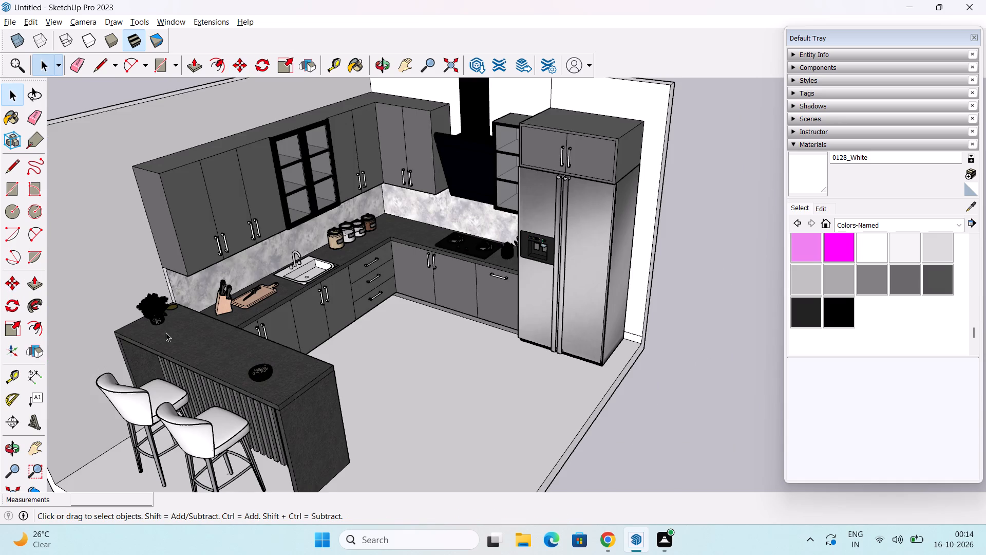
key(Escape)
Examine the plant and bowl on the island and the whole kitchen from several angles.
scroll(179, 321, up, 7)
key(Escape)
scroll(180, 314, up, 6)
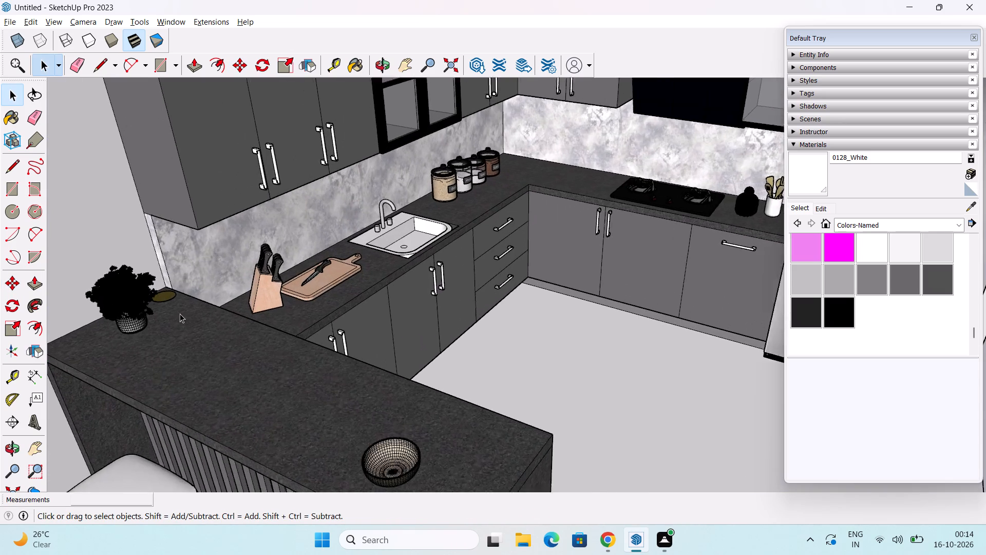
scroll(180, 313, down, 20)
scroll(180, 313, down, 2)
middle_drag(250, 371, 273, 316)
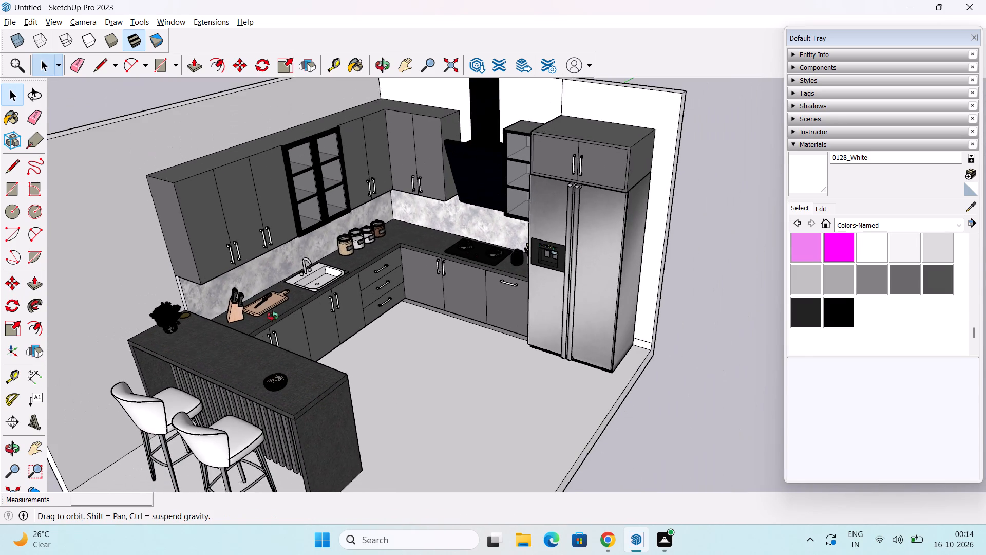
middle_drag(273, 316, 290, 356)
scroll(292, 350, down, 3)
shift+middle_drag(305, 350, 268, 369)
middle_drag(298, 355, 351, 340)
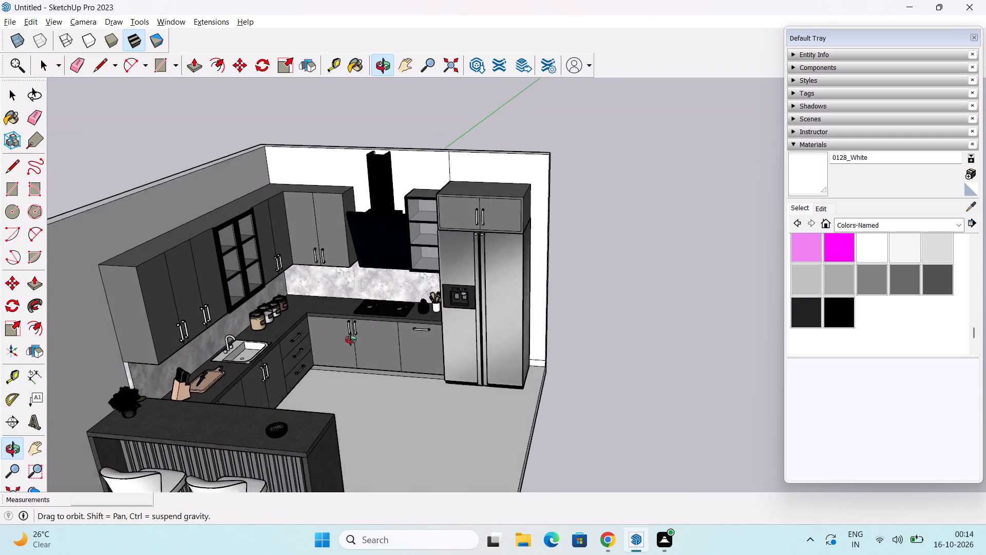
middle_drag(351, 340, 306, 350)
shift+middle_drag(344, 312, 314, 364)
Erase the stray vertical edge on the back wall above the fridge cabinet.
scroll(395, 291, up, 3)
key(e)
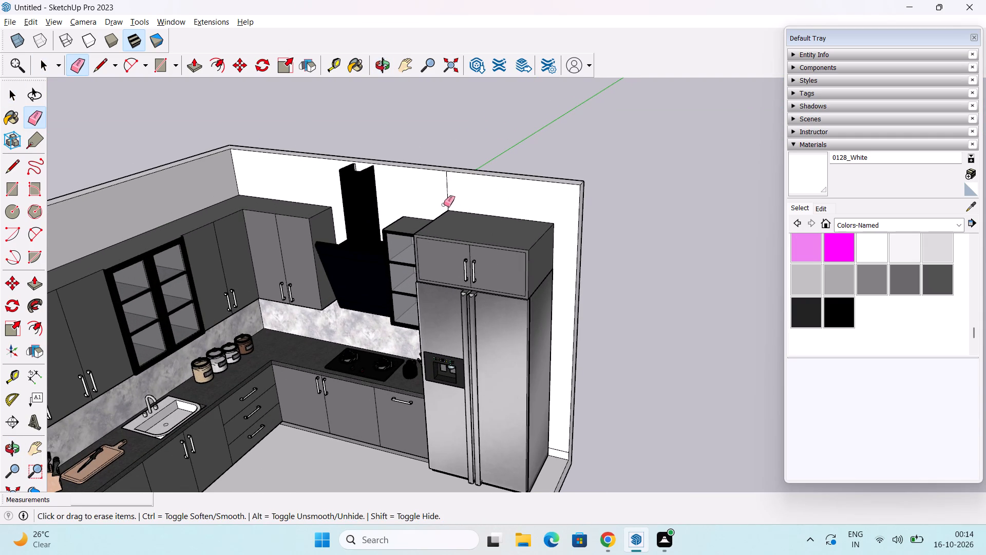
click(449, 195)
scroll(446, 229, down, 7)
key(space)
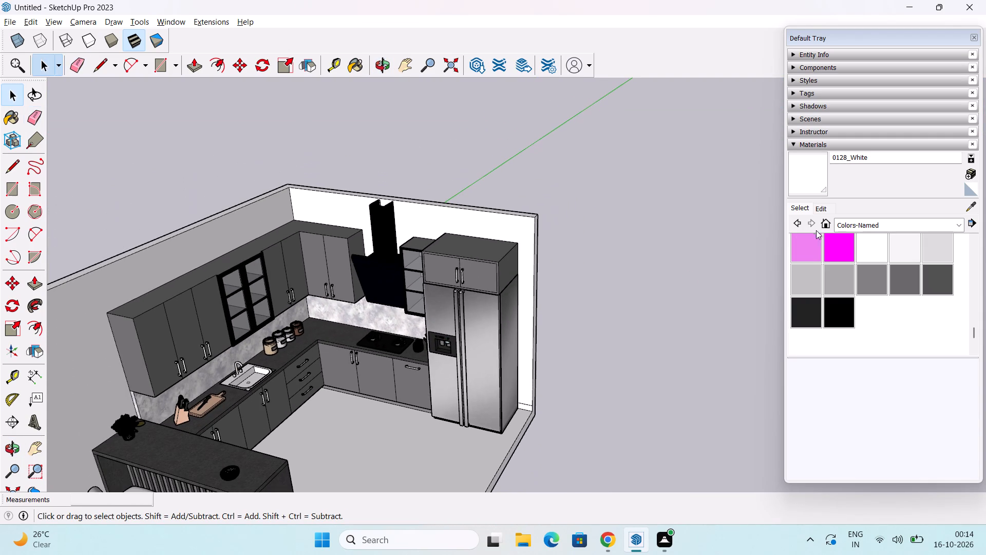
Paint the wall behind the range hood and the wall behind the sink cabinets with 0053_Ivory.
scroll(850, 274, up, 3)
scroll(838, 319, up, 6)
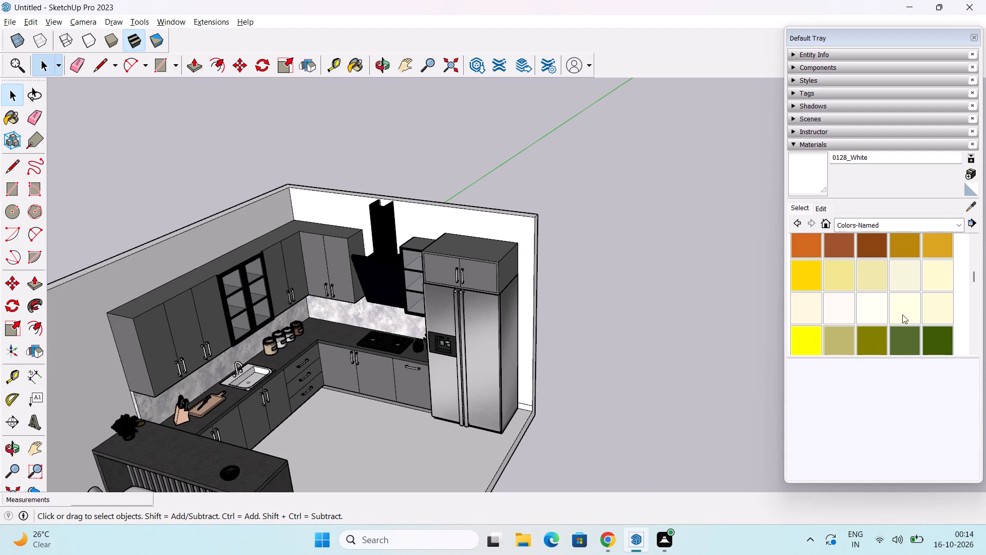
click(874, 308)
click(437, 212)
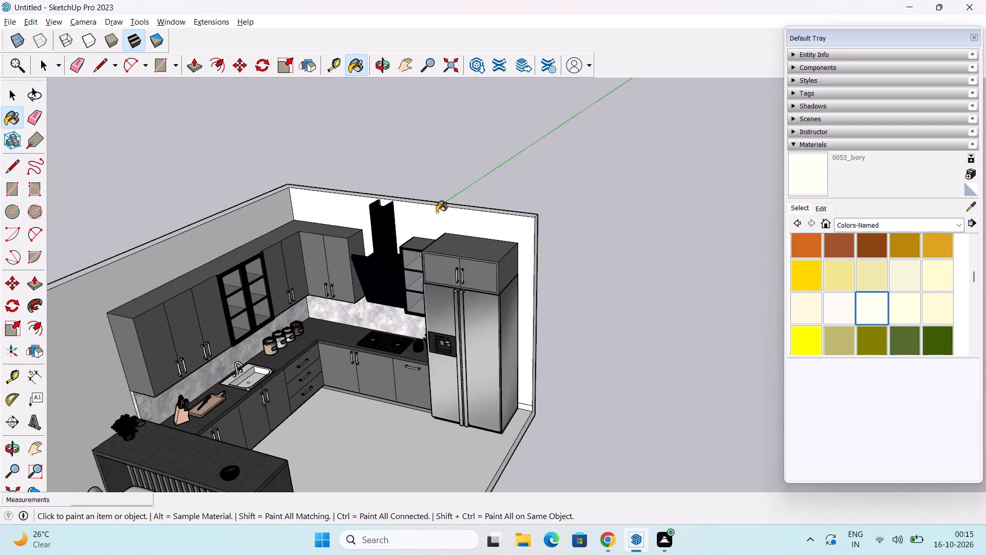
middle_drag(430, 224, 196, 219)
click(279, 199)
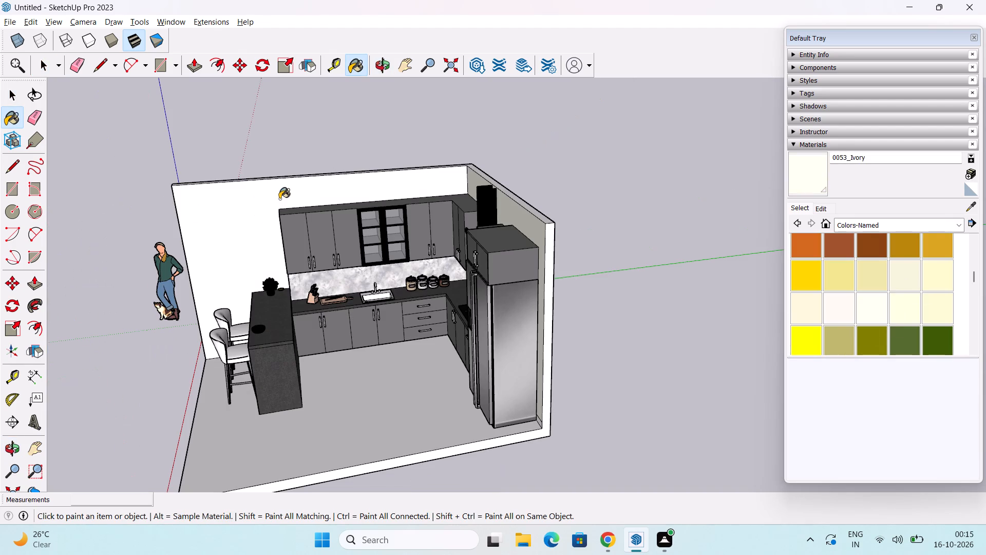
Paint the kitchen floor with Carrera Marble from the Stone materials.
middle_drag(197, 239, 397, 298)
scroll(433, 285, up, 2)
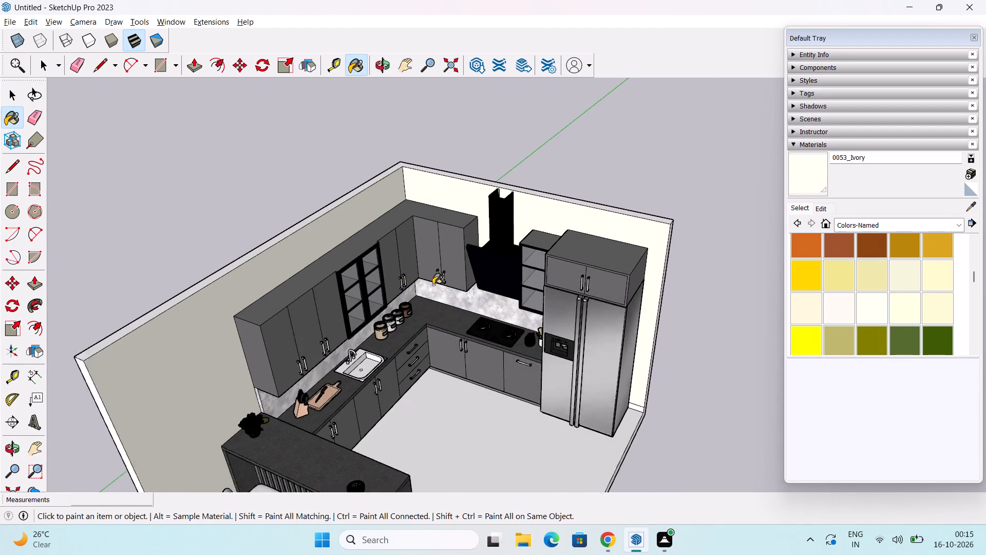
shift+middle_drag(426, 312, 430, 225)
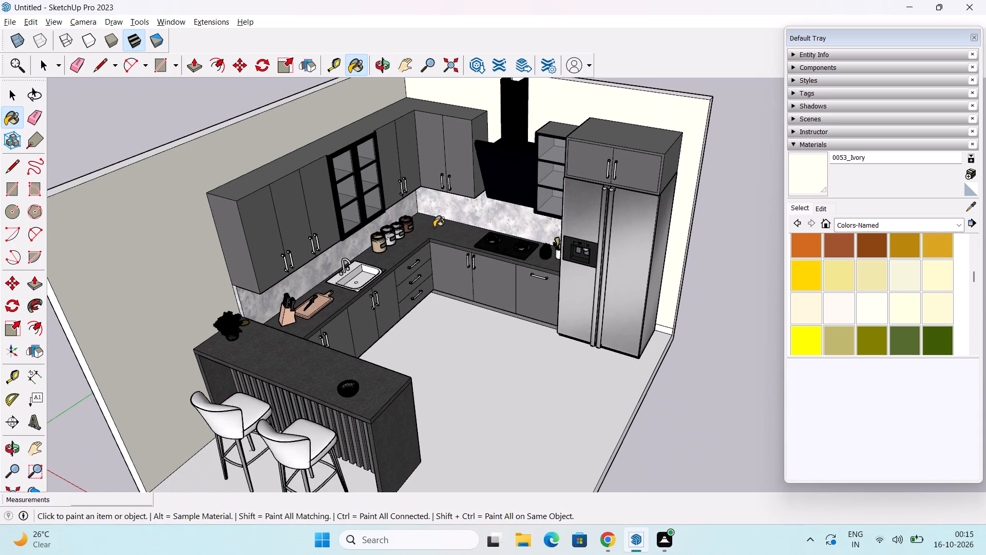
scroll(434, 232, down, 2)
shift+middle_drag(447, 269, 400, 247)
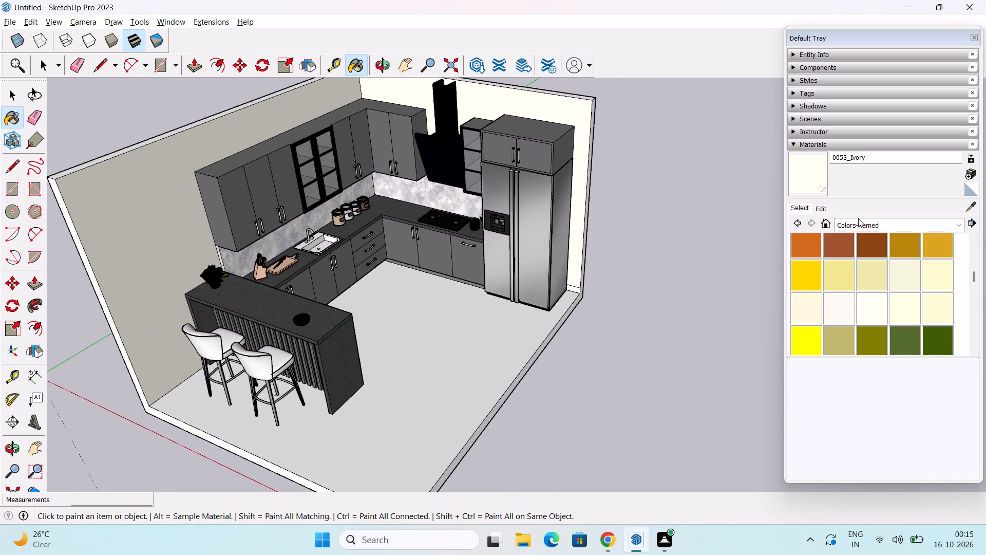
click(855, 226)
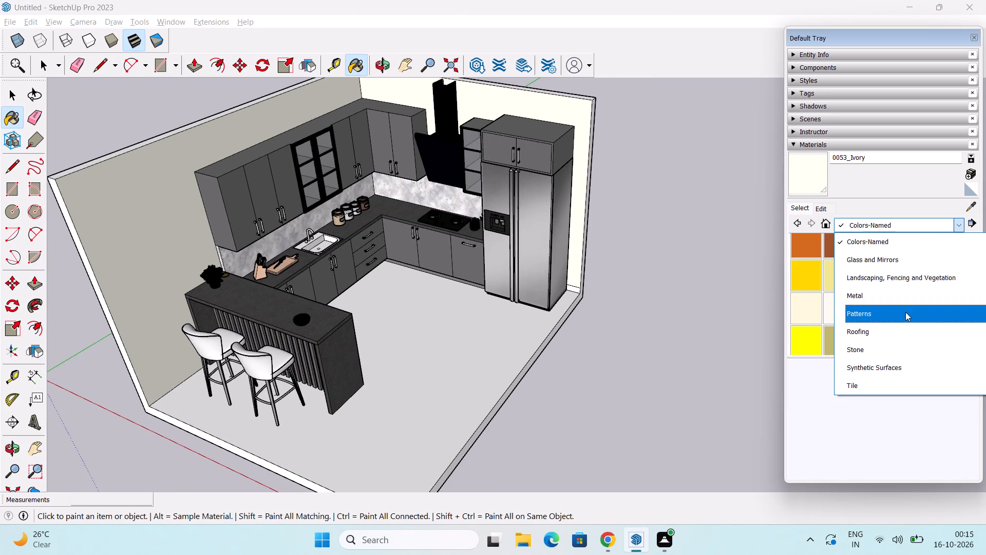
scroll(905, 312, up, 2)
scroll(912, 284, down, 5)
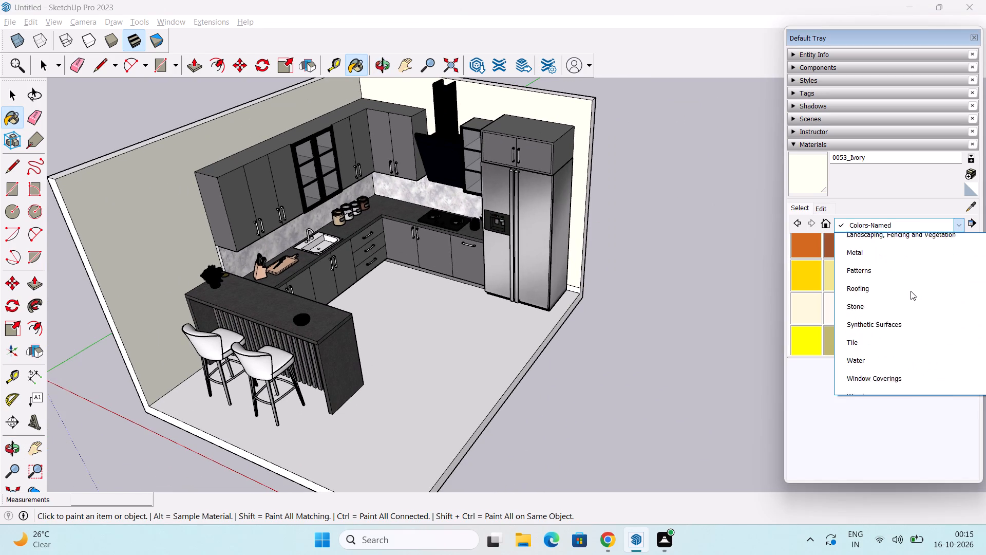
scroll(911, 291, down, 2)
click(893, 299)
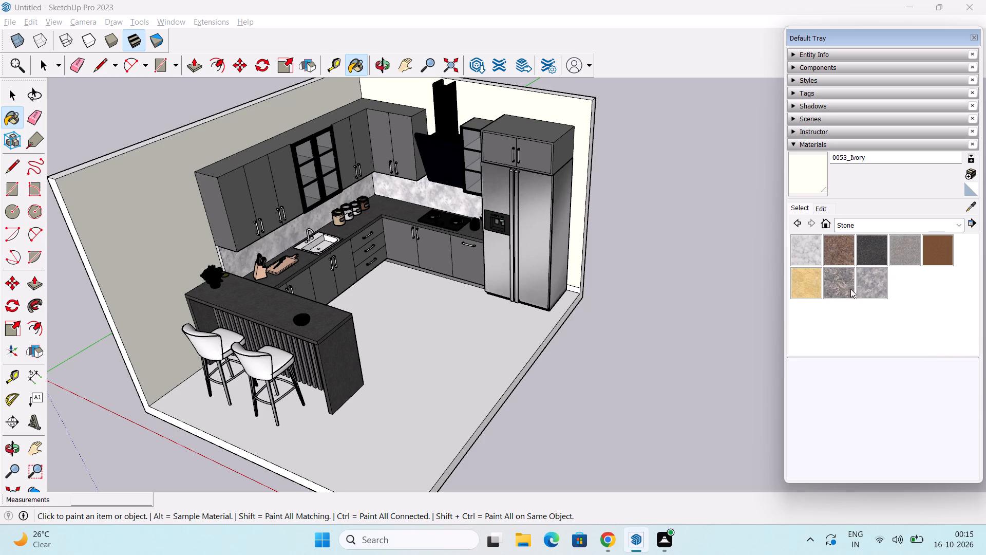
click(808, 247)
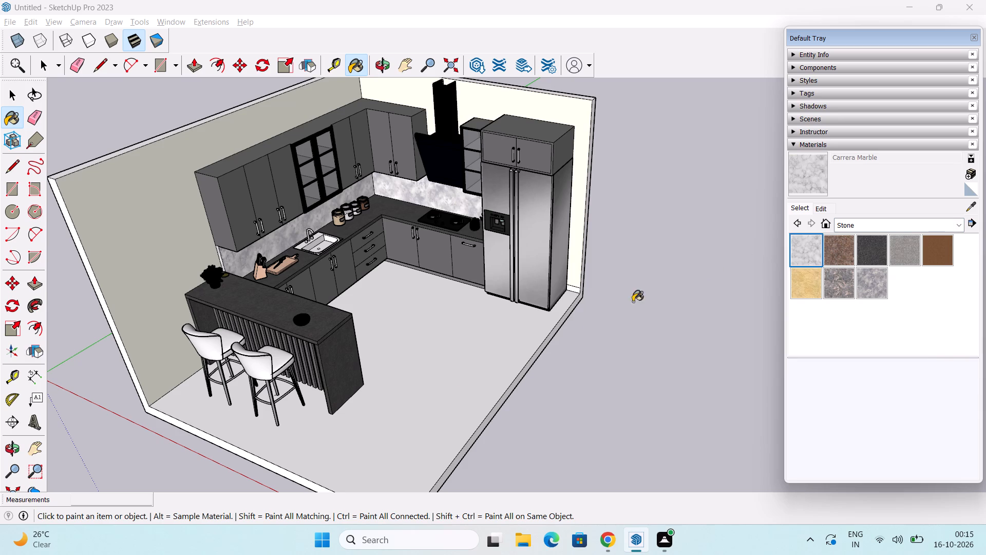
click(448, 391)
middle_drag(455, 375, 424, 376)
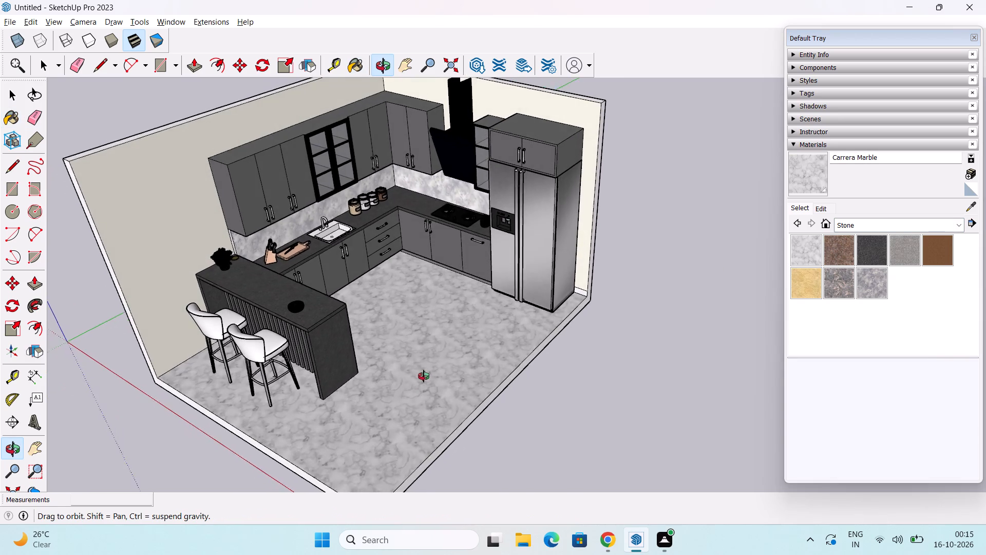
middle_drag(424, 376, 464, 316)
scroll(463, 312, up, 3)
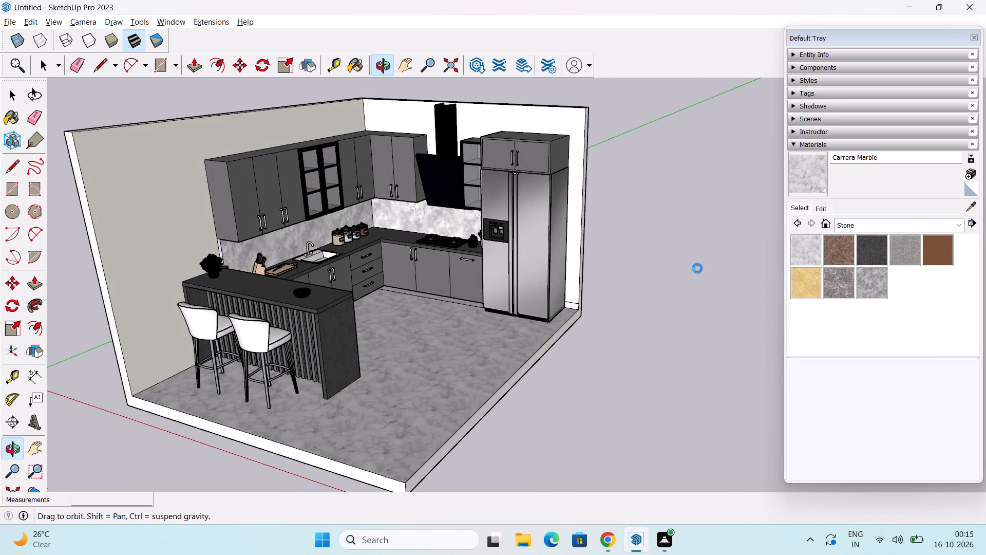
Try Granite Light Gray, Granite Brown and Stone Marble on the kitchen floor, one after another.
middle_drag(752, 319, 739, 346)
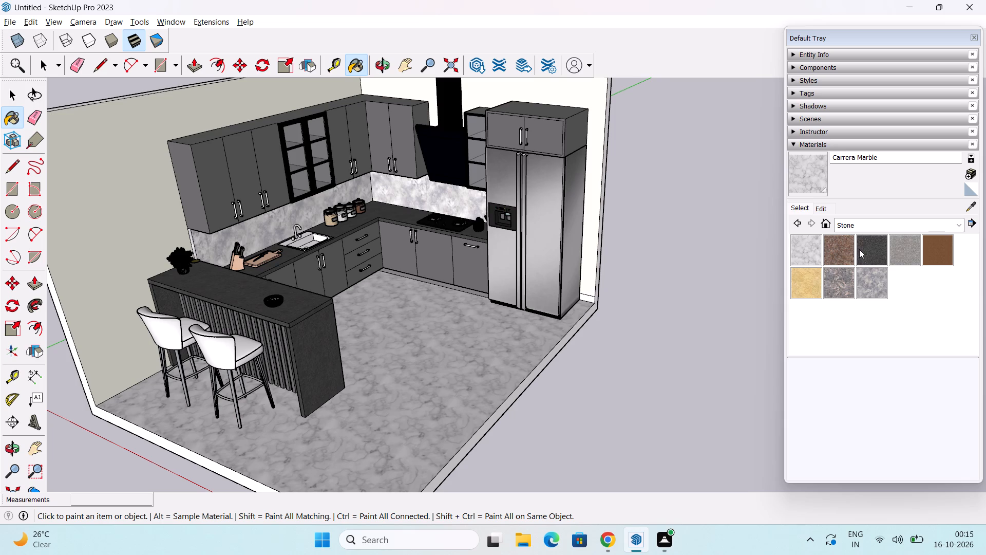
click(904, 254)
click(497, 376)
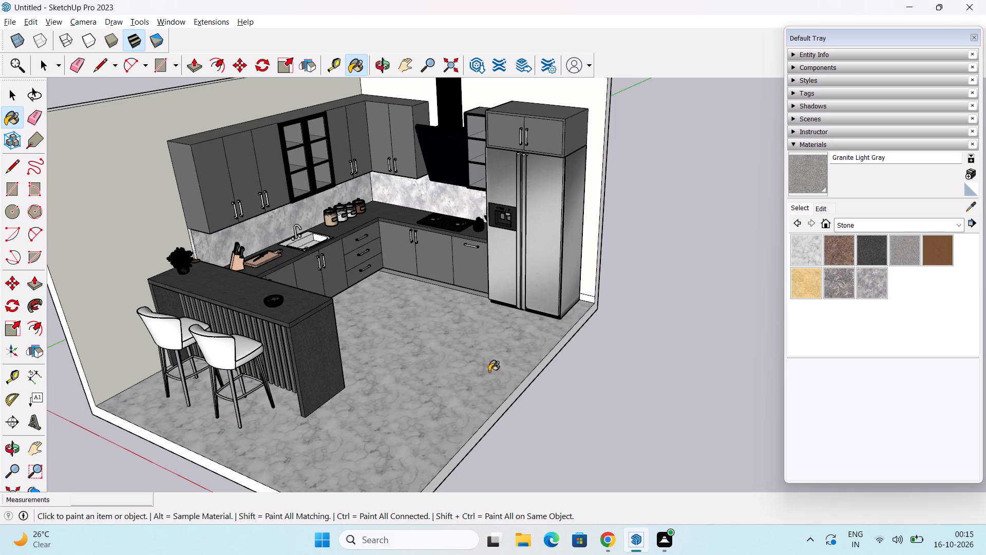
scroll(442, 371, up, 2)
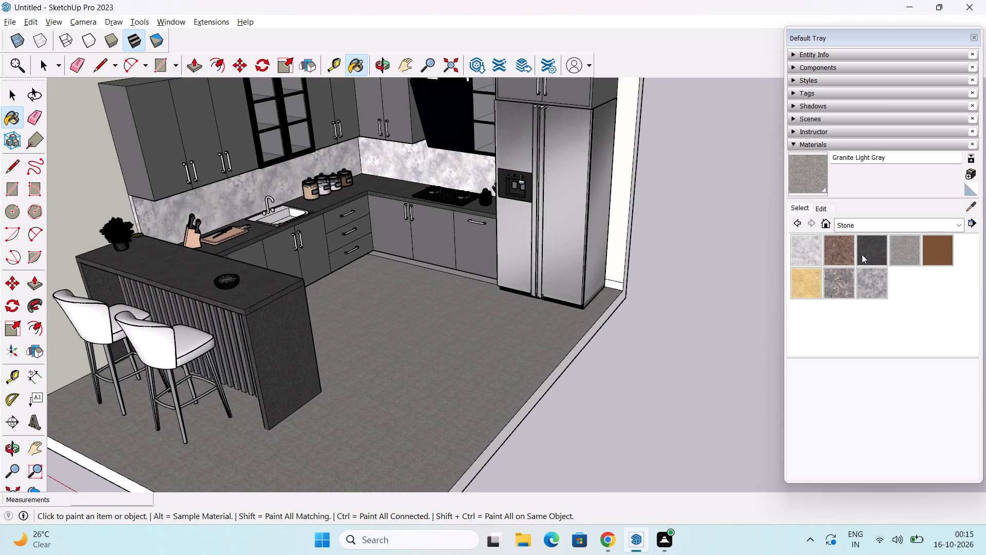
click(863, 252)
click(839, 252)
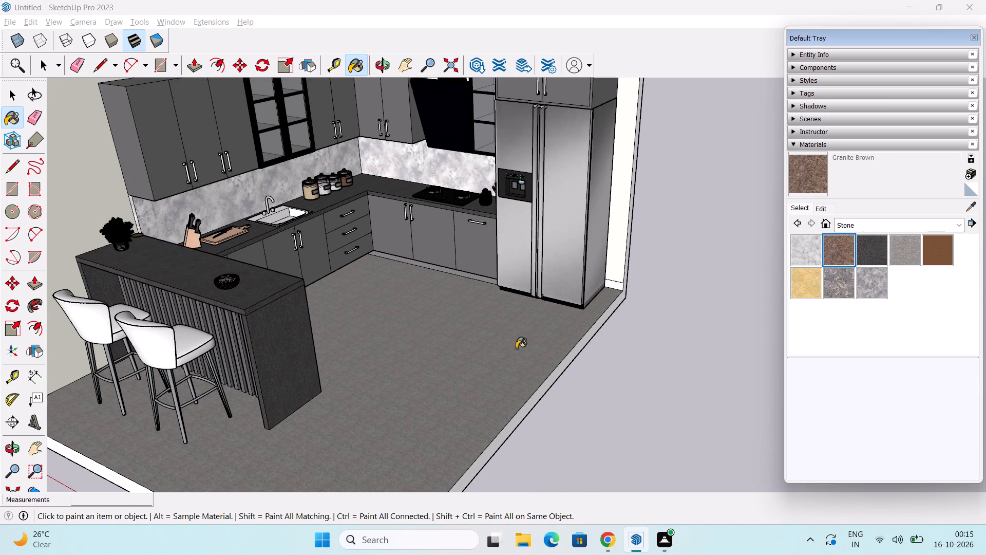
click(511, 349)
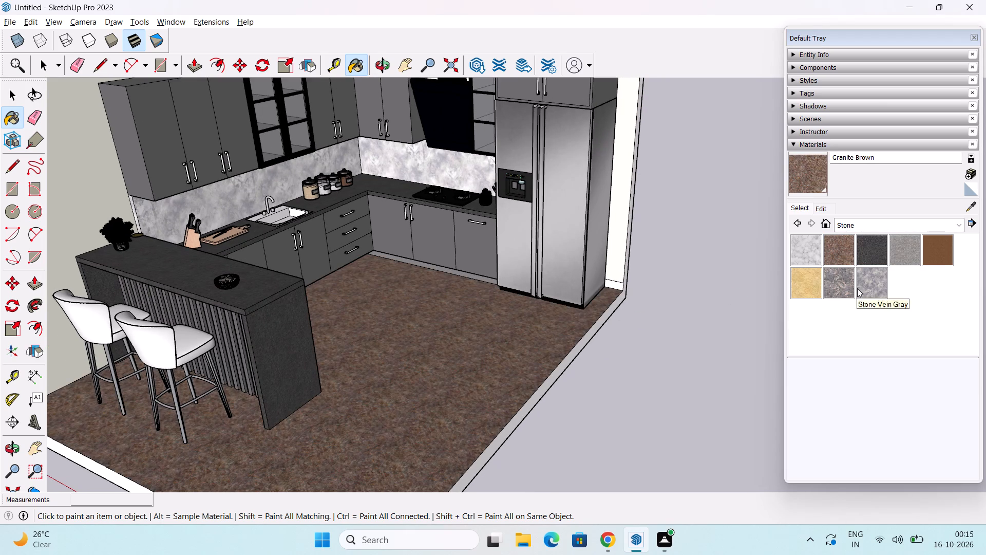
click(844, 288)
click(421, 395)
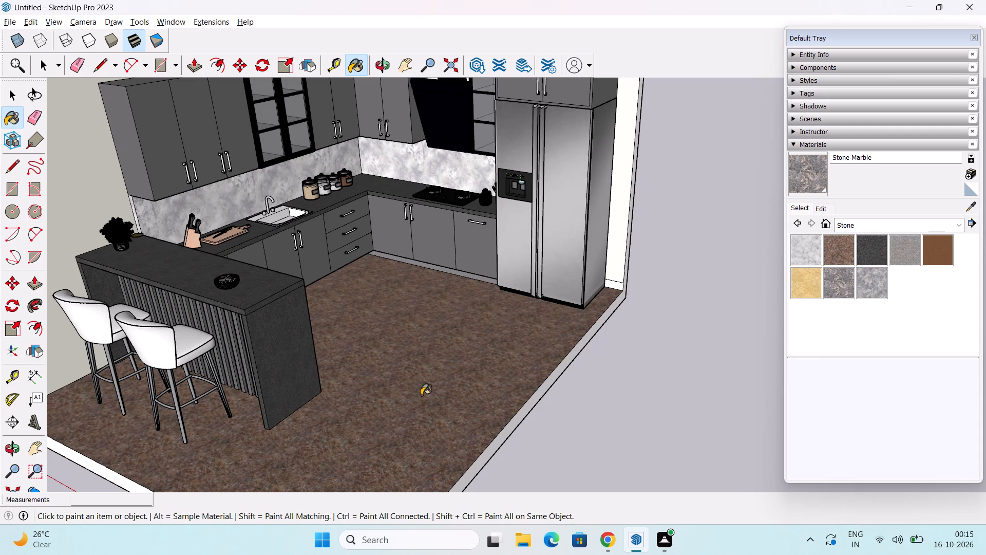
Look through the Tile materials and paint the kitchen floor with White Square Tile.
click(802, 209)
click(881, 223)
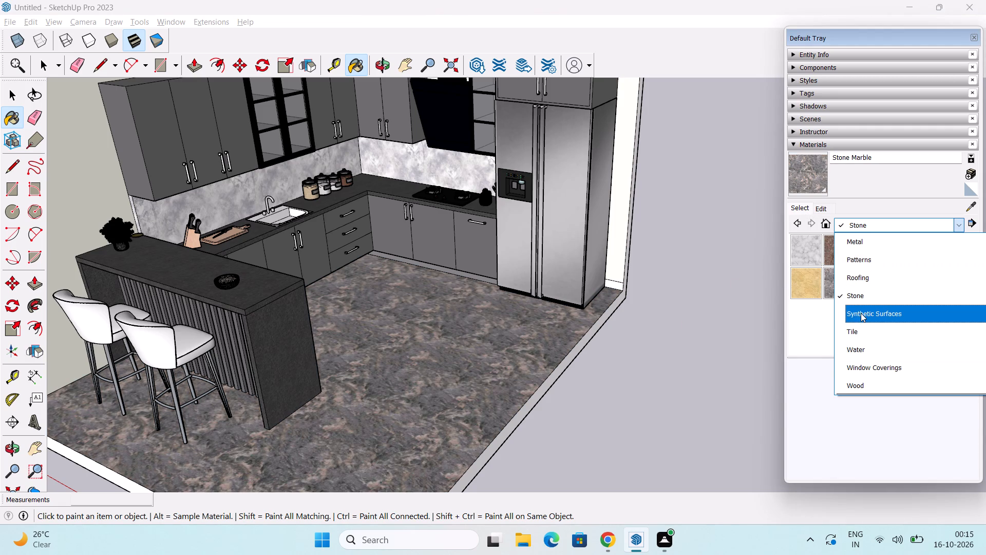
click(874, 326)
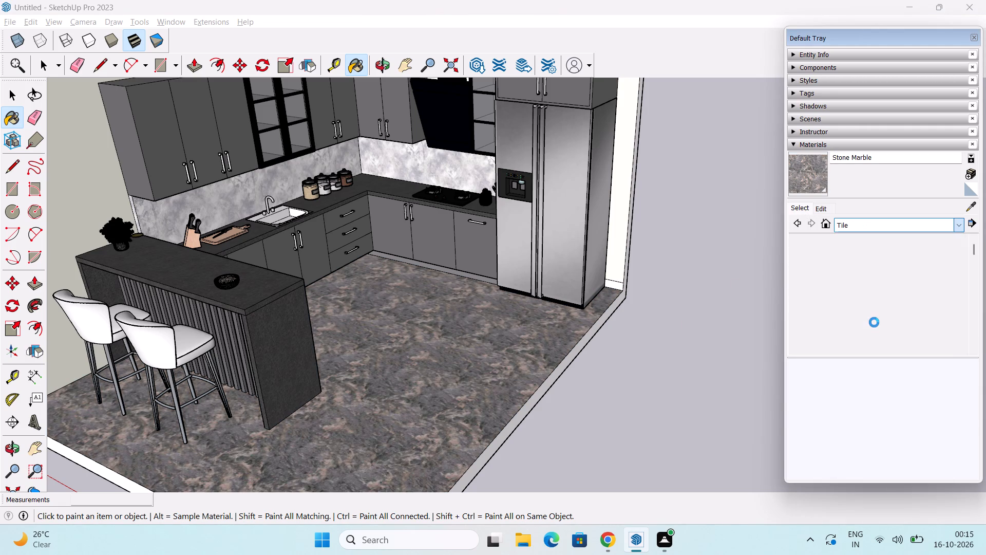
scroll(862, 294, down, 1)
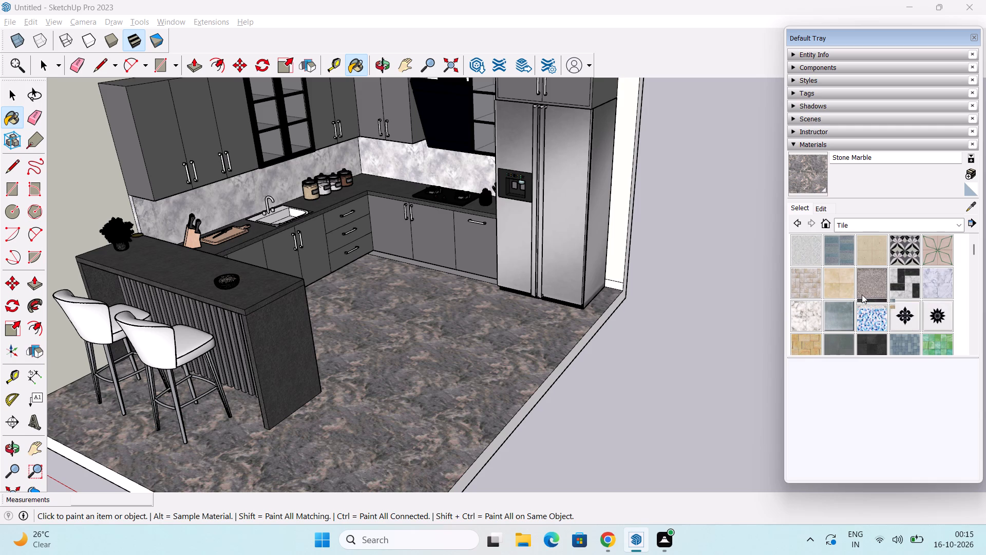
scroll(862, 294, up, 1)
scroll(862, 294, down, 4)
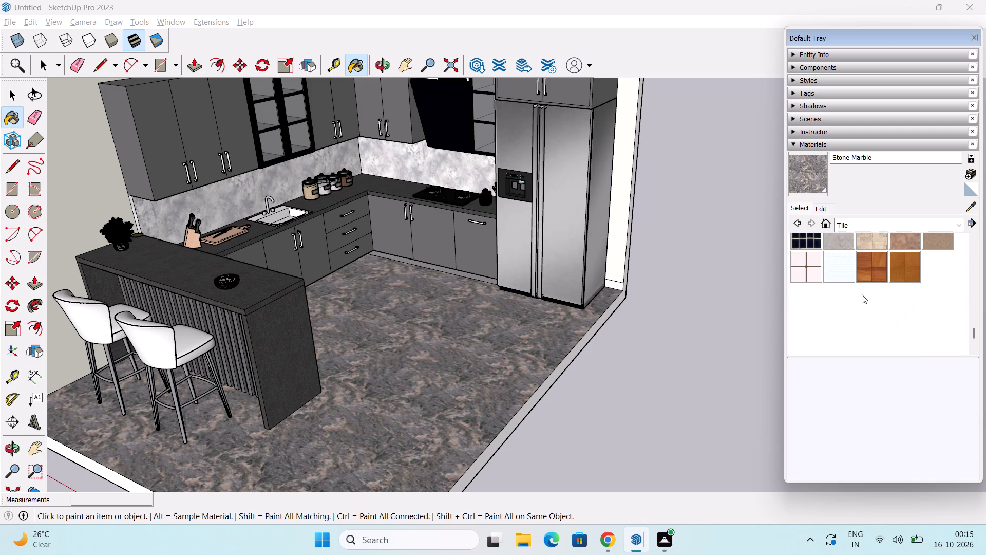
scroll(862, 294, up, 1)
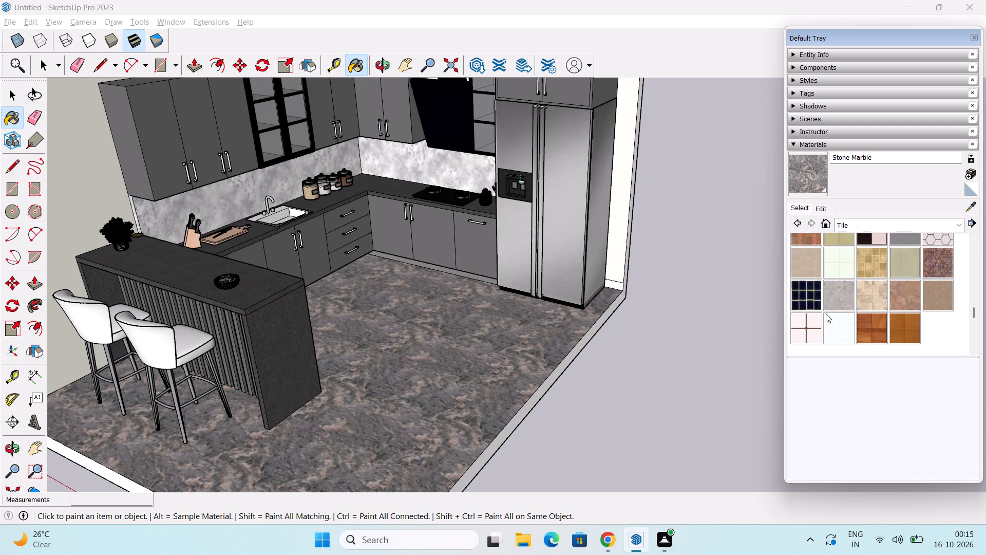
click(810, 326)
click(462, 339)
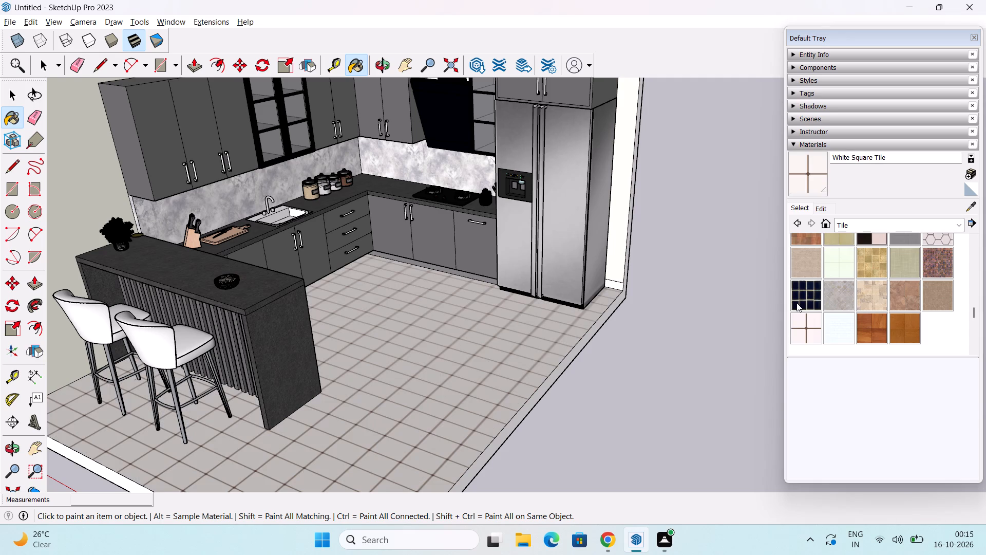
Paint the kitchen floor with Tile Limestone Large from the Tile materials.
click(840, 265)
click(495, 356)
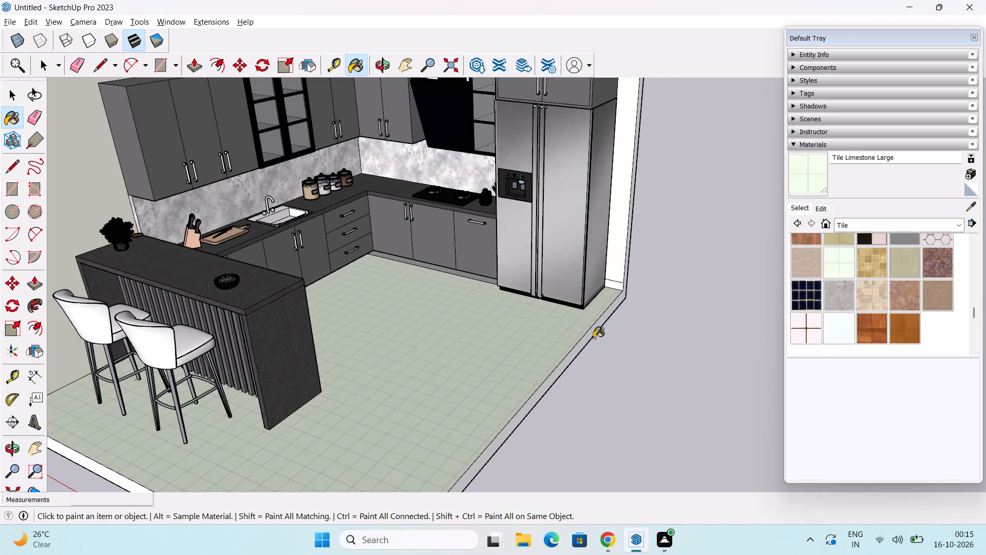
Edit the Tile Limestone Large material and set its HLS hue to 41 for a warm beige tone.
click(828, 212)
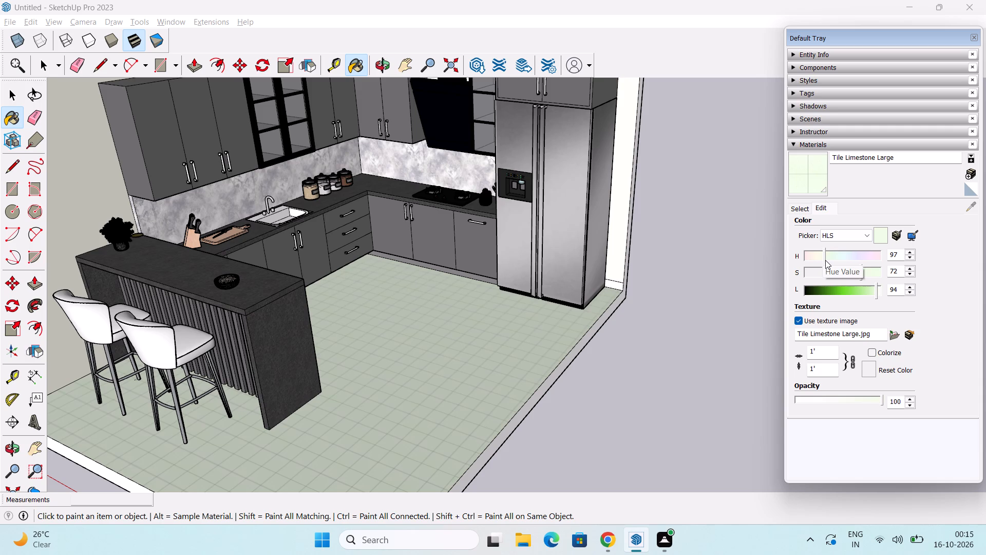
scroll(825, 260, up, 11)
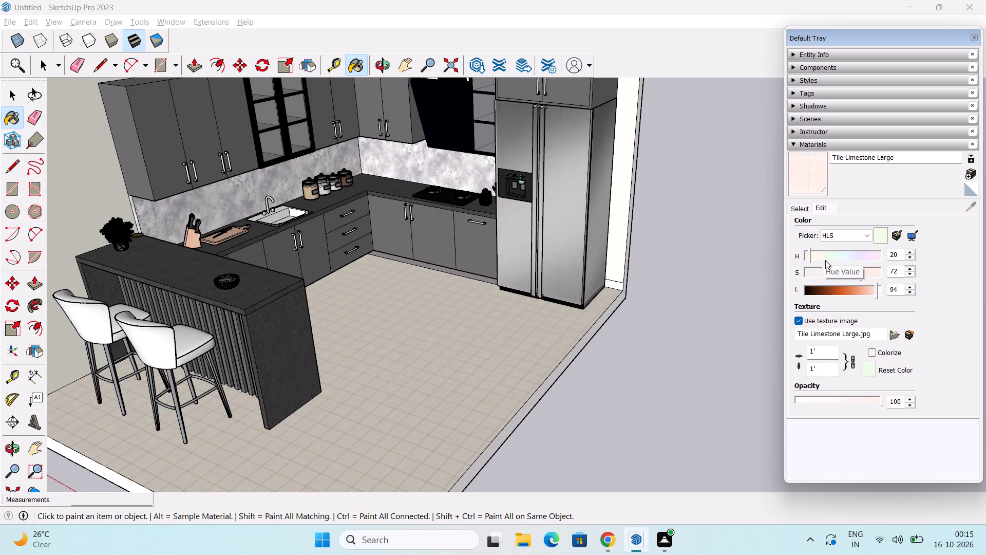
scroll(825, 260, up, 2)
scroll(820, 258, down, 5)
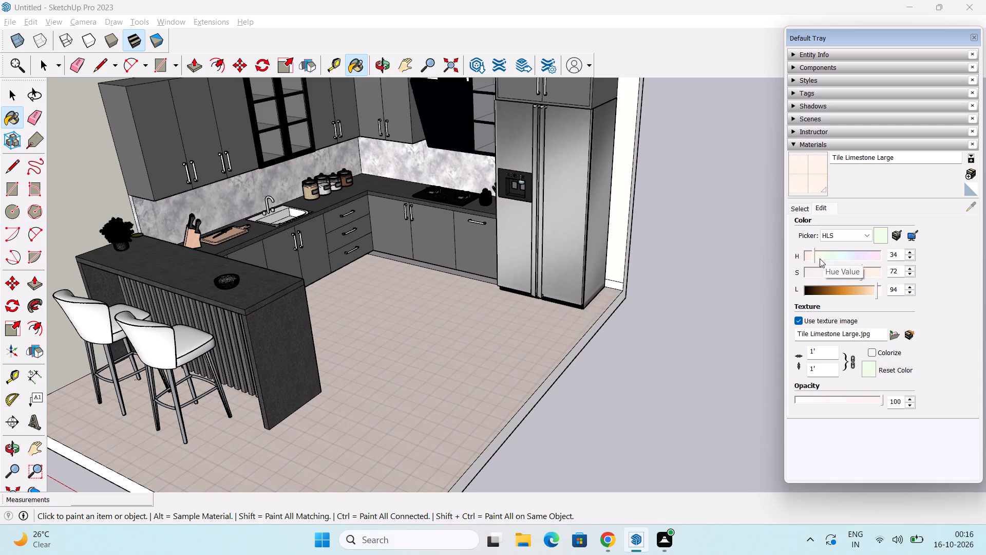
Set the floor tile texture's width to 5', keeping its proportions locked, and check the tile scale across the floor.
double_click(828, 352)
text(5')
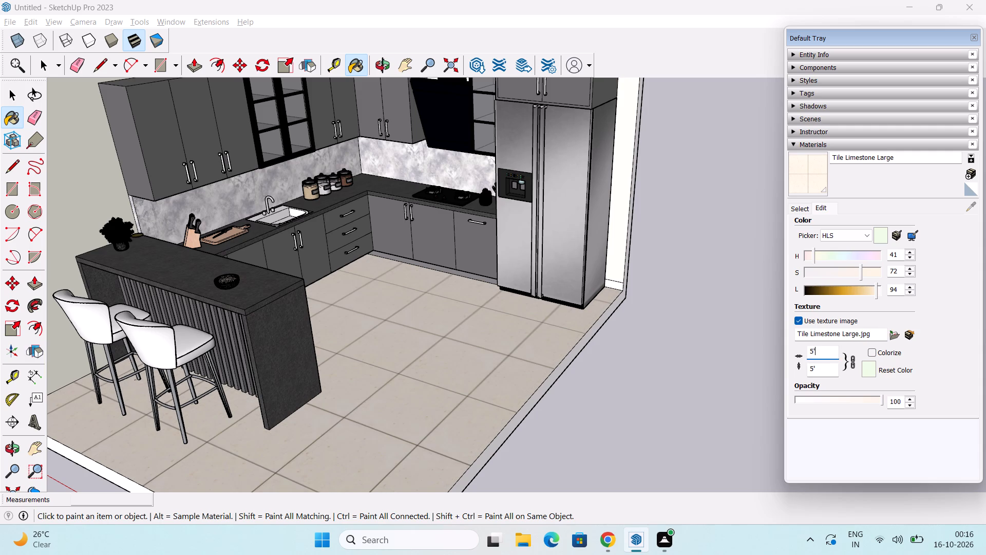
scroll(481, 447, down, 2)
middle_drag(480, 453, 508, 398)
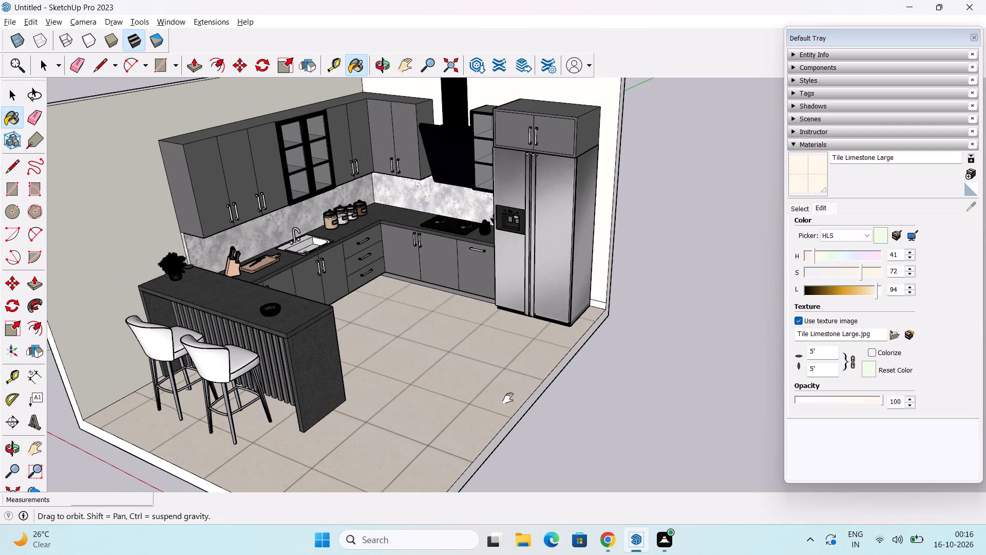
middle_drag(508, 398, 524, 370)
middle_drag(520, 395, 491, 400)
scroll(434, 442, up, 2)
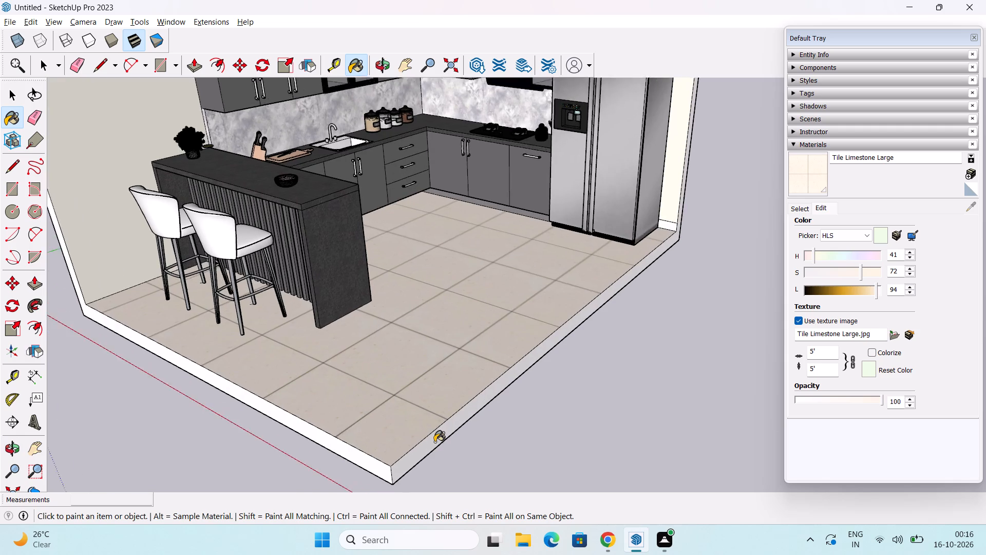
scroll(434, 442, up, 2)
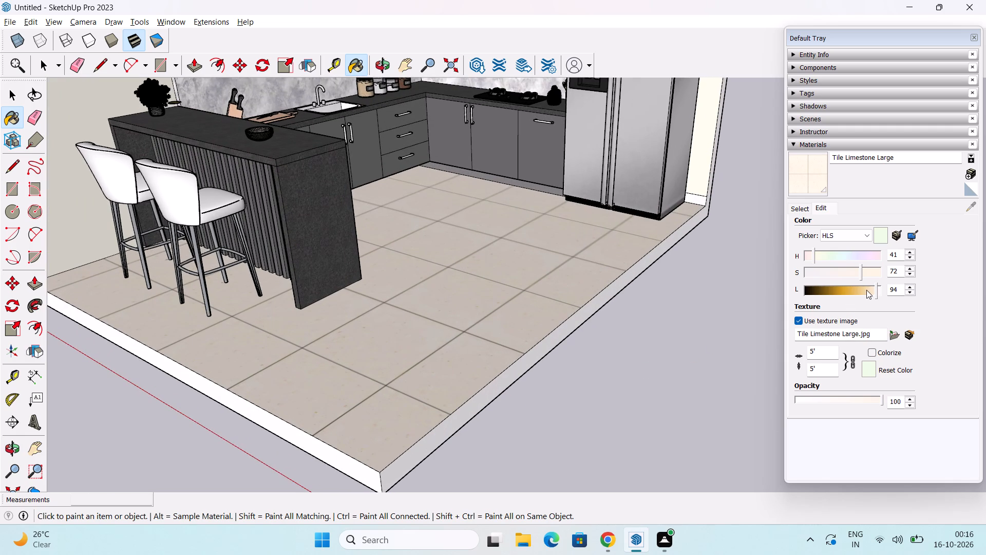
Reduce the floor tile material's saturation to 6, leave the Paint Bucket tool and check the whole kitchen.
scroll(860, 271, up, 10)
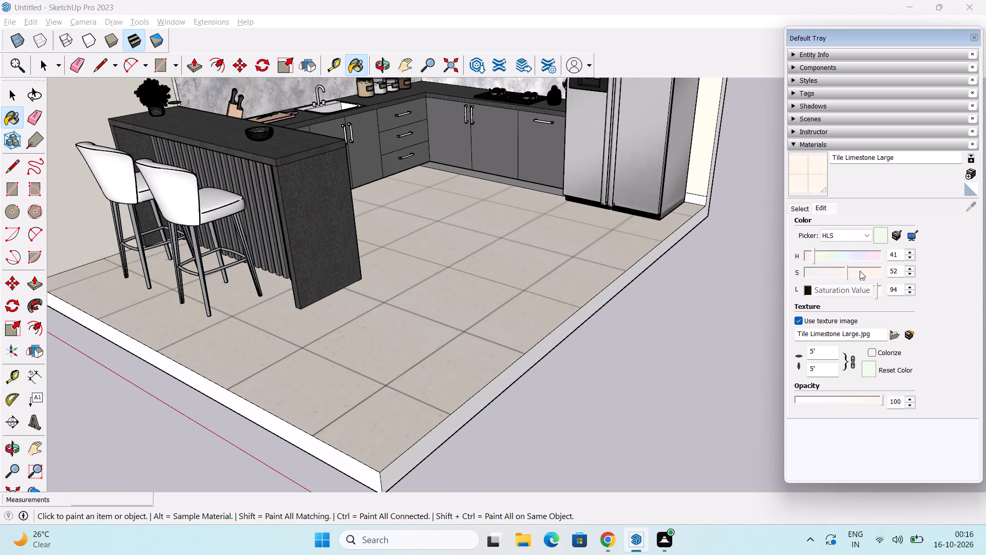
scroll(860, 271, up, 20)
scroll(864, 271, up, 3)
scroll(676, 306, down, 2)
middle_drag(630, 344, 635, 412)
scroll(635, 374, down, 3)
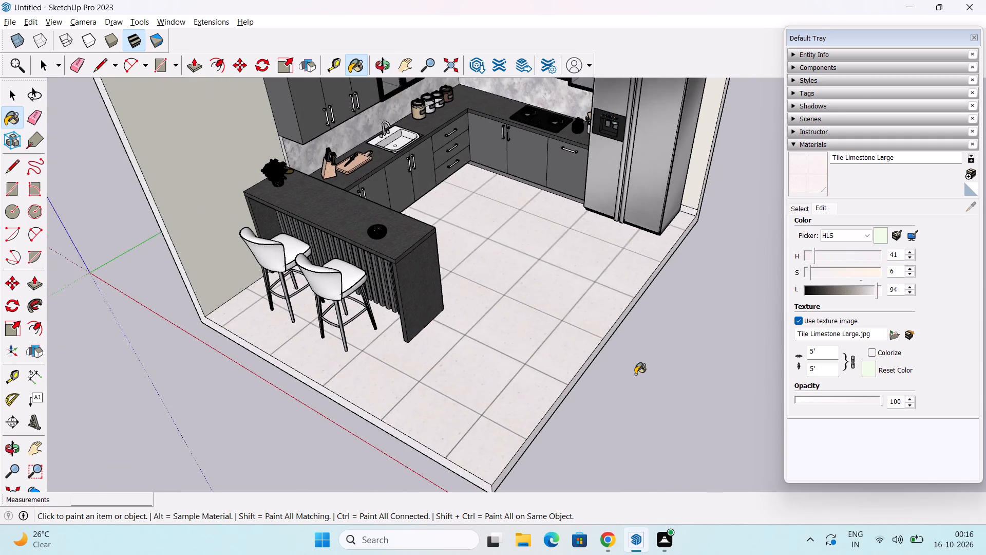
scroll(635, 374, down, 7)
key(space)
middle_drag(672, 323, 581, 369)
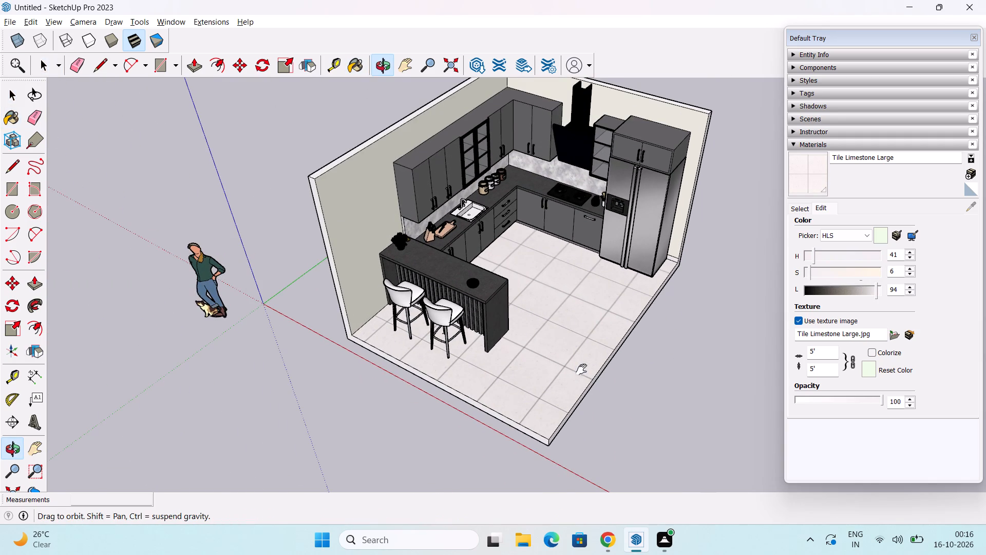
Pick 0053_Ivory from the Colors-Named materials and paint the low strip at the base of the wall beside the refrigerator.
middle_drag(581, 369, 581, 370)
middle_click(587, 355)
scroll(589, 330, up, 14)
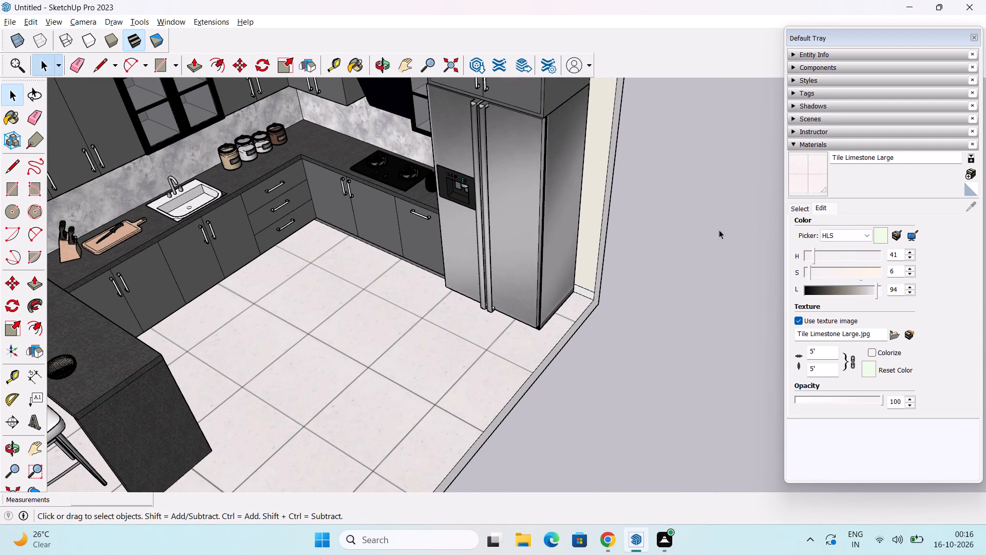
click(803, 210)
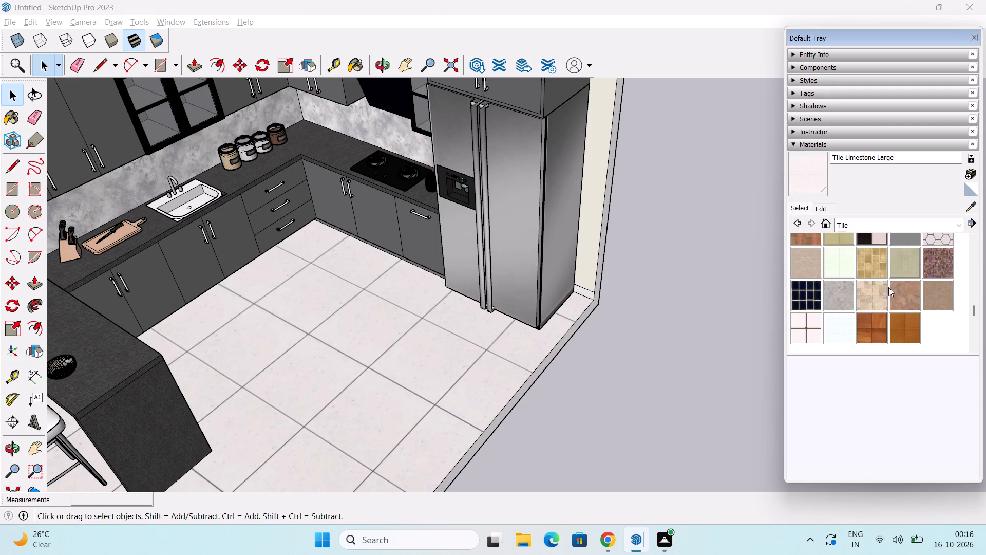
click(912, 223)
scroll(878, 274, up, 3)
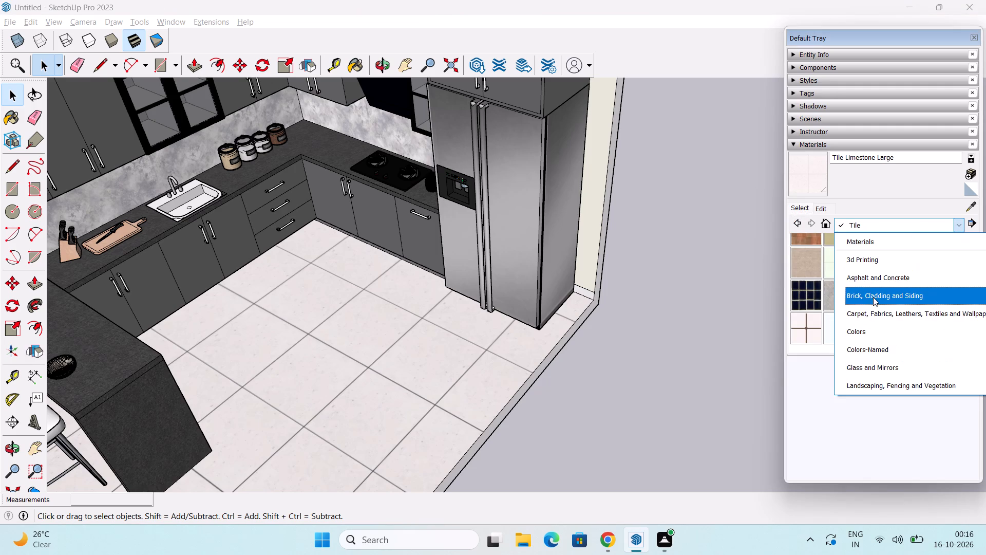
click(898, 347)
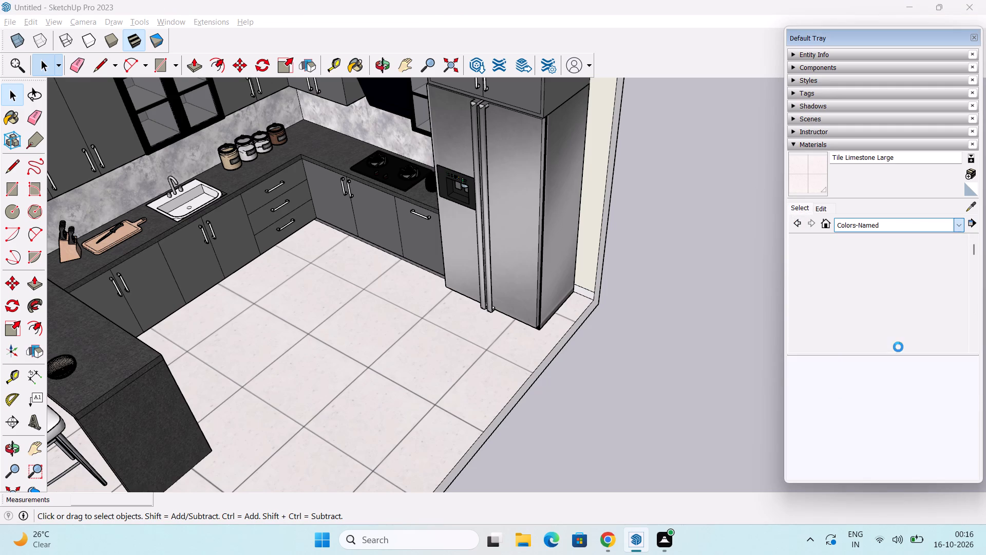
scroll(883, 277, down, 10)
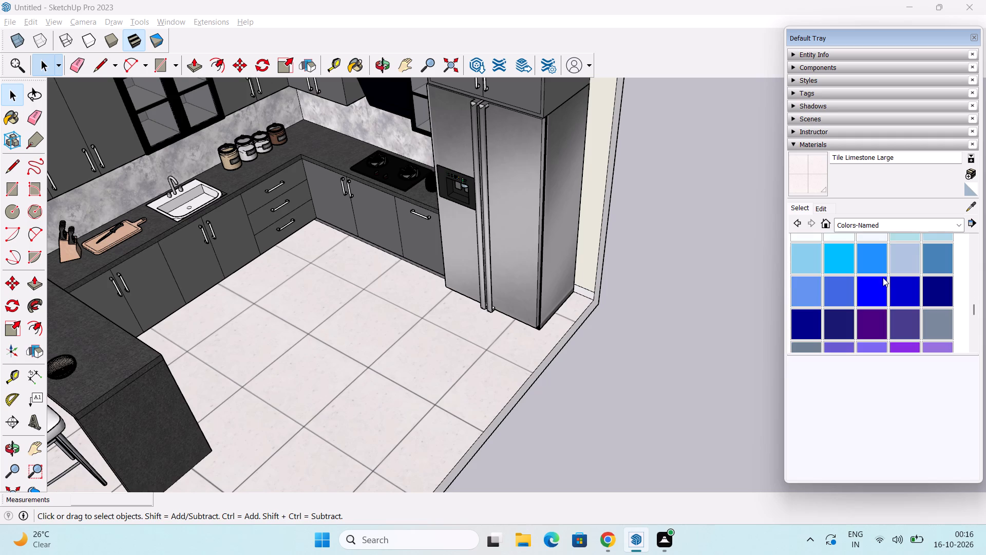
scroll(891, 276, down, 4)
scroll(891, 276, up, 10)
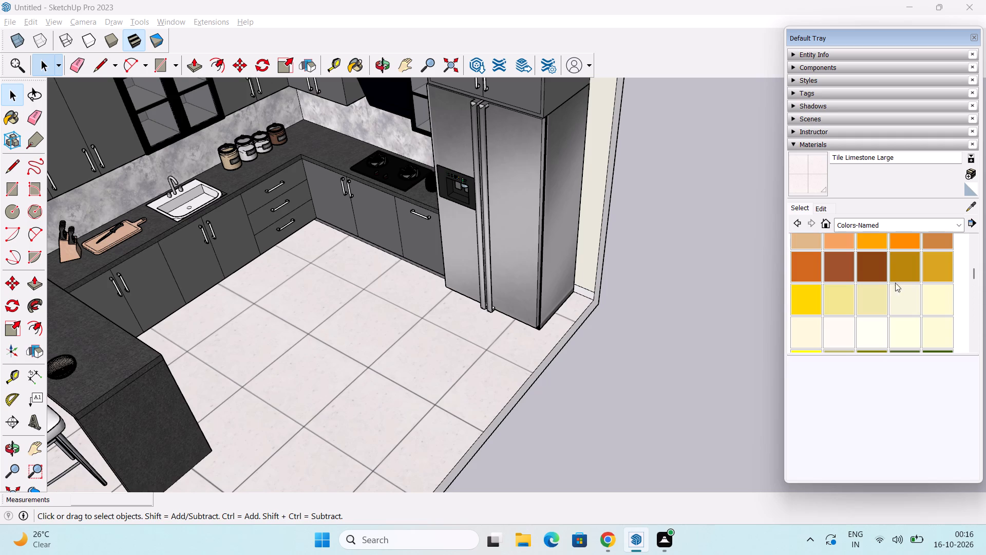
click(880, 327)
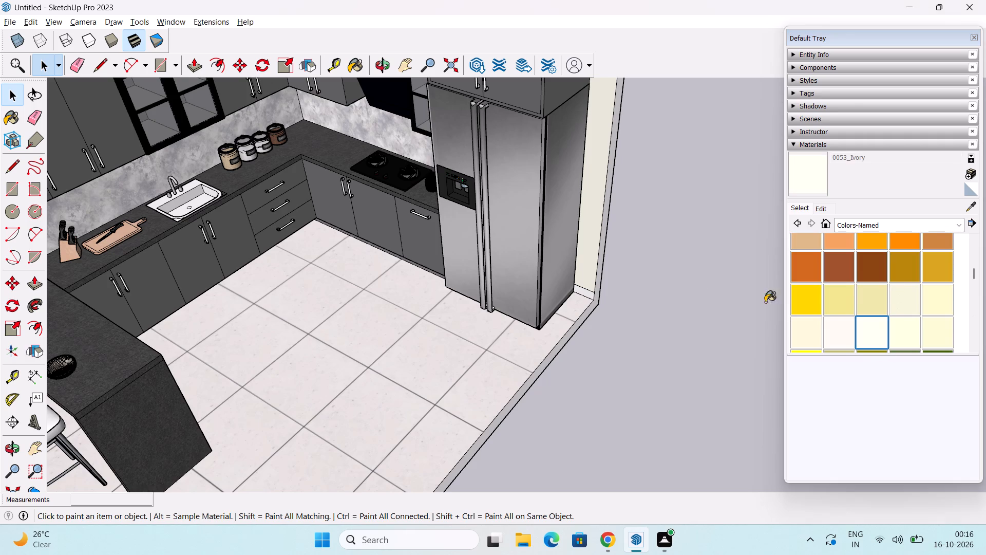
scroll(616, 275, up, 6)
click(586, 302)
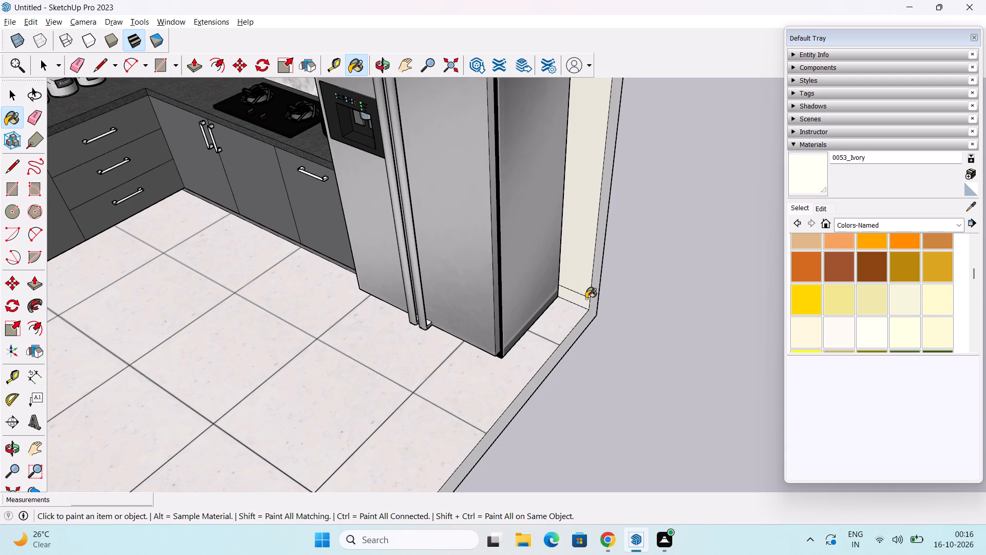
Check the painted walls and tiled floor across the whole kitchen and leave the Paint Bucket tool.
scroll(586, 298, down, 11)
shift+middle_drag(591, 263, 612, 329)
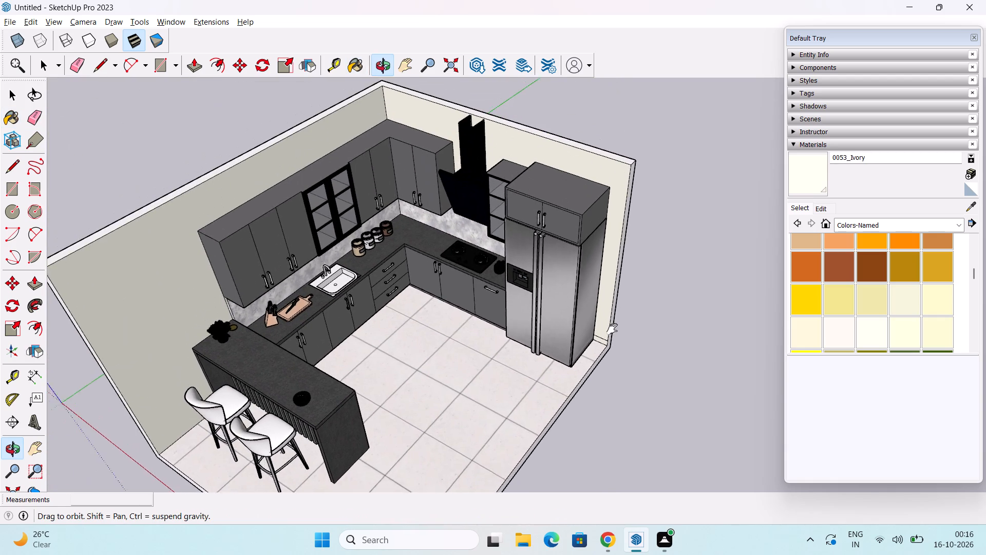
shift+middle_drag(612, 329, 616, 340)
scroll(542, 235, down, 2)
shift+middle_drag(537, 251, 545, 234)
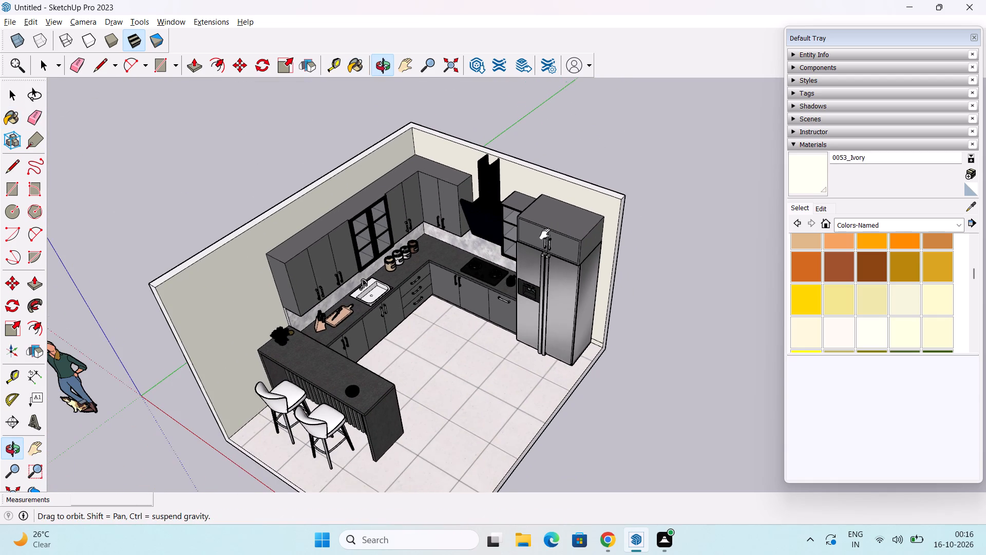
shift+middle_drag(545, 234, 540, 267)
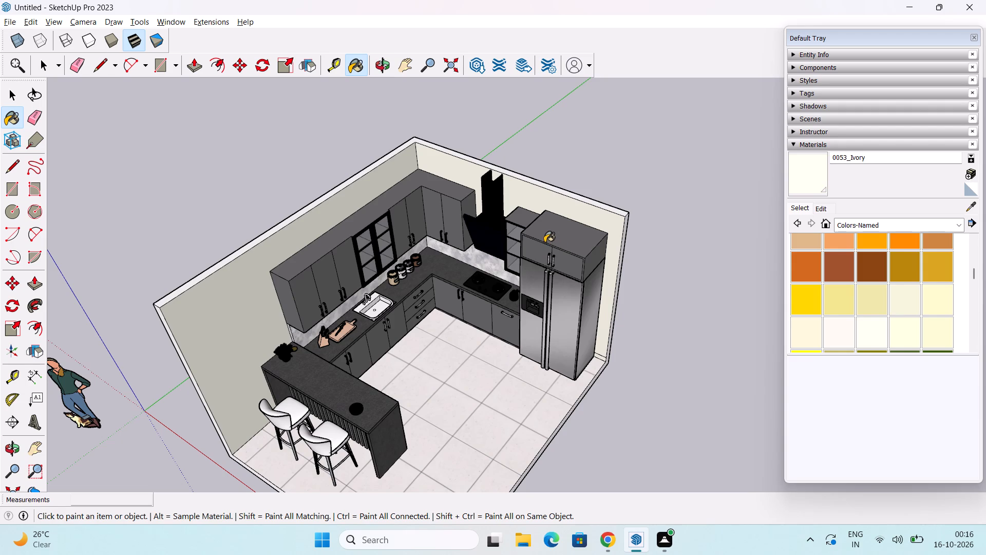
middle_drag(518, 272, 517, 246)
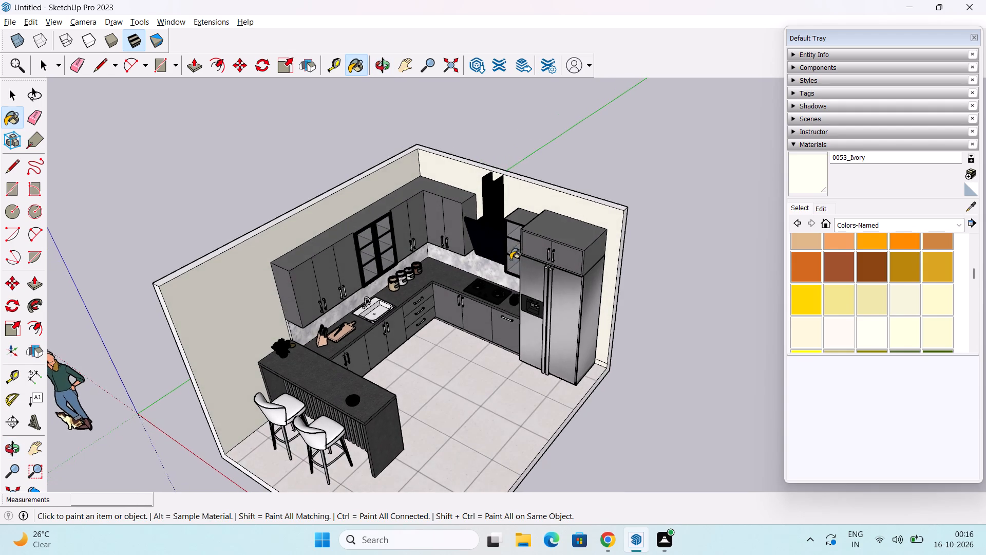
scroll(495, 279, up, 3)
key(space)
scroll(499, 272, down, 4)
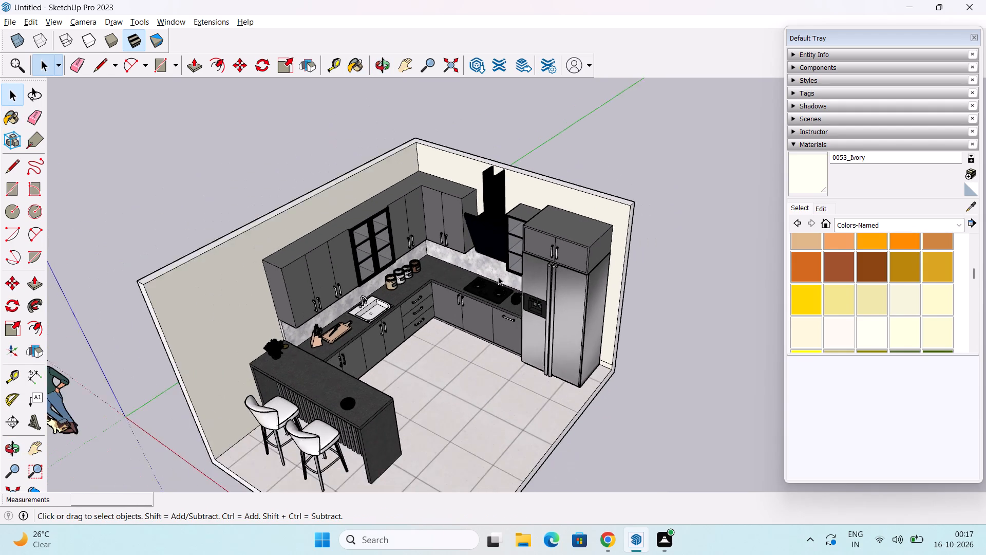
scroll(498, 276, down, 1)
shift+middle_drag(497, 280, 509, 253)
middle_drag(511, 276, 523, 302)
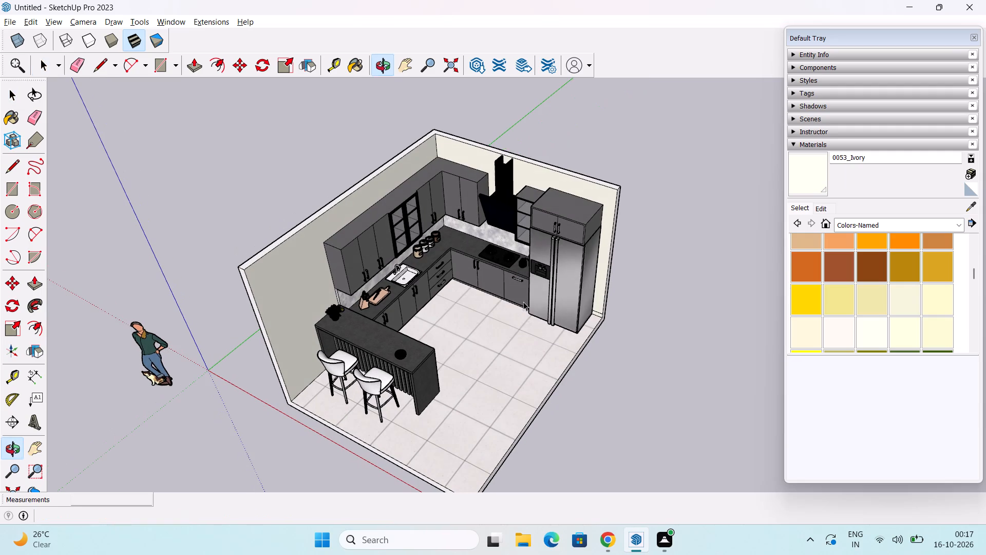
Make a group of all the connected room and cabinet geometry, starting from the wall behind the bar stools.
triple_click(287, 277)
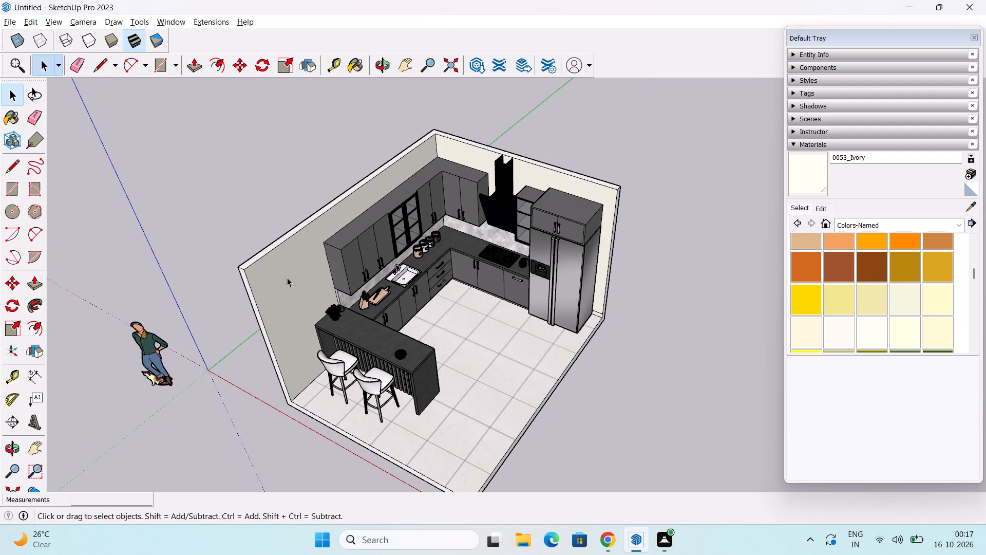
right_click(287, 277)
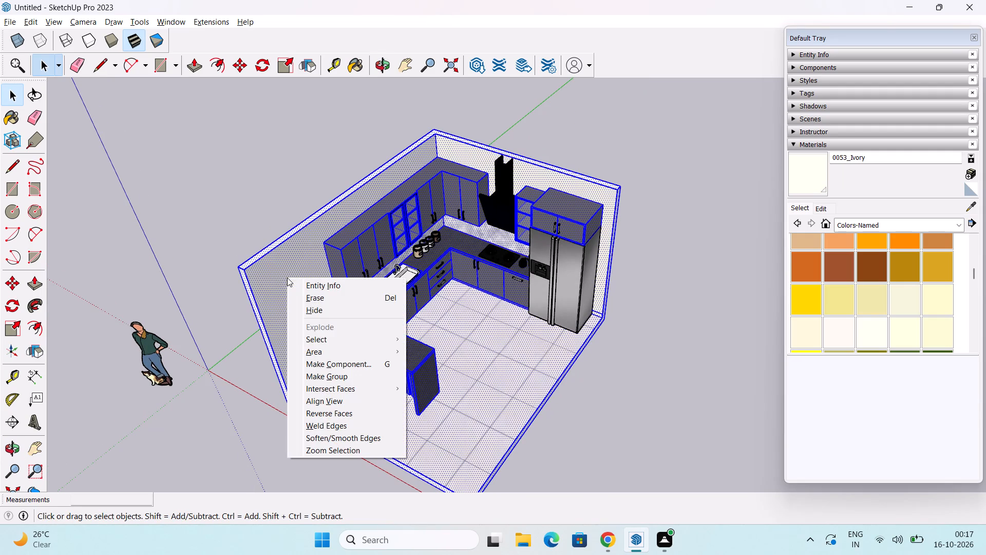
click(367, 376)
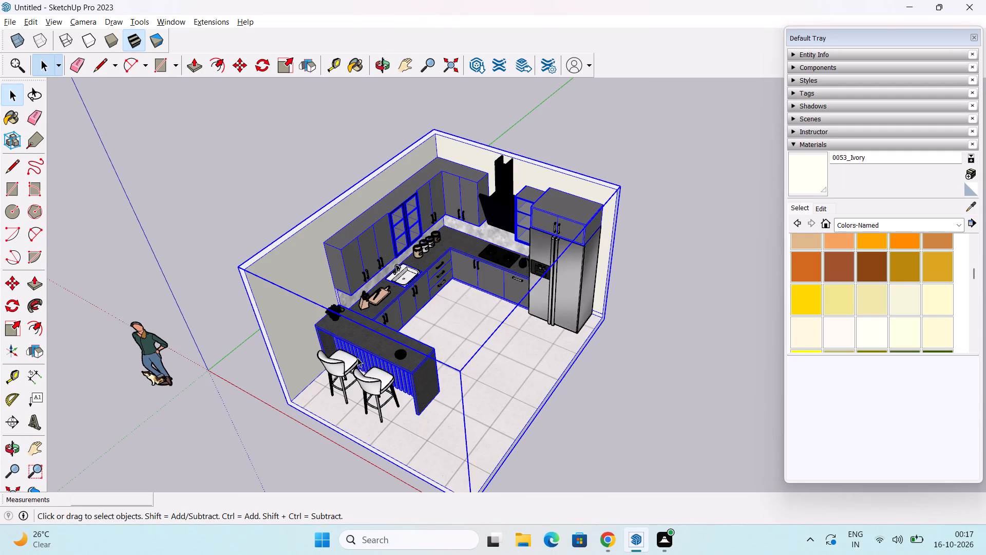
click(261, 196)
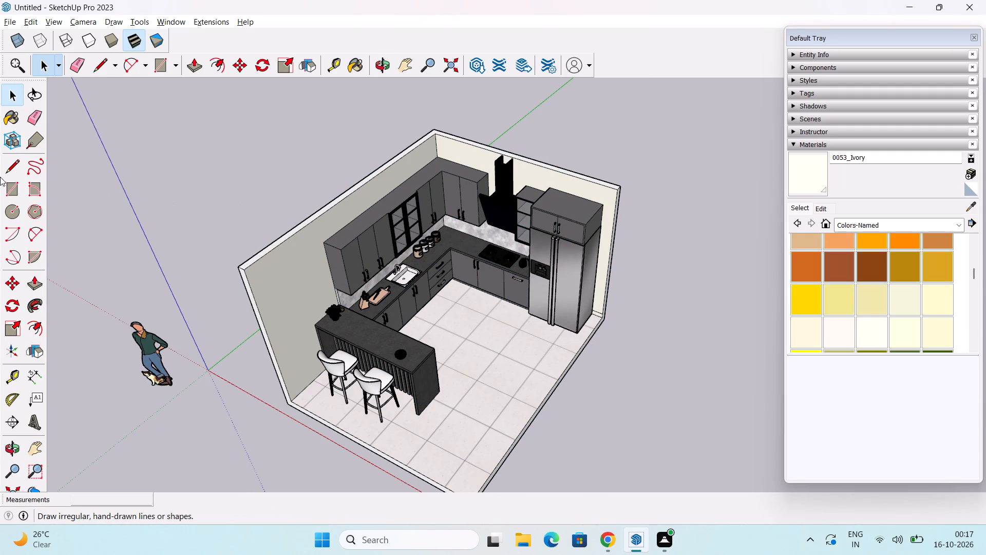
Draw a 16' by 12' 7" ceiling rectangle between the opposite outer corners of the wall tops.
click(9, 190)
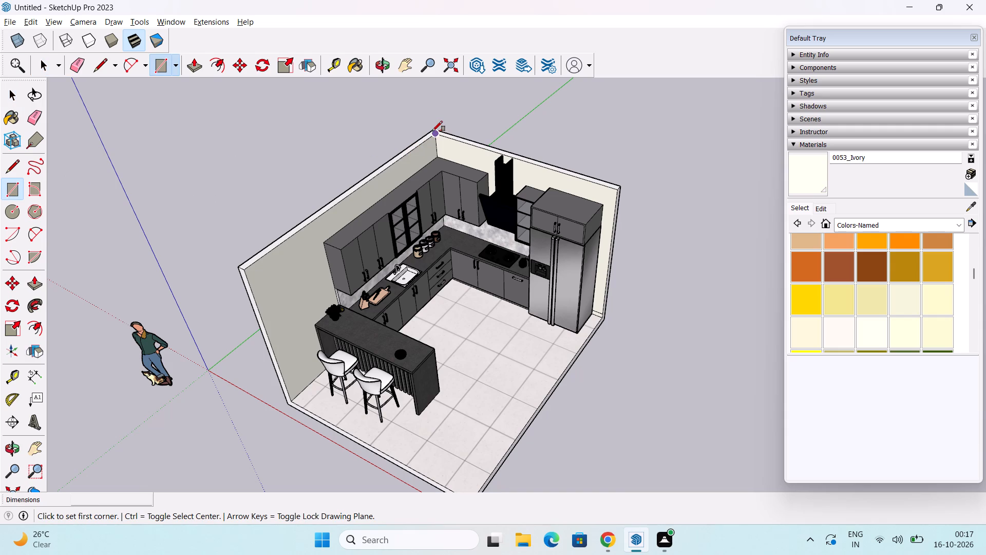
click(620, 186)
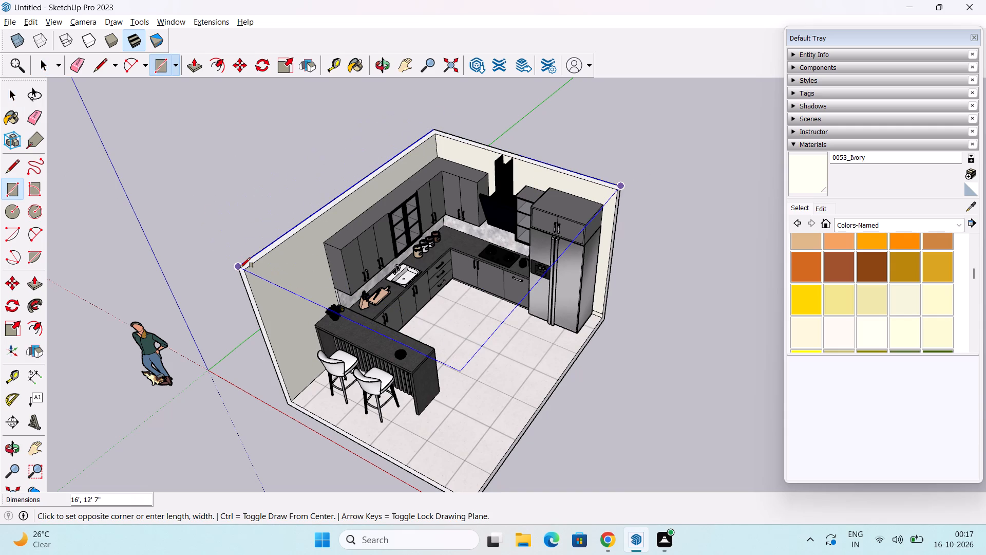
click(240, 268)
key(space)
Extrude the ceiling rectangle 6" with Push/Pull to form a slab over the walls.
key(p)
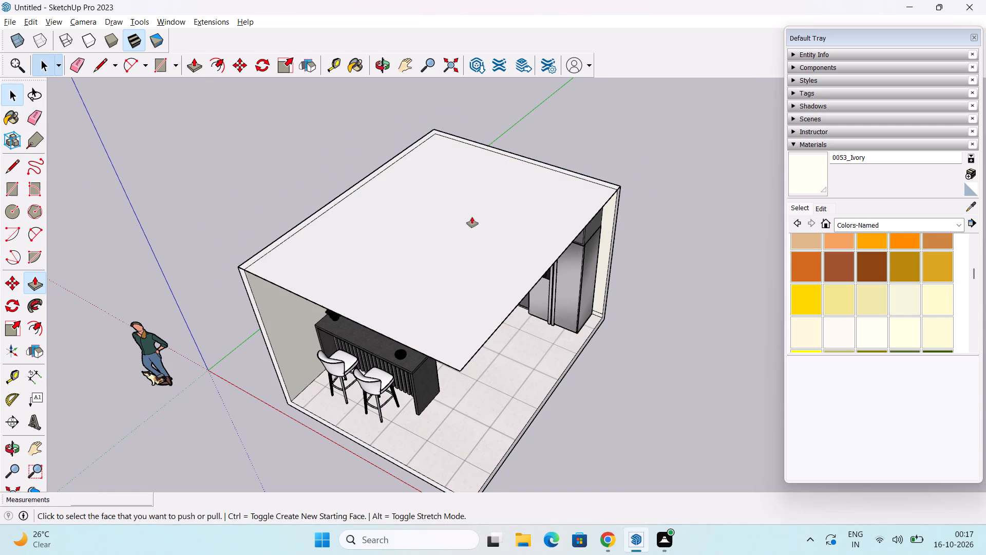
click(472, 218)
text(6")
key(Return)
key(space)
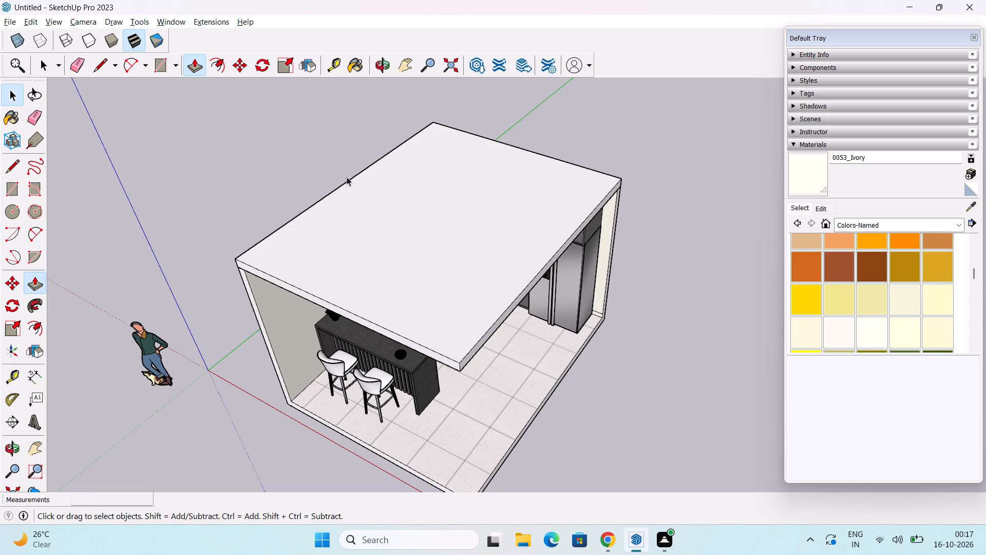
Paint the ceiling slab's top, its edges on the refrigerator side and the adjoining wall with 0053_Ivory.
middle_drag(289, 168, 103, 325)
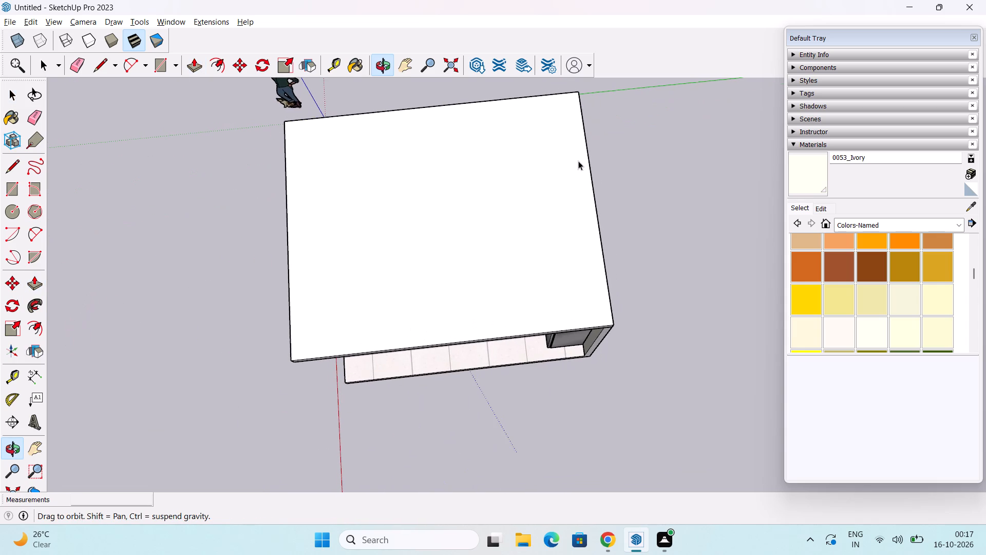
click(800, 174)
click(474, 214)
middle_drag(554, 273, 483, 216)
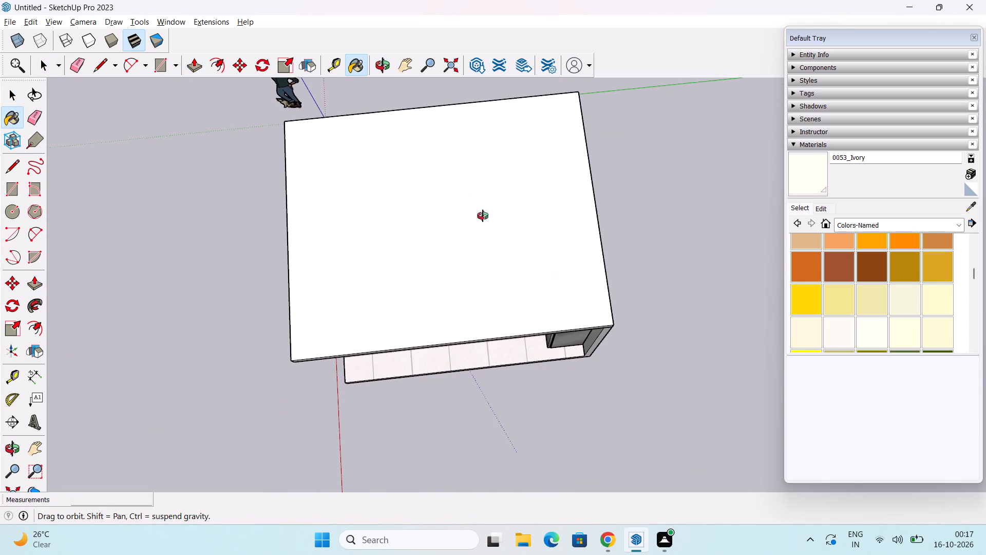
middle_drag(483, 216, 325, 76)
middle_drag(458, 216, 447, 195)
scroll(504, 217, up, 9)
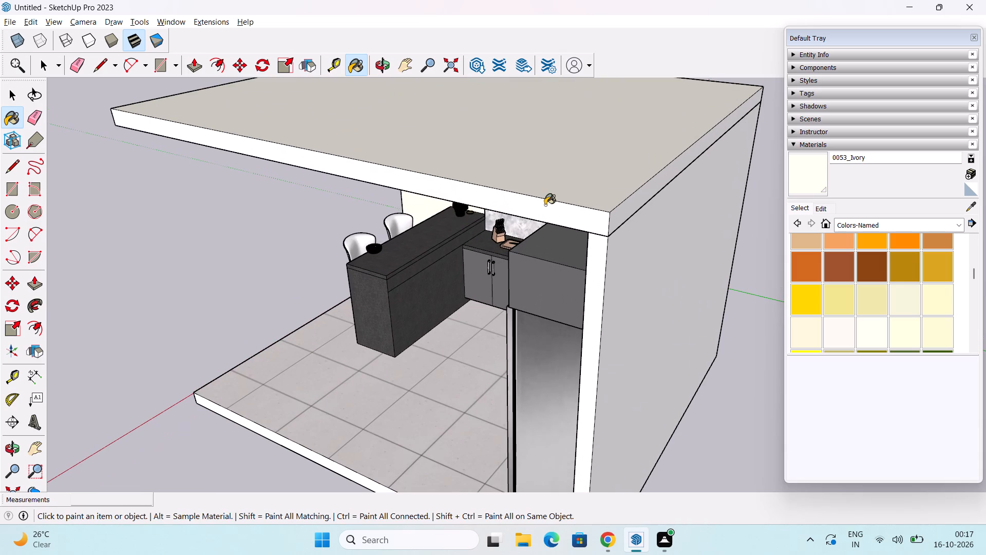
drag(545, 208, 551, 207)
click(630, 204)
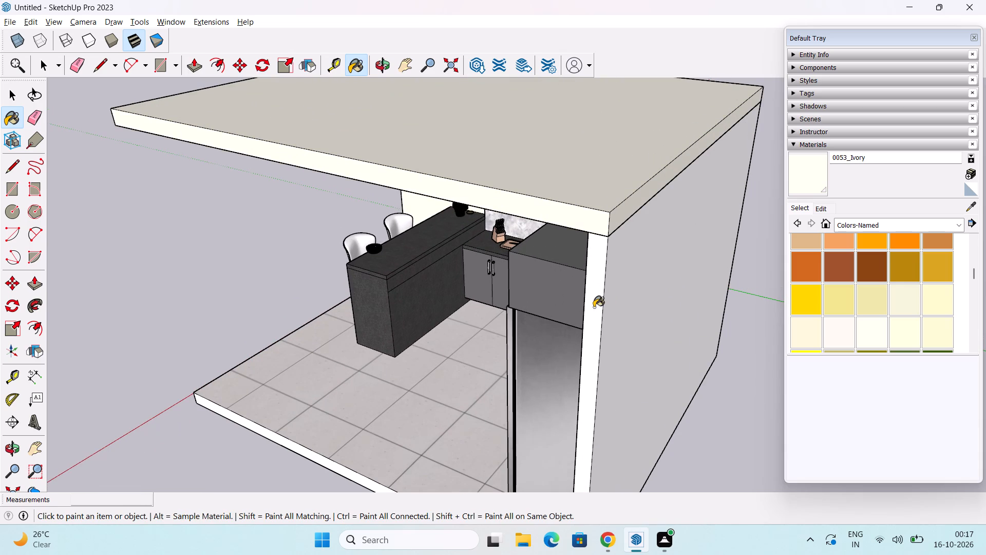
click(594, 307)
click(680, 302)
Paint the ceiling's remaining faces and slab edges and the opposite wall's exposed end with 0053_Ivory.
middle_drag(581, 328, 682, 301)
middle_drag(519, 330, 525, 326)
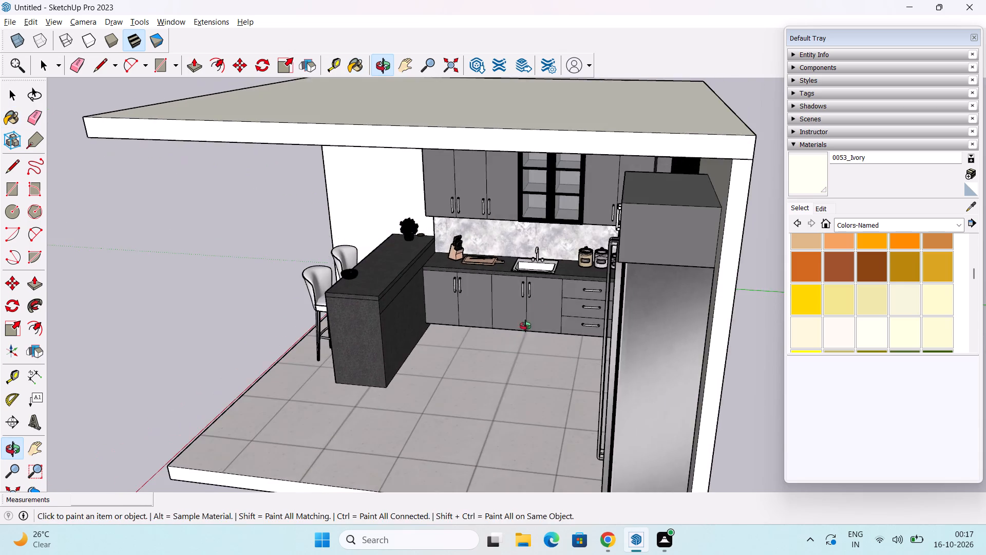
middle_drag(525, 326, 634, 243)
middle_drag(545, 280, 554, 369)
middle_drag(528, 361, 618, 249)
click(570, 171)
scroll(570, 172, down, 3)
middle_drag(491, 211, 682, 243)
middle_drag(471, 248, 565, 285)
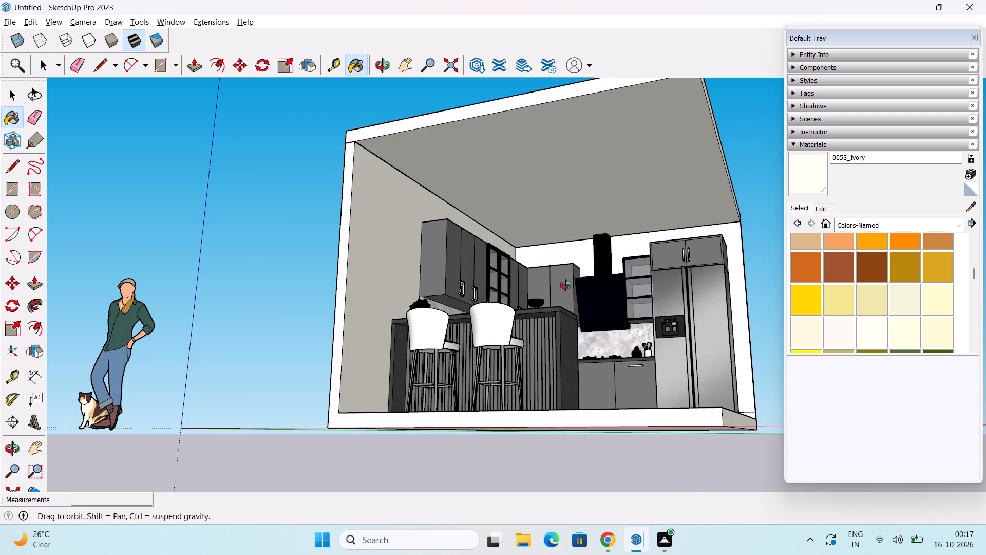
middle_drag(565, 285, 720, 338)
middle_drag(562, 279, 635, 299)
scroll(589, 235, up, 2)
click(621, 208)
shift+middle_drag(659, 256, 554, 299)
click(606, 247)
click(538, 318)
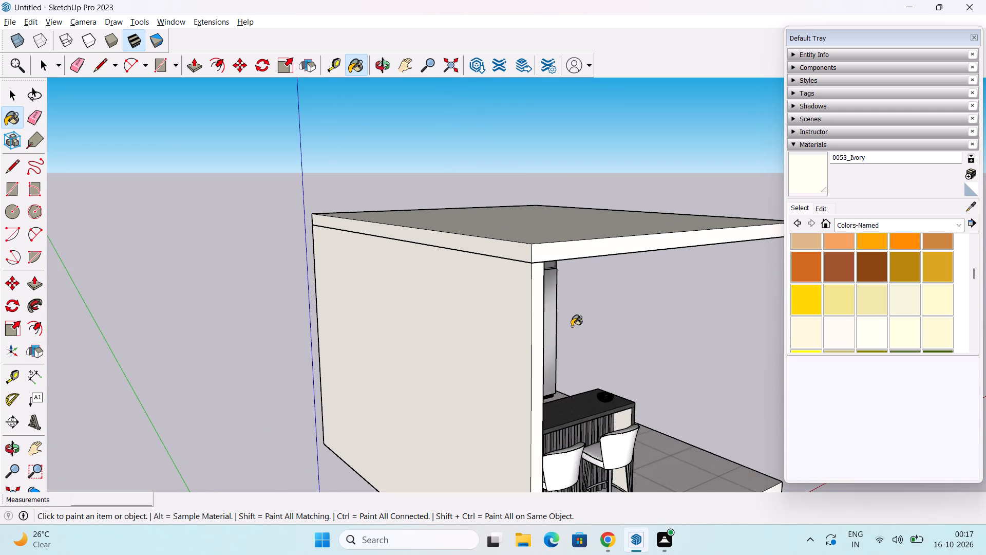
Examine the ceiling's underside and the kitchen interior from the open front, leaving the Paint Bucket tool.
scroll(589, 329, down, 3)
shift+middle_drag(591, 338, 476, 314)
middle_drag(550, 323, 449, 282)
middle_drag(515, 282, 396, 206)
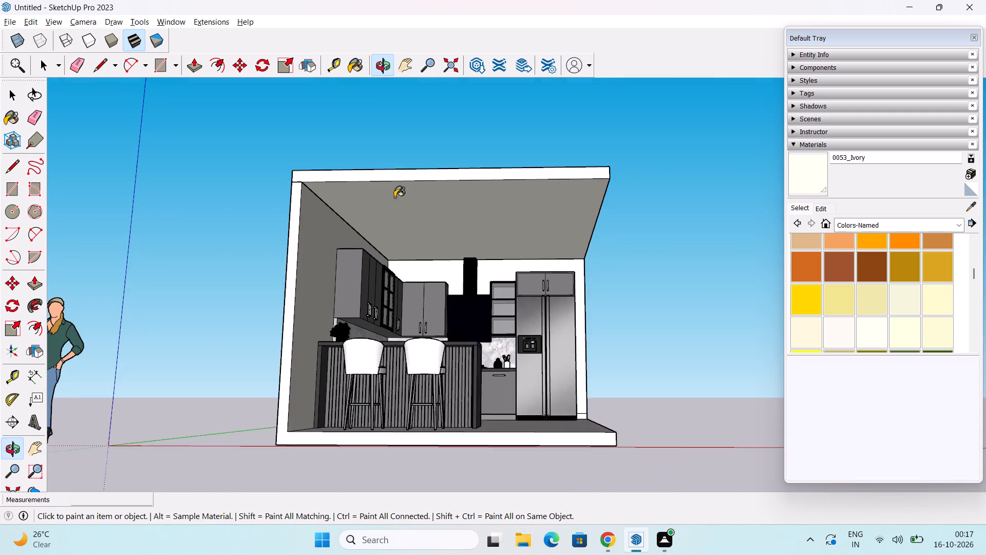
scroll(415, 203, up, 9)
key(space)
middle_drag(438, 230, 351, 179)
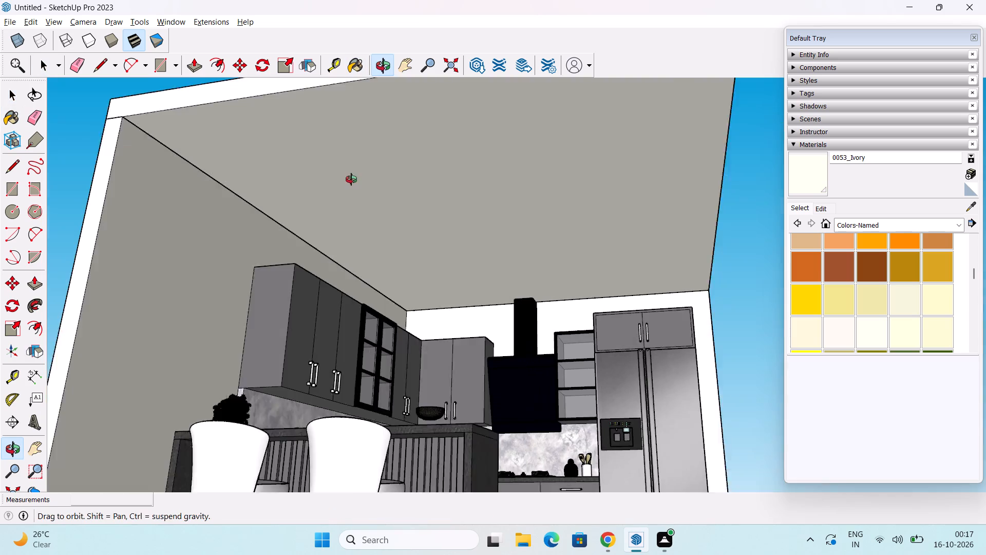
middle_drag(351, 179, 351, 179)
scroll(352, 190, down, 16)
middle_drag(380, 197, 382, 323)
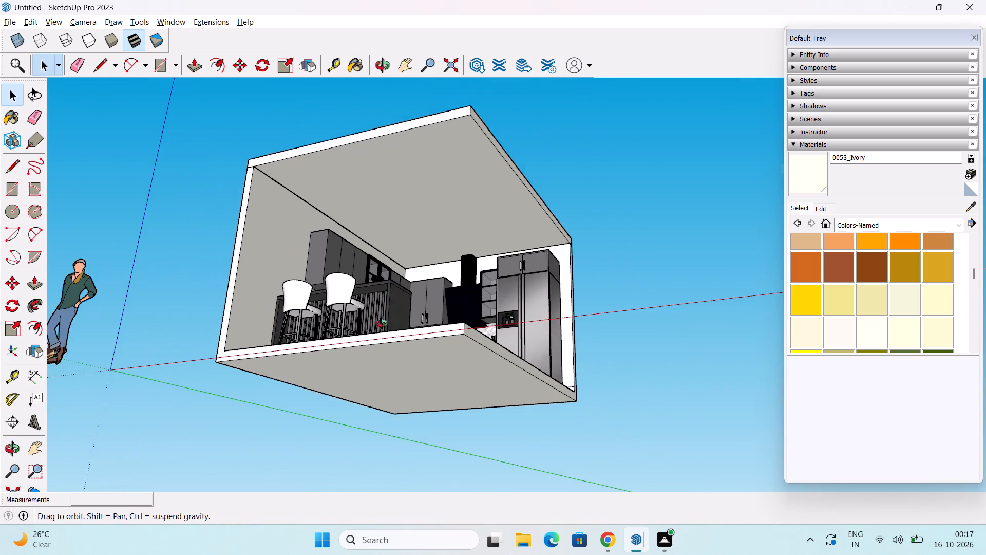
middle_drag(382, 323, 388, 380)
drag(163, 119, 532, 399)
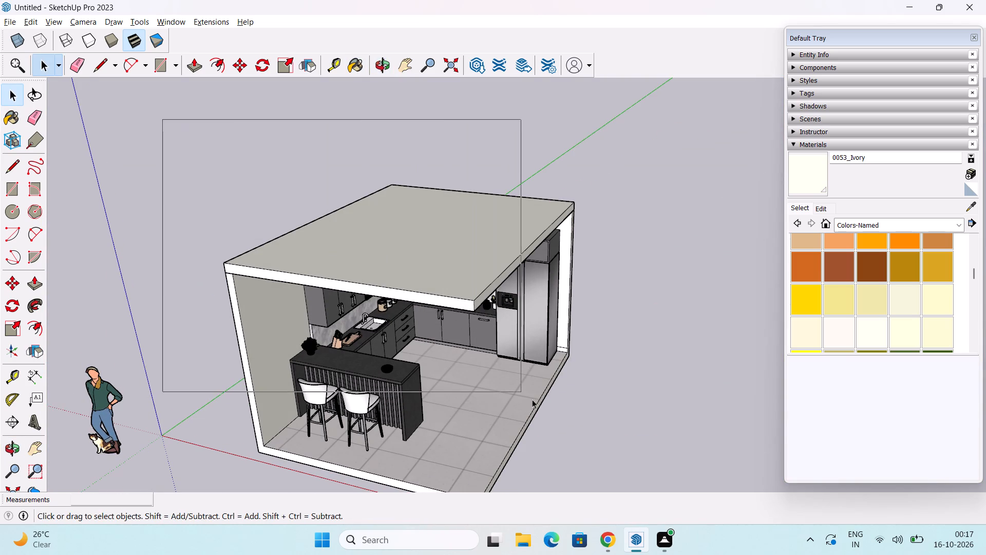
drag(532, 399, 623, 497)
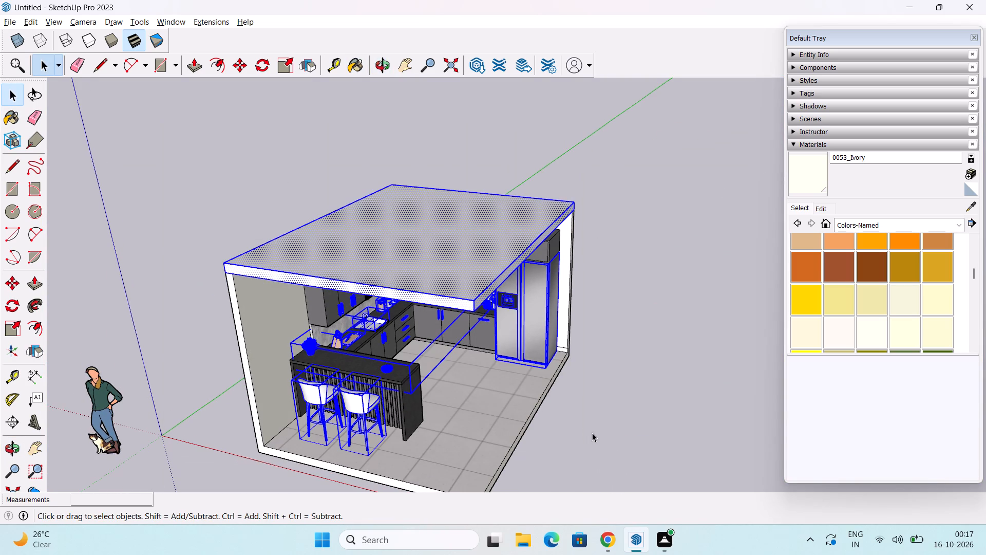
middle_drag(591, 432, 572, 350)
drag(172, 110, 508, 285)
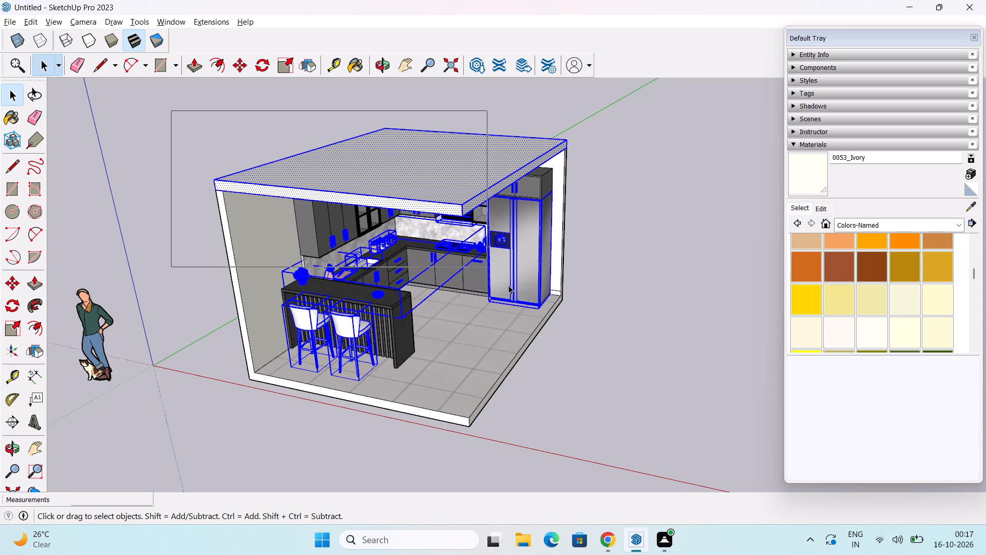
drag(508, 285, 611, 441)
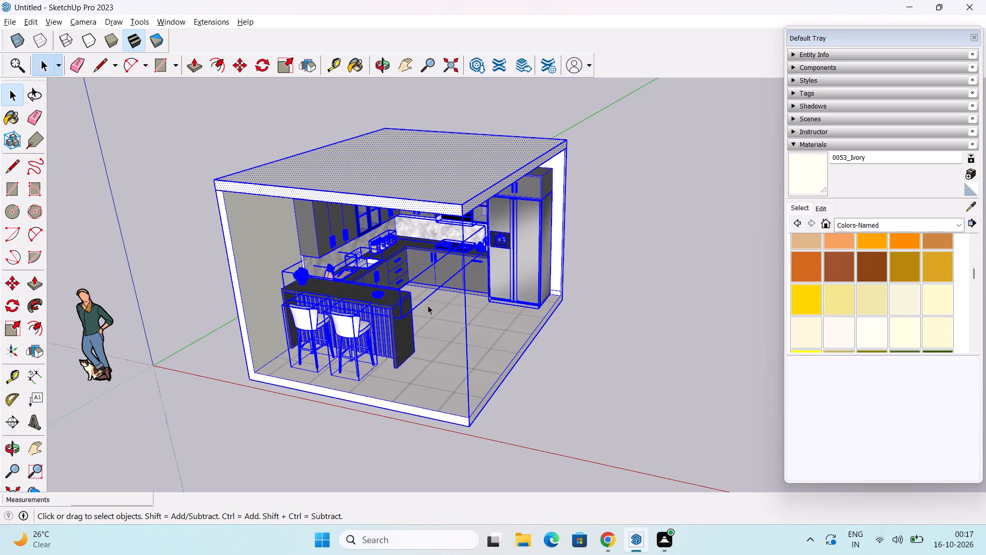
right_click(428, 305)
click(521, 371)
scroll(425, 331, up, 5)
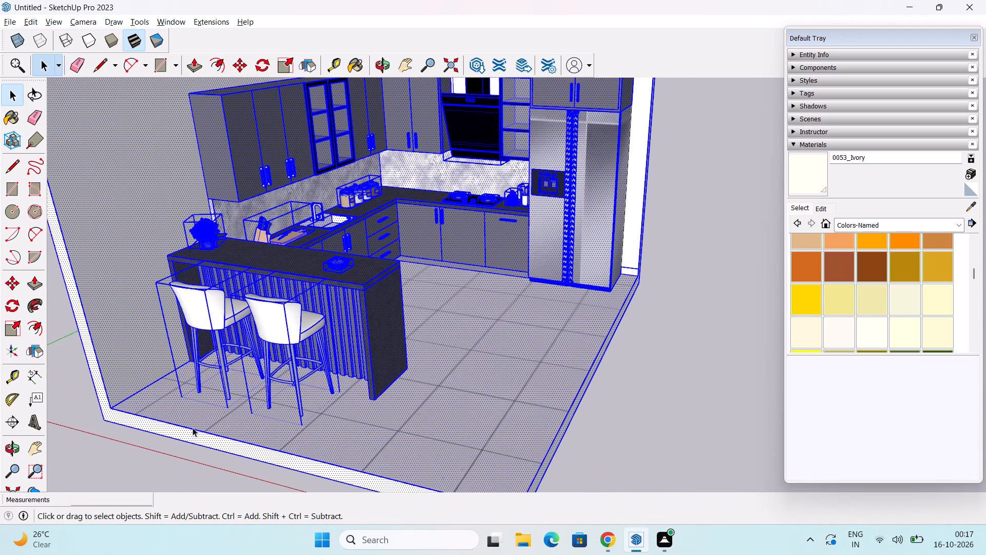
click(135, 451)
Offset the boundary of the ceiling's underside 2' inward to outline a central rectangular panel.
scroll(308, 355, down, 1)
shift+middle_drag(308, 355, 311, 375)
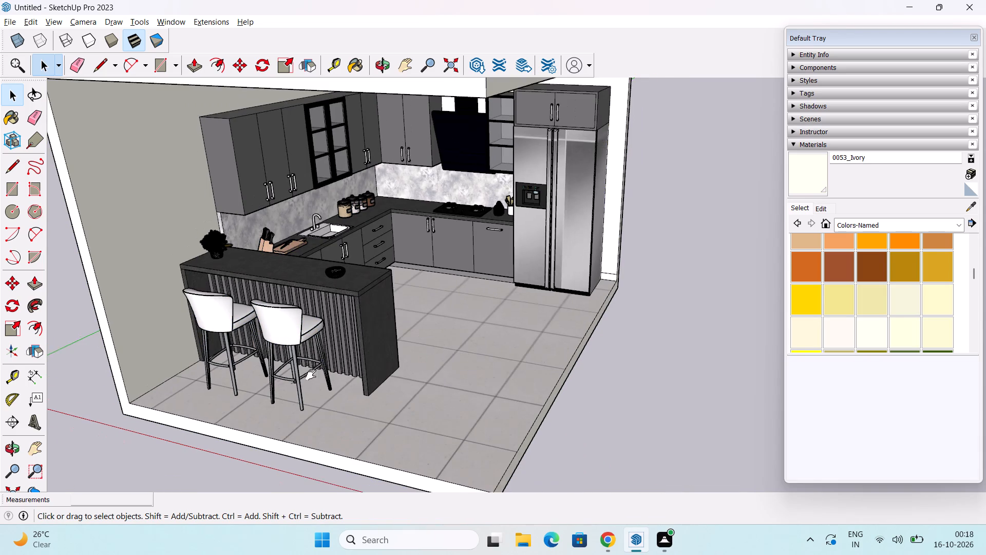
shift+middle_drag(311, 375, 328, 441)
middle_drag(348, 403, 363, 337)
shift+middle_drag(363, 336, 364, 369)
click(28, 327)
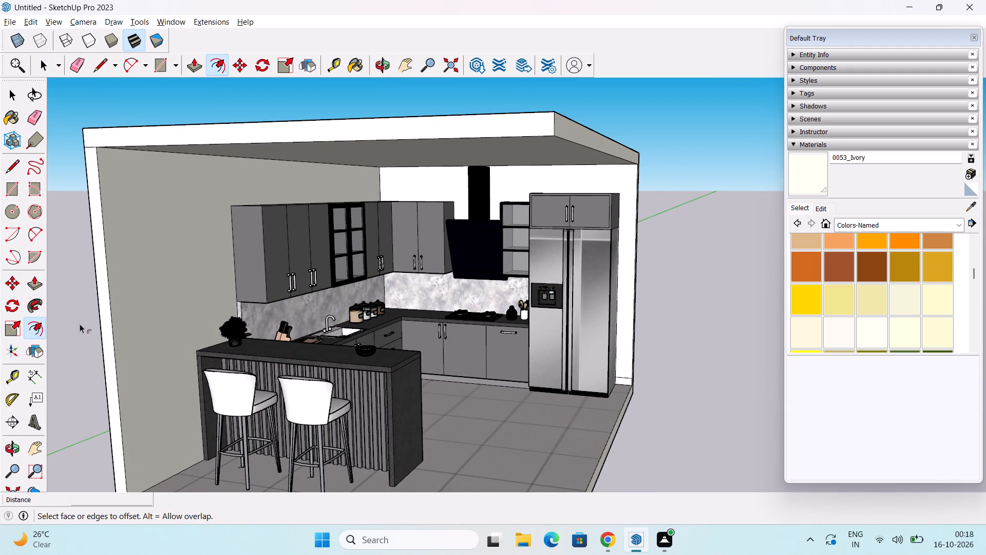
middle_drag(93, 304, 199, 220)
middle_drag(213, 221, 141, 314)
click(242, 162)
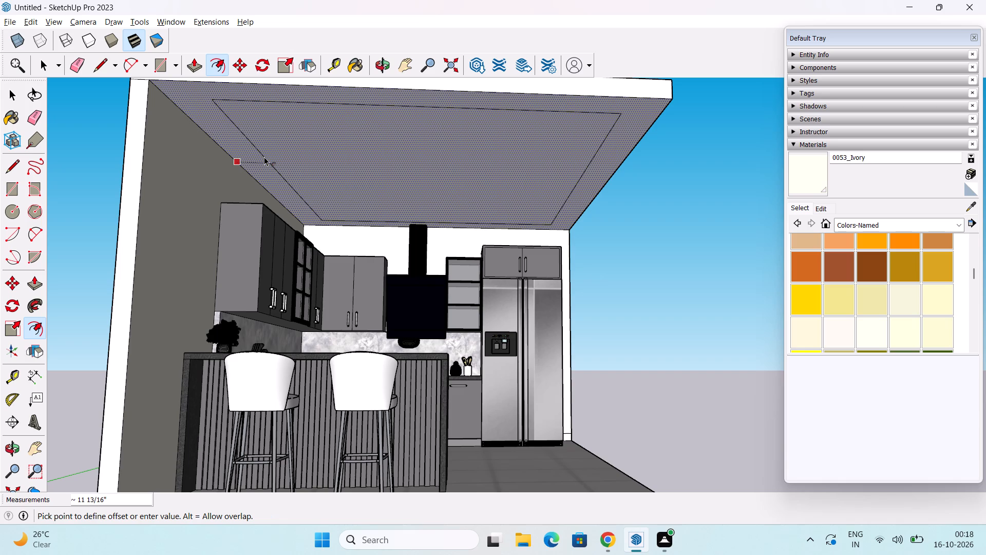
text(2')
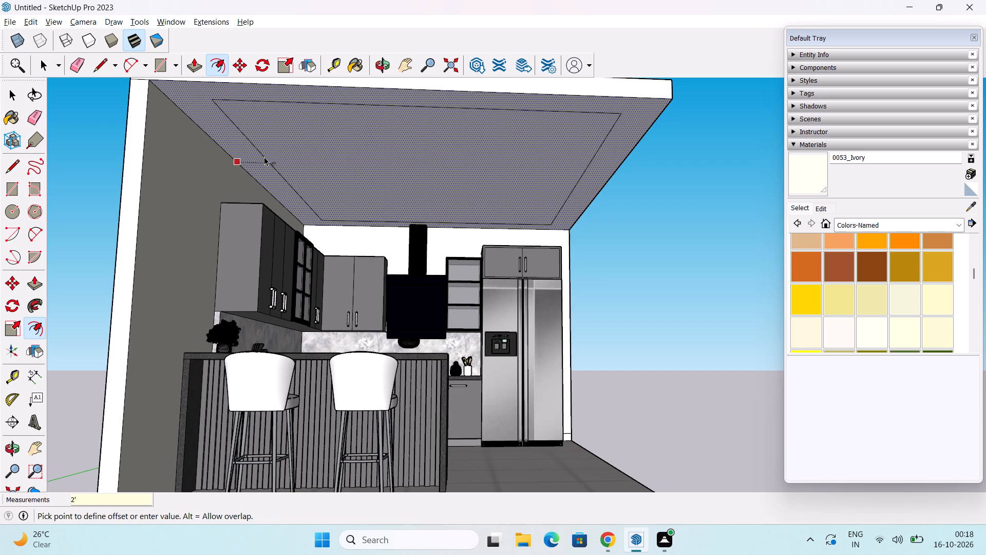
key(Return)
key(space)
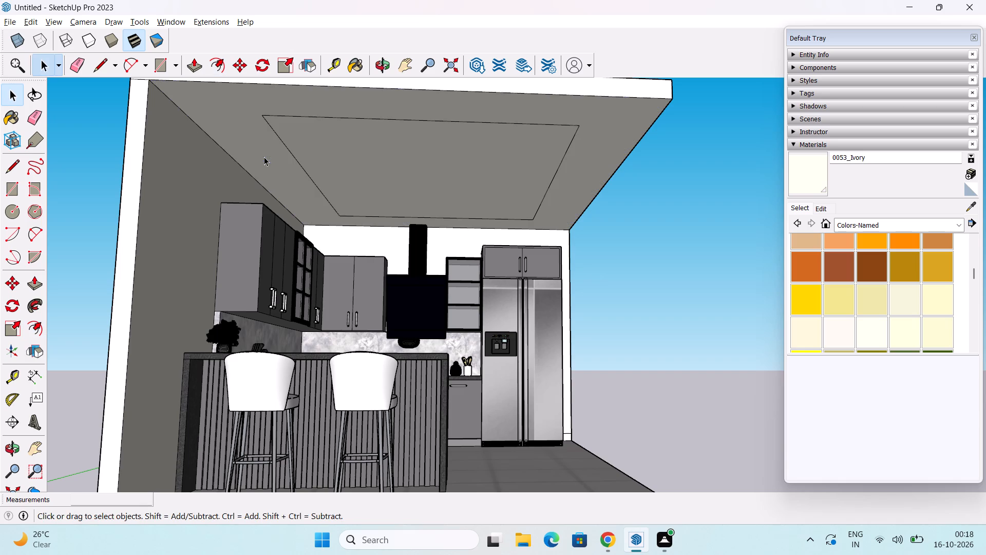
Push the offset rectangle 4" up into the ceiling slab with Push/Pull to form a recessed tray.
middle_drag(264, 157, 238, 165)
key(p)
click(377, 176)
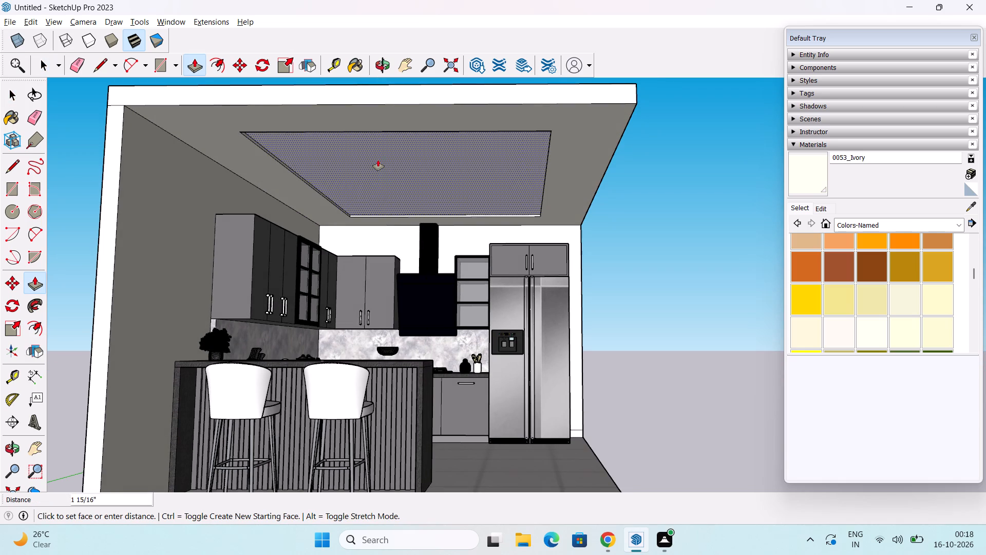
text(4")
key(Return)
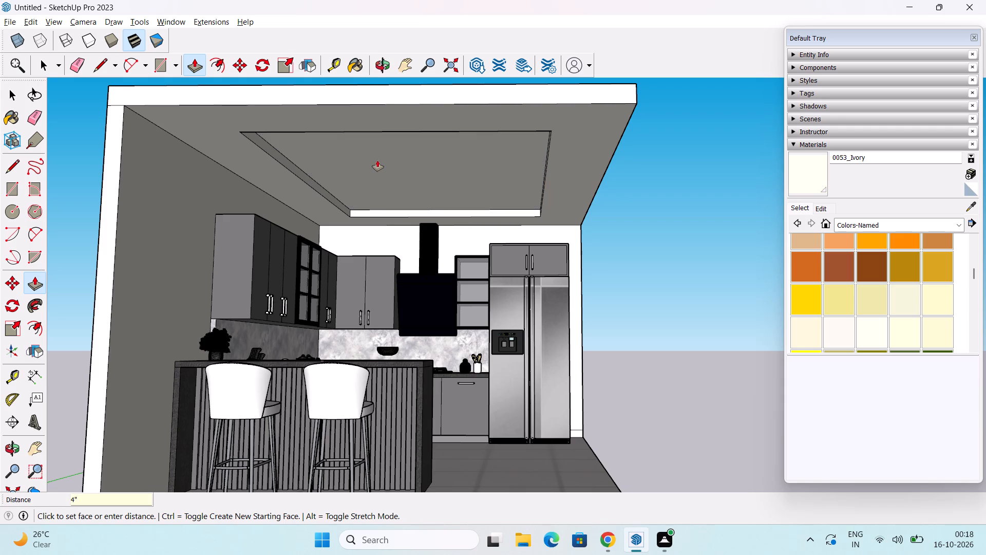
middle_drag(377, 161, 293, 186)
key(space)
click(689, 388)
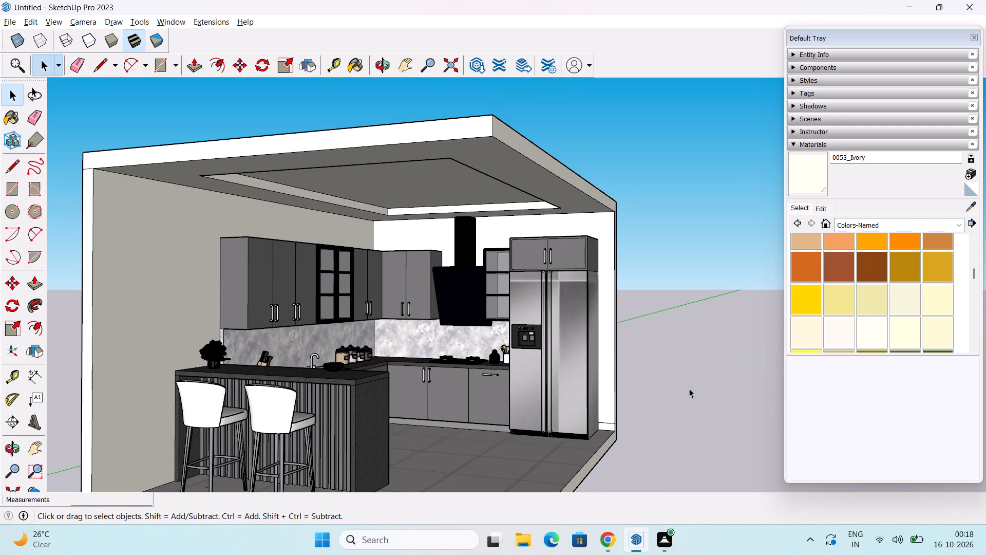
Examine the recessed ceiling and the kitchen interior from several angles, ending at a low view from the open corner.
middle_drag(496, 353, 384, 358)
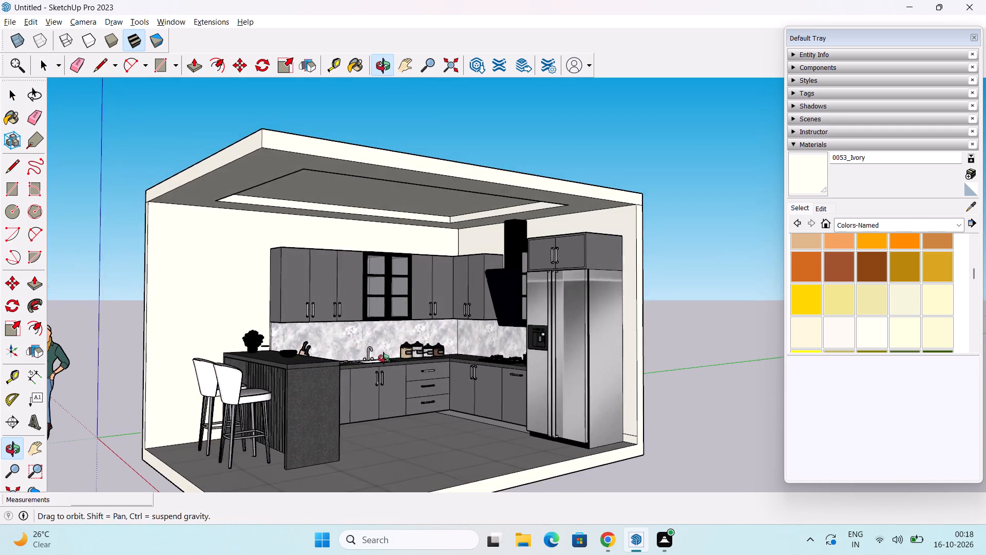
middle_drag(384, 358, 503, 396)
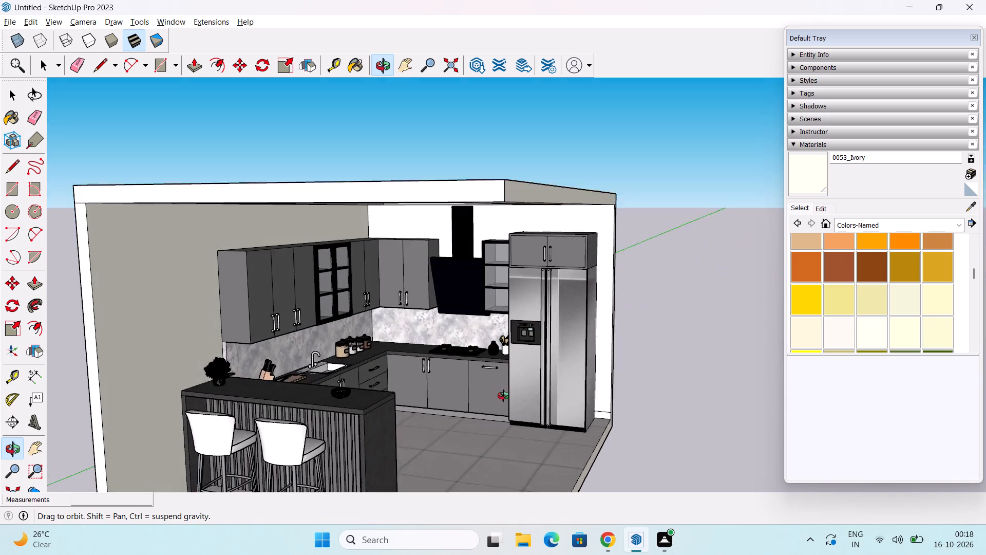
middle_drag(503, 396, 479, 349)
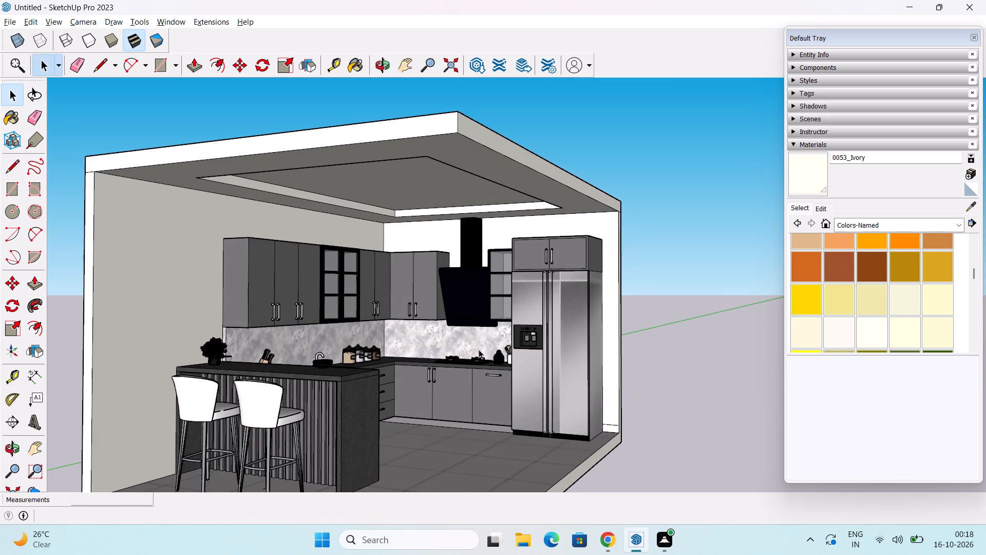
middle_drag(510, 369, 487, 379)
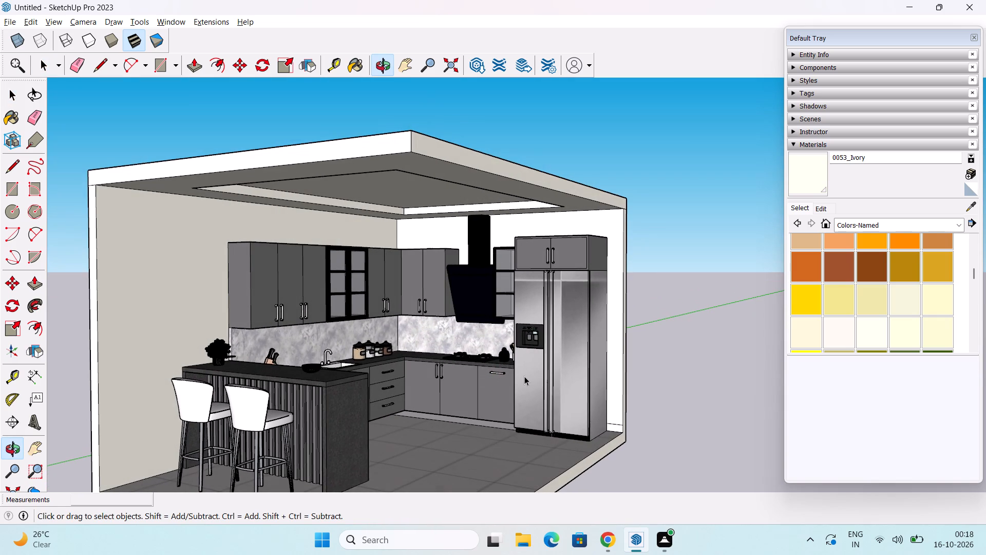
scroll(524, 376, up, 1)
middle_drag(522, 383, 451, 386)
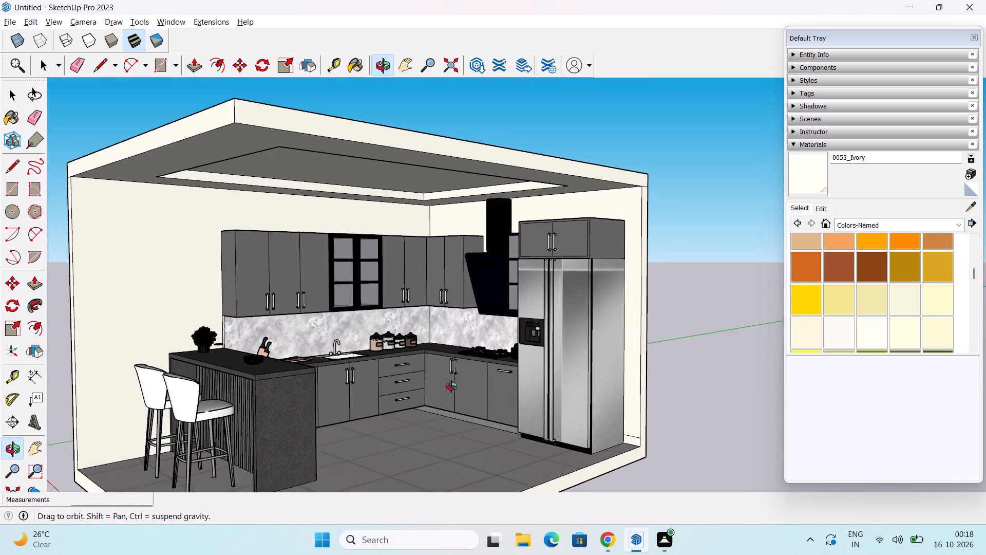
middle_drag(451, 386, 451, 378)
shift+middle_drag(449, 372, 542, 394)
middle_drag(542, 394, 540, 356)
middle_drag(539, 363, 540, 344)
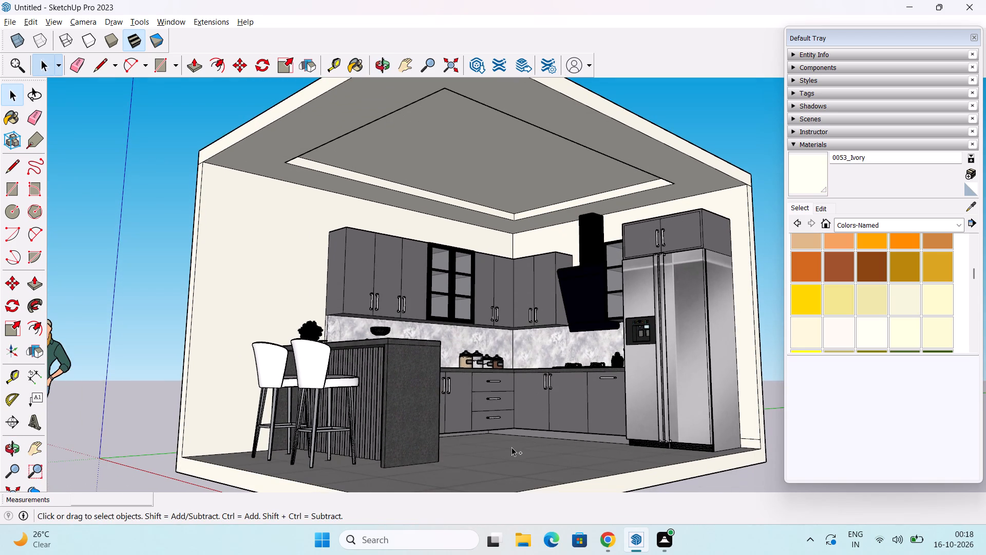
Save the model on the Desktop as a SketchUp file named CANTER CADD 3.7 KITCHEN.
key(ctrl+s)
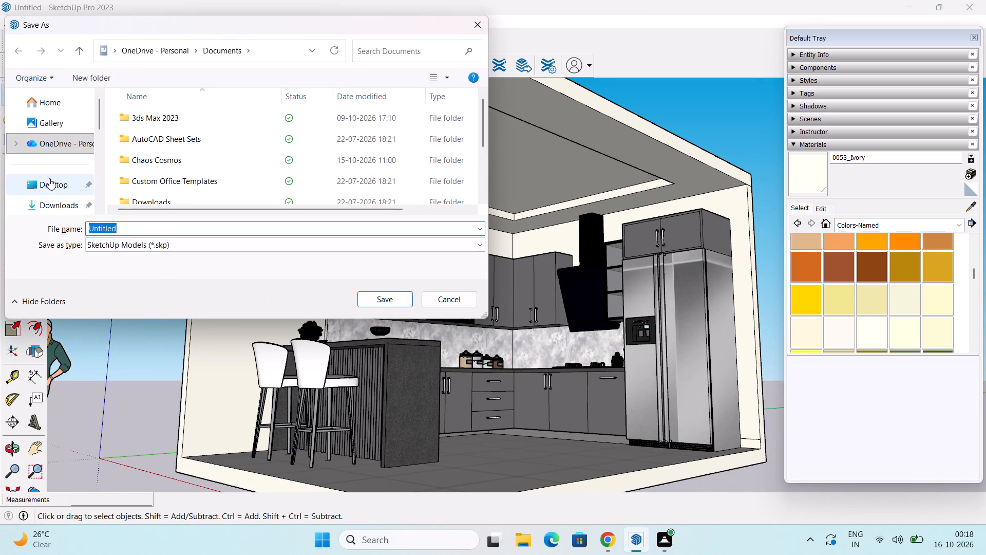
click(55, 186)
click(151, 254)
key(c)
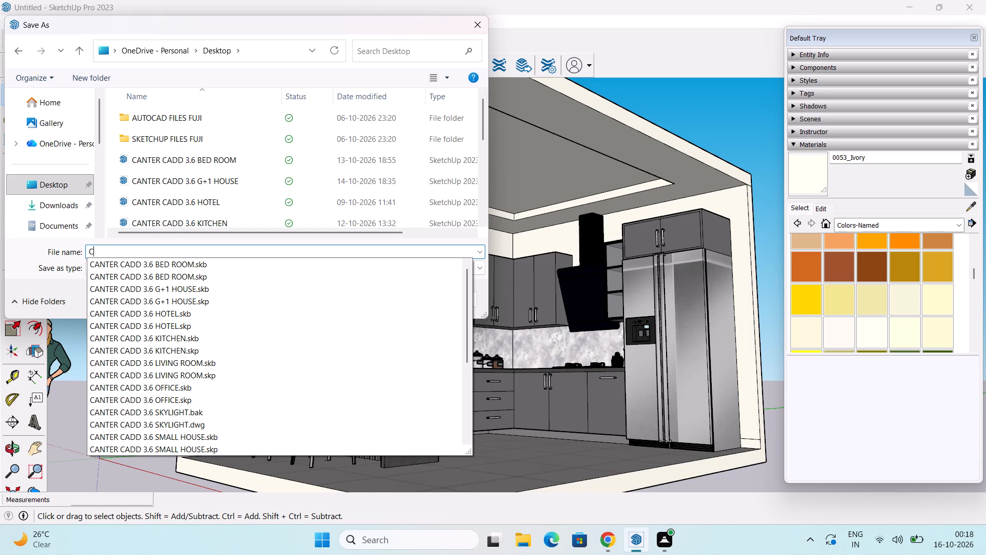
text(AN)
click(158, 266)
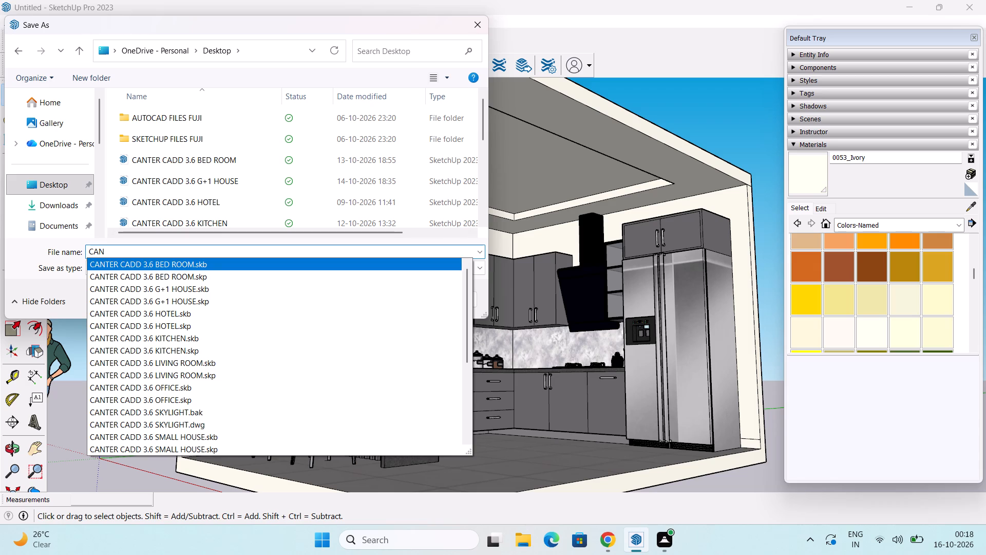
double_click(219, 252)
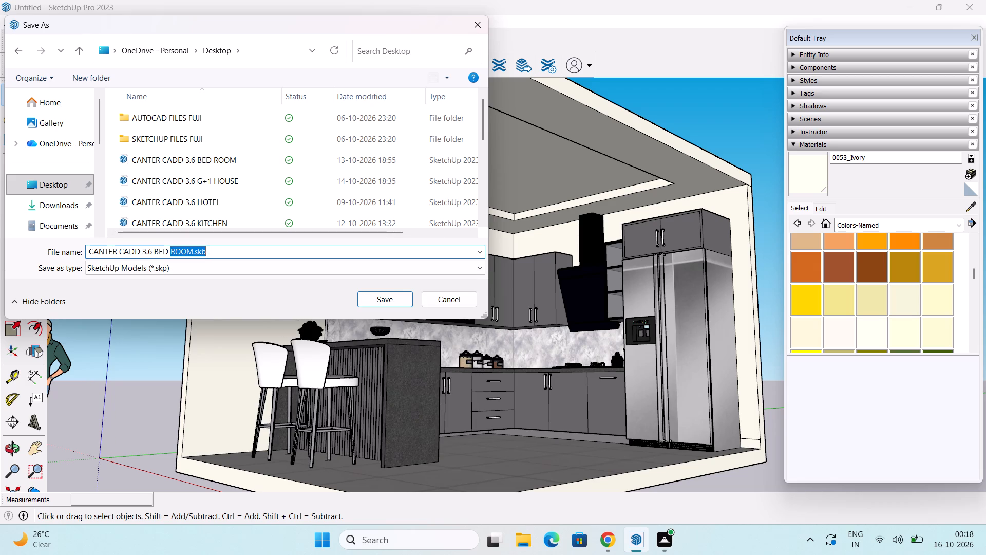
key(BackSpace)
key(BackSpace)
key(BackSpace)
key(BackSpace)
key(BackSpace)
key(BackSpace)
key(BackSpace)
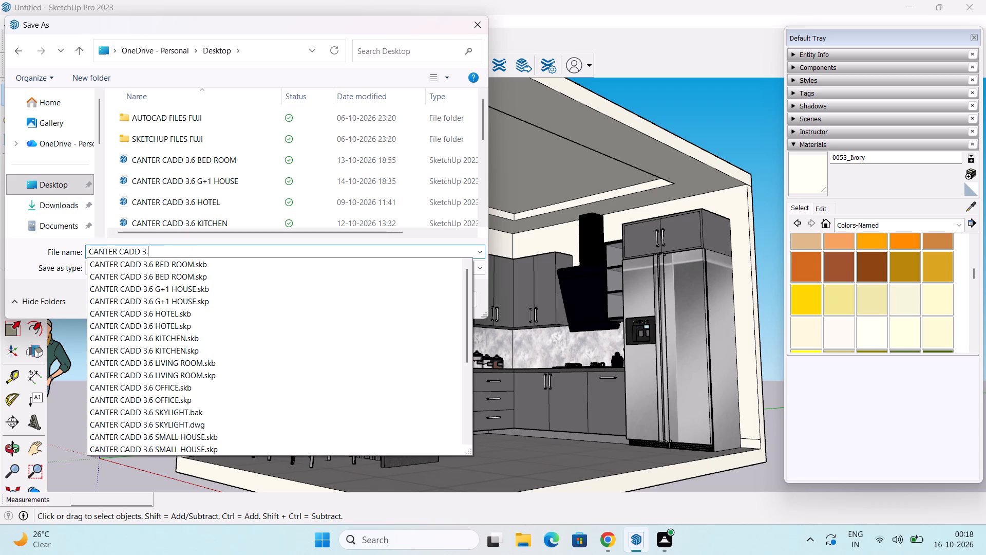
text(7 KITCHEN)
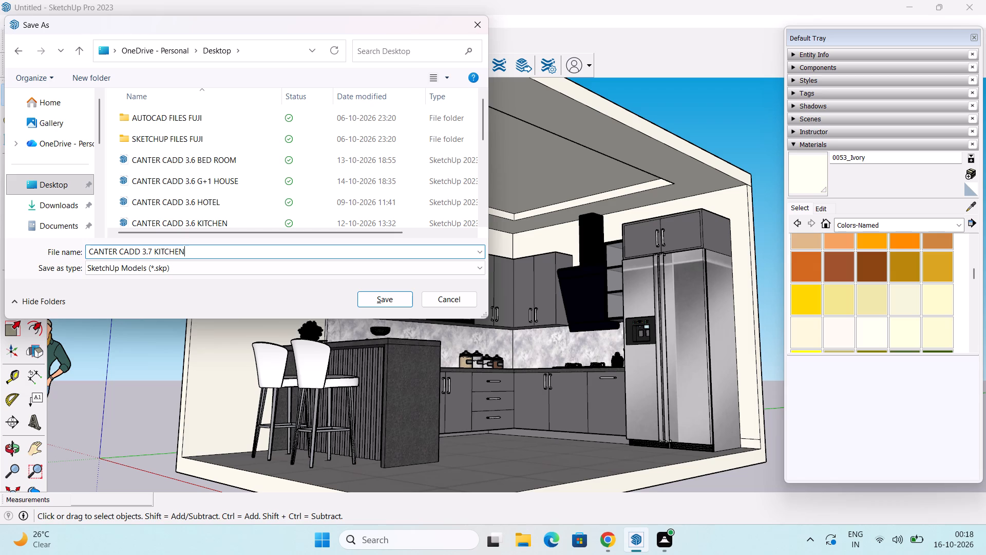
click(387, 295)
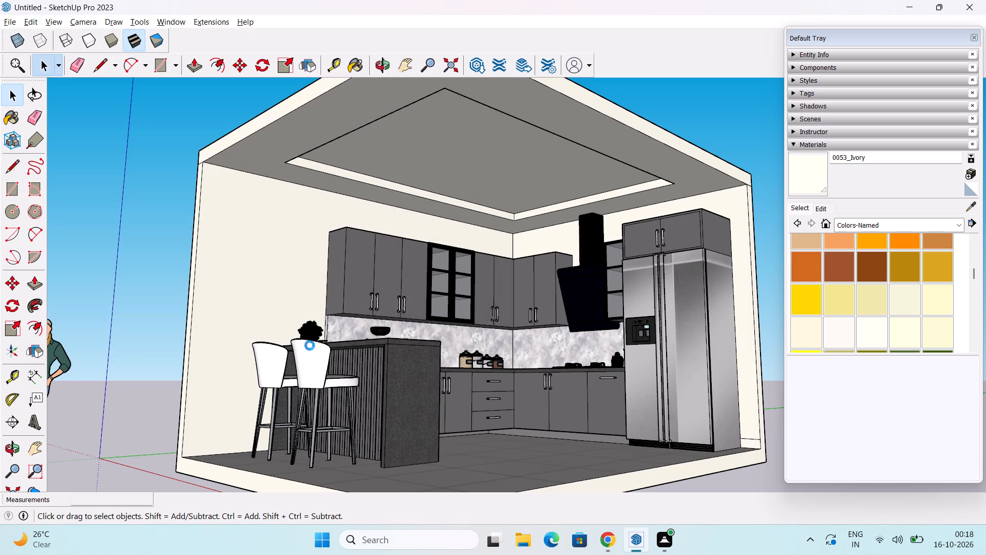
Save the named kitchen model again.
key(ctrl+s)
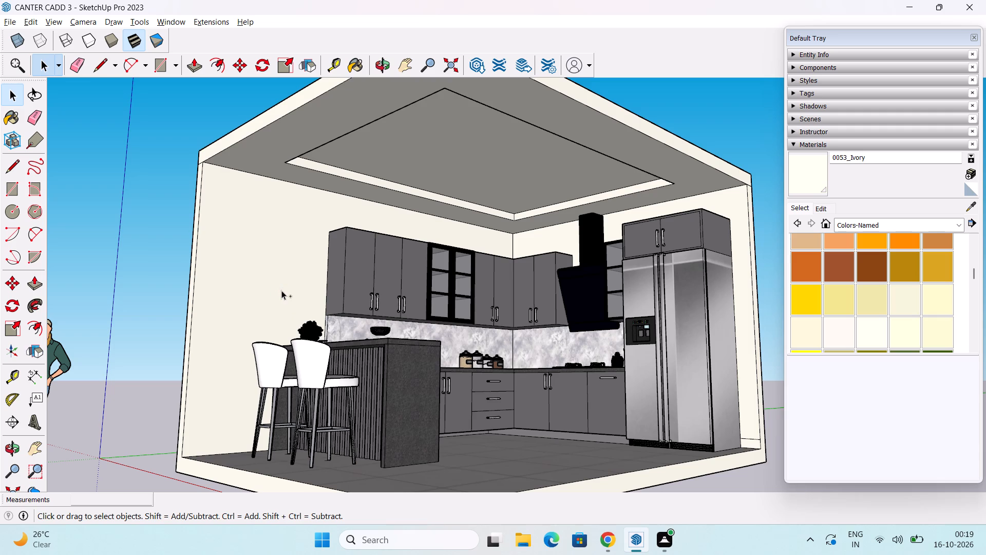
key(ctrl+s)
key(ctrl+s)
Switch from SketchUp to another open application window.
key(alt+Tab)
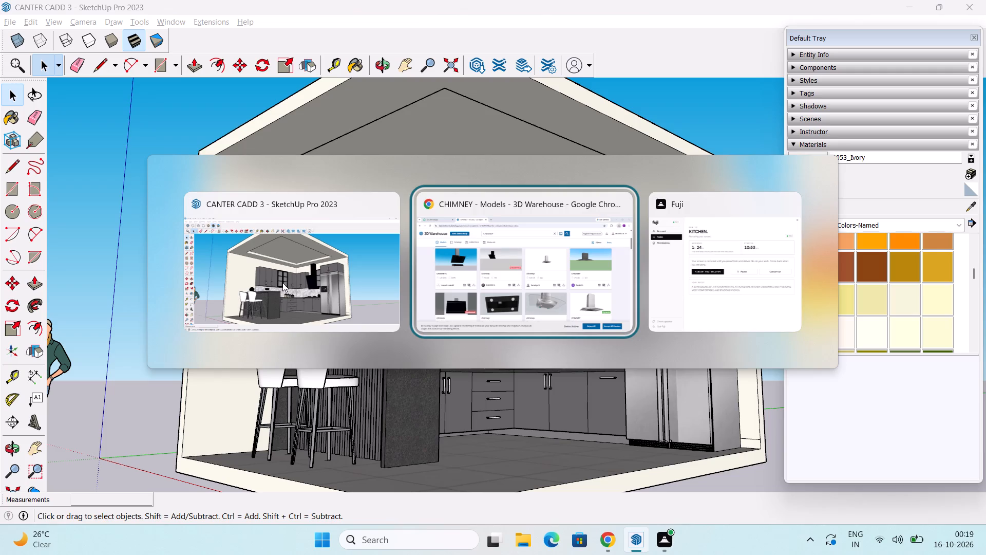